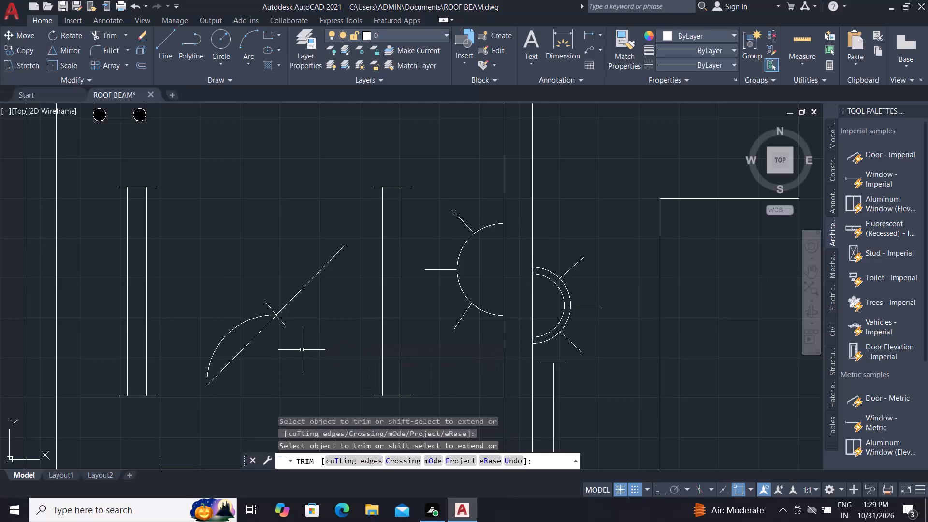
Mirror the blade arc across the lower half of the slanted line, keeping the original arc.
key("m")
type("I")
key("space")
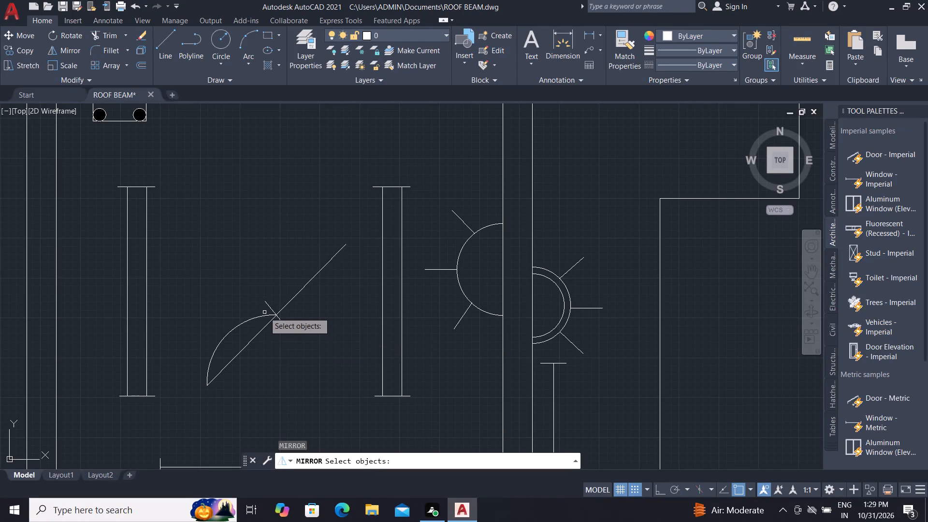
left_click(265, 315)
right_click(265, 312)
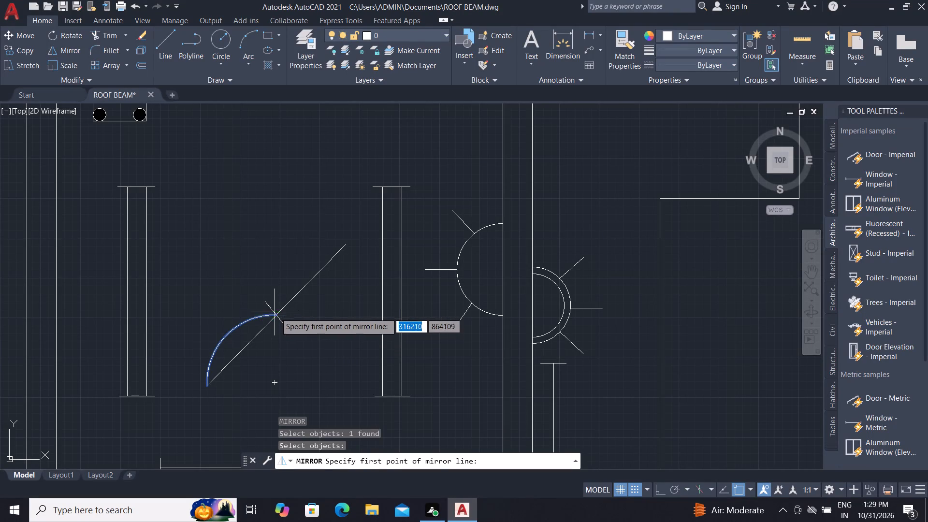
left_click(276, 314)
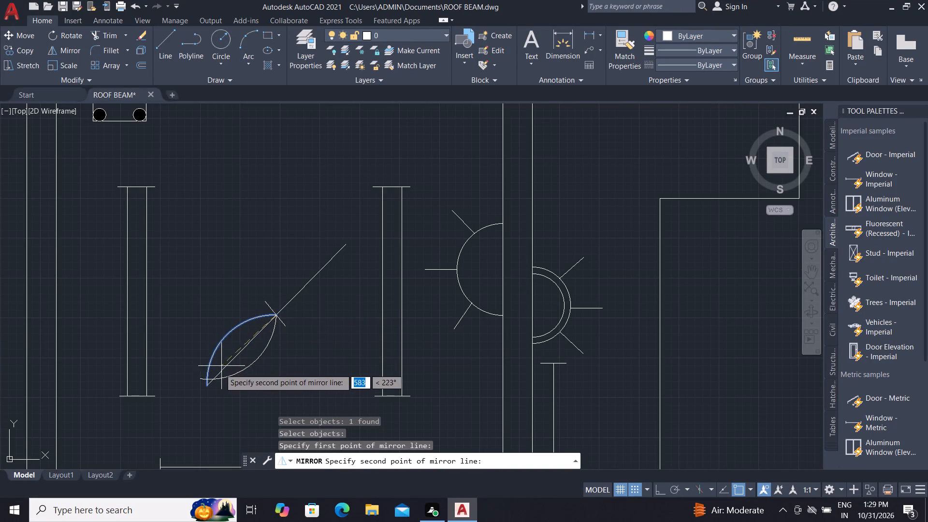
left_click(207, 386)
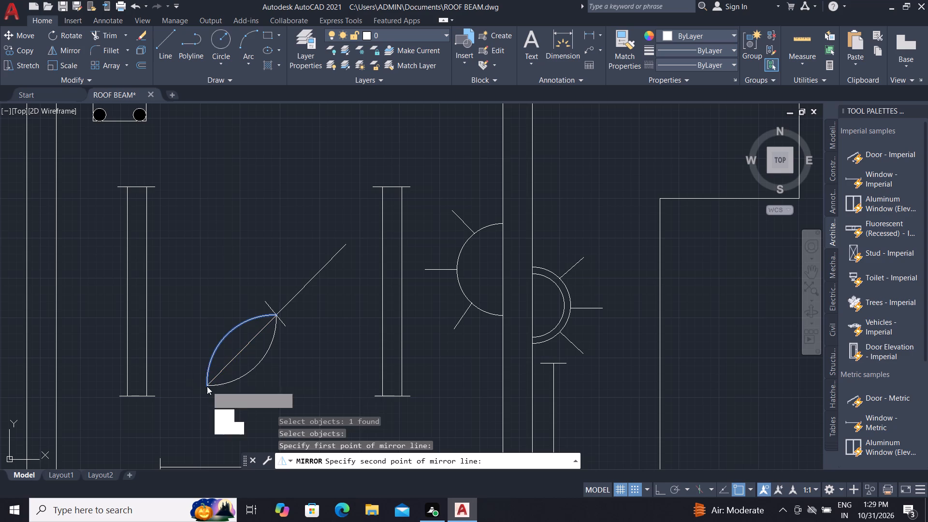
left_click_drag(223, 425, 207, 386)
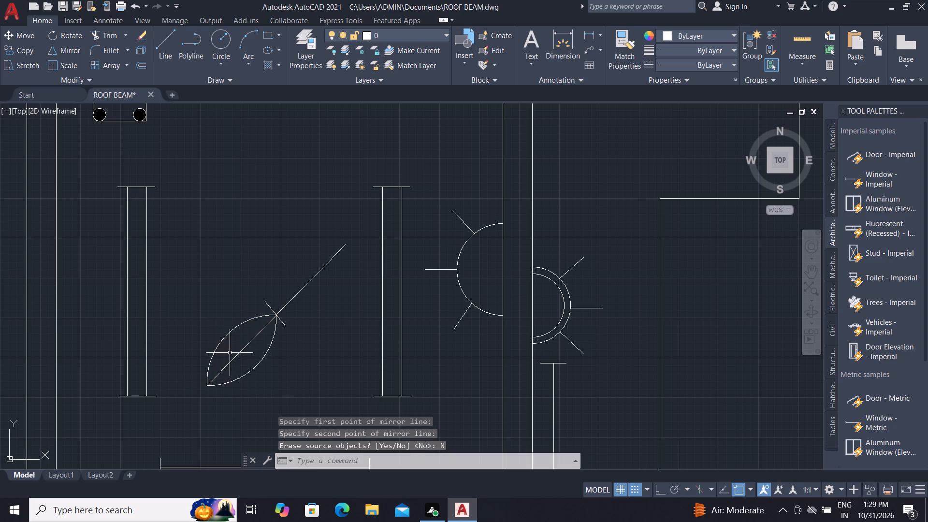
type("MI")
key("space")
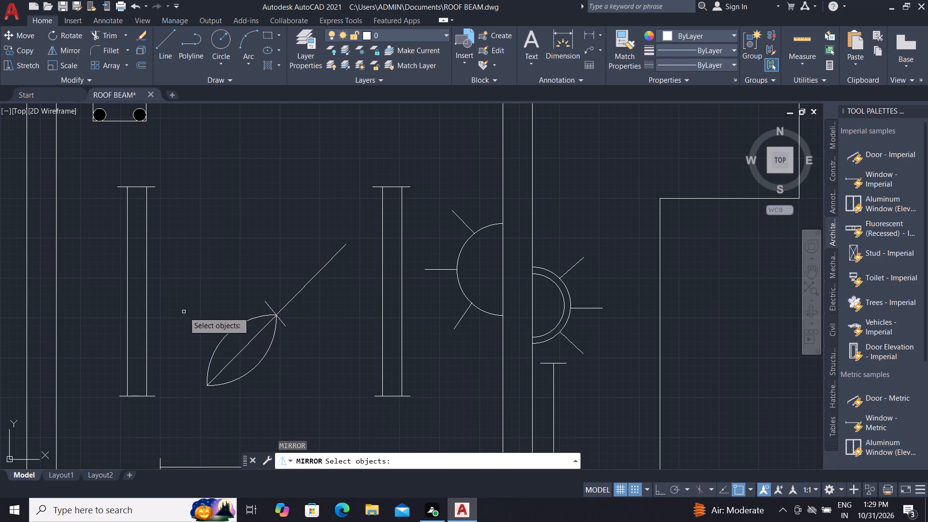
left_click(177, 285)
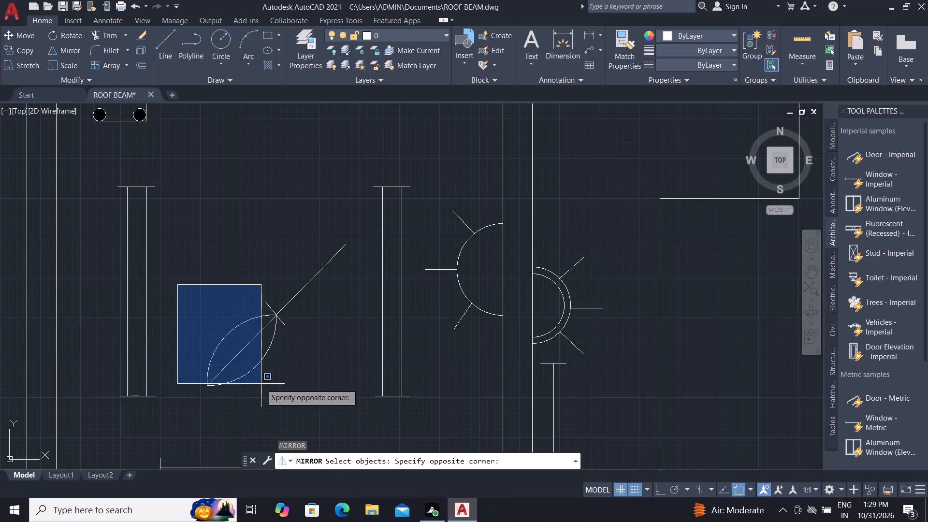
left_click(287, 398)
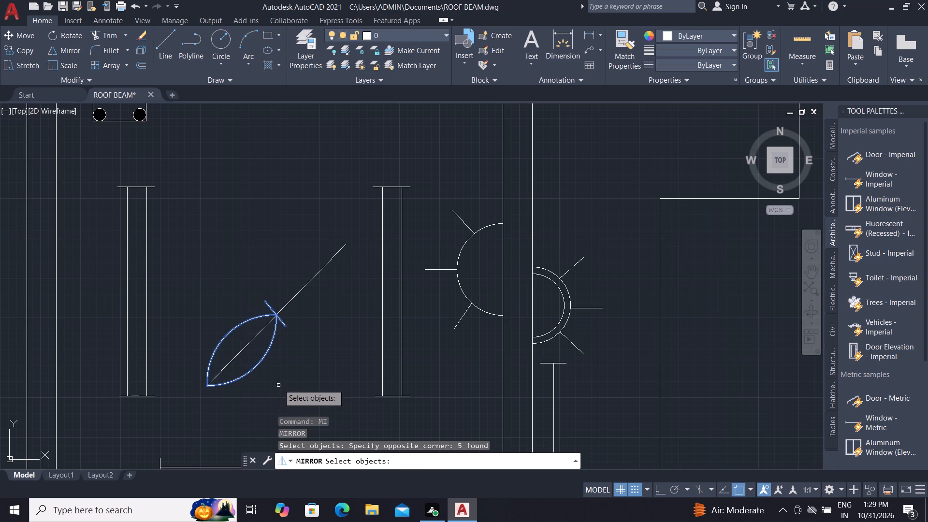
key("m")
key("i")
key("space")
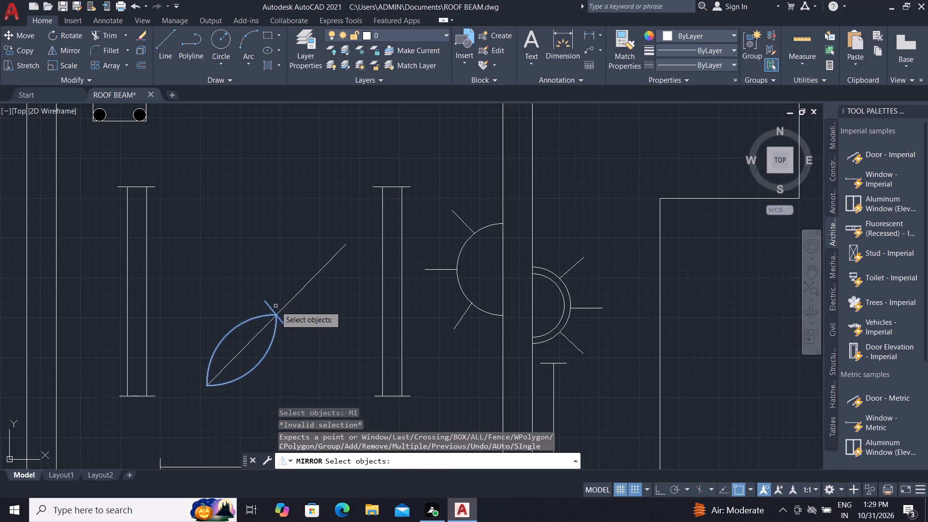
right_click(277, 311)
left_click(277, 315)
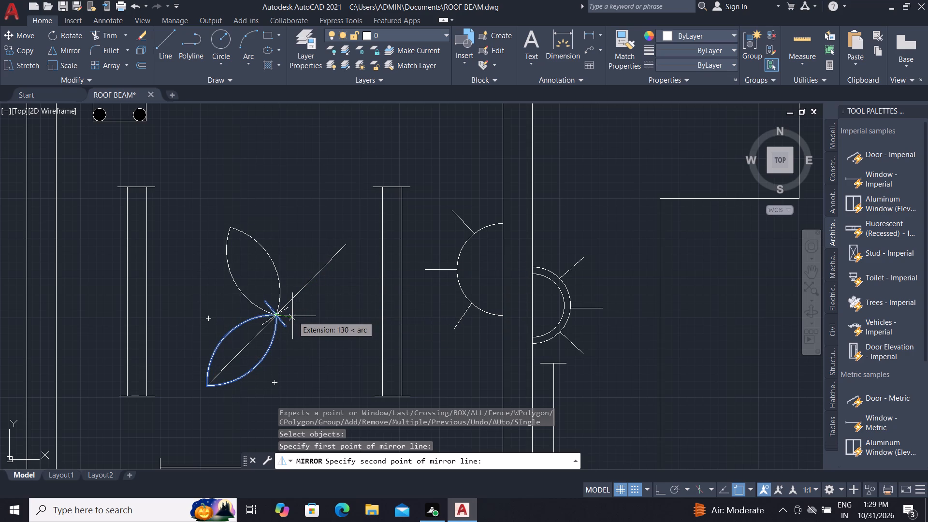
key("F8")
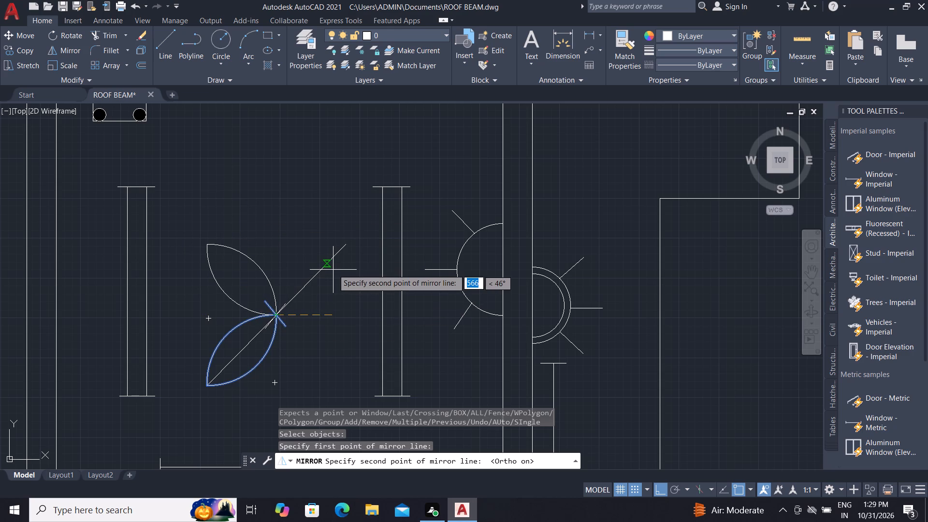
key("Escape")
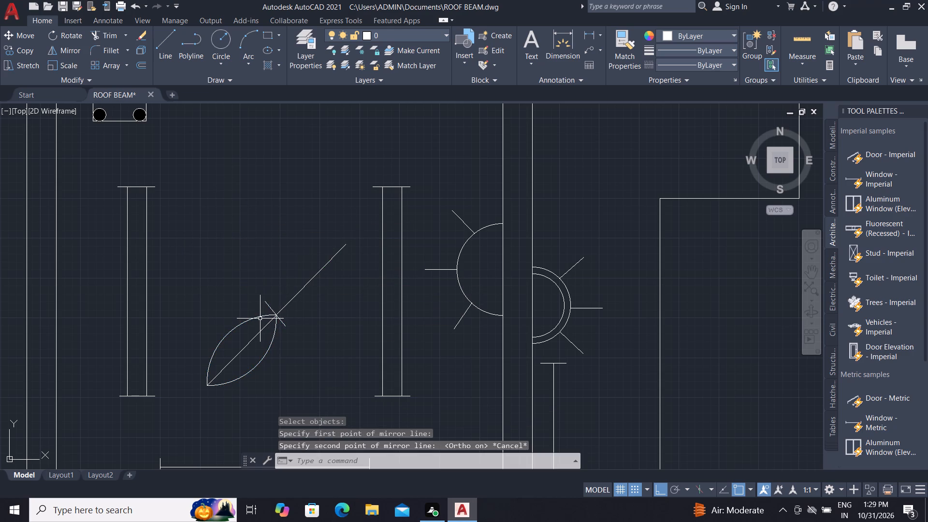
Copy the lower blade's upper-left arc from the slanted line's midpoint to the line's upper end.
left_click(259, 317)
key("c")
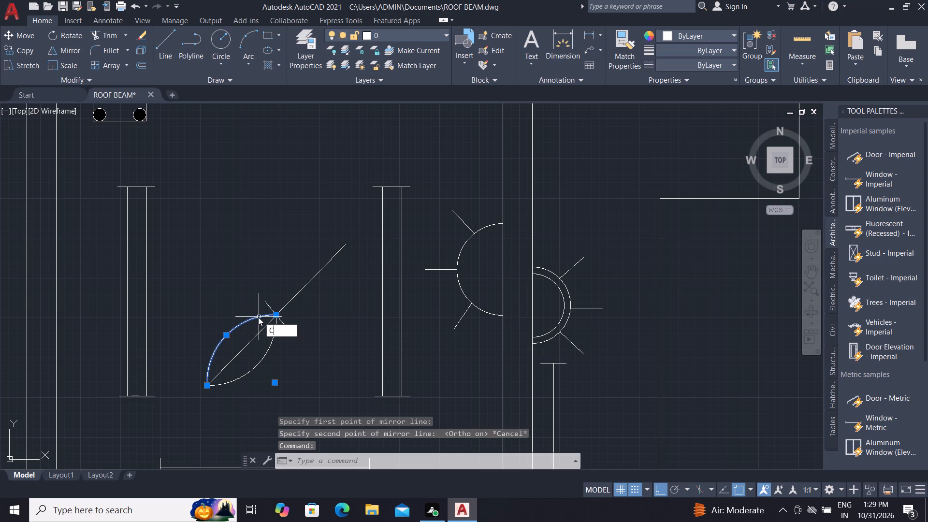
key("o")
key("space")
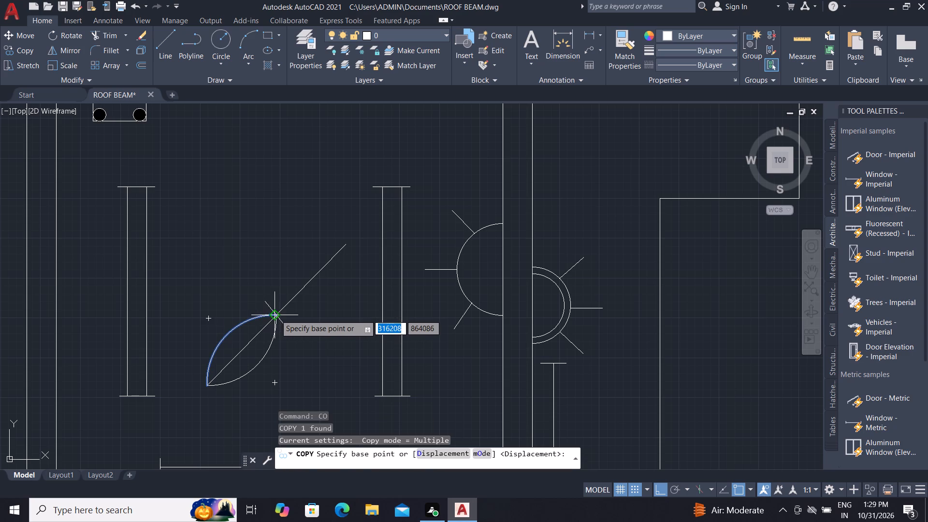
left_click(275, 315)
key("F8")
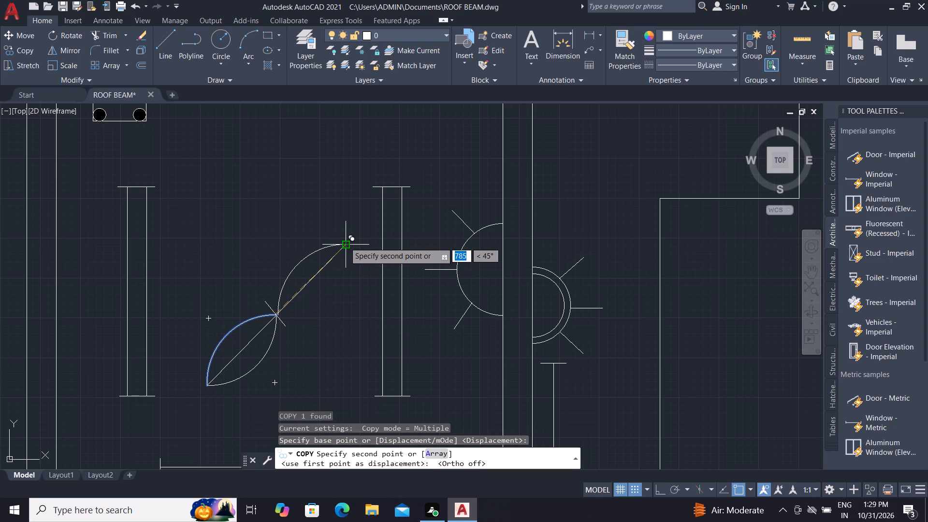
scroll(341, 246, "up", 1)
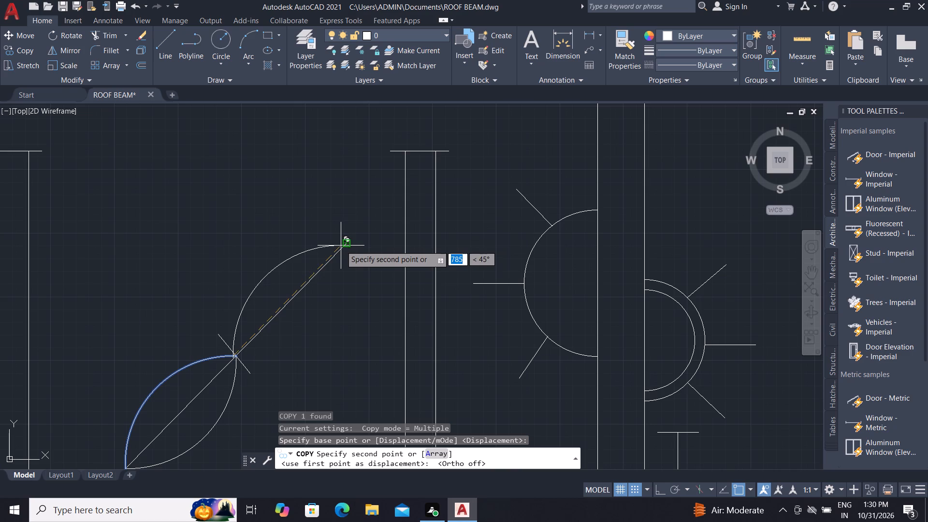
scroll(343, 249, "up", 3)
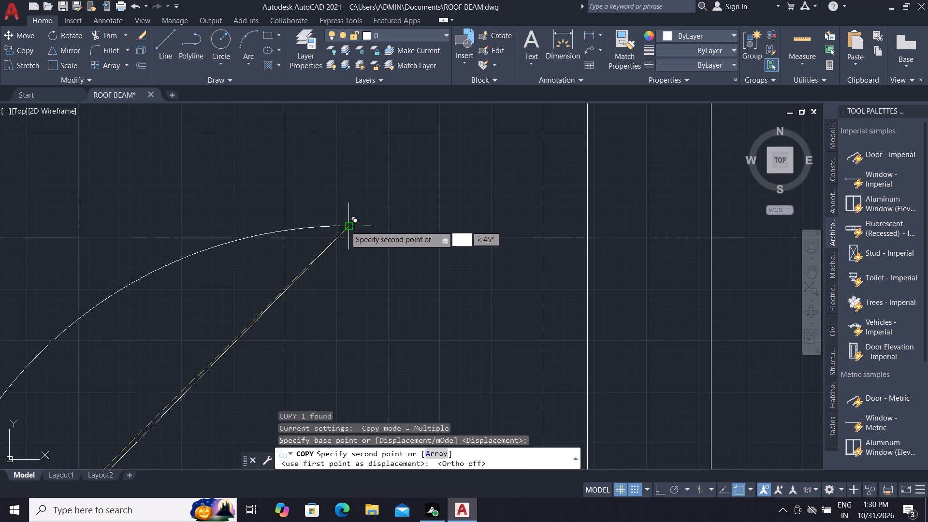
left_click(346, 223)
scroll(498, 214, "down", 3)
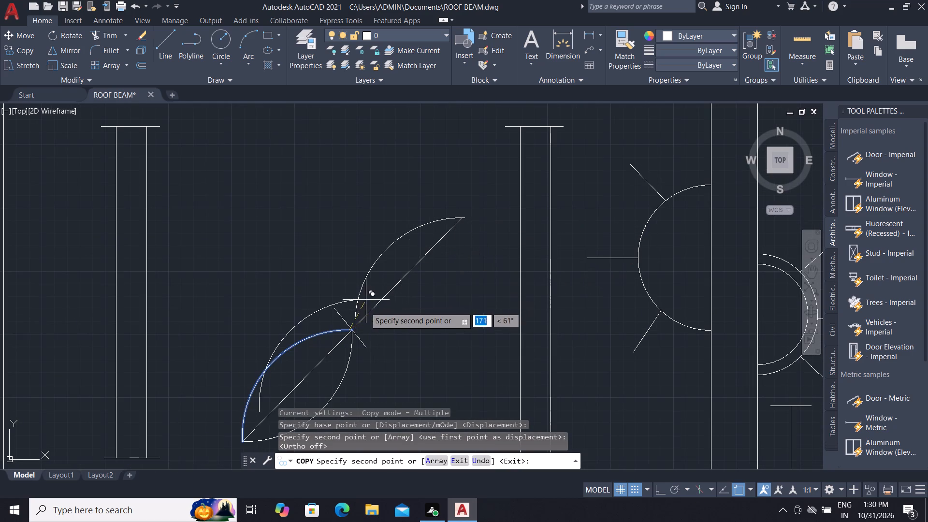
scroll(347, 321, "up", 3)
key("Escape")
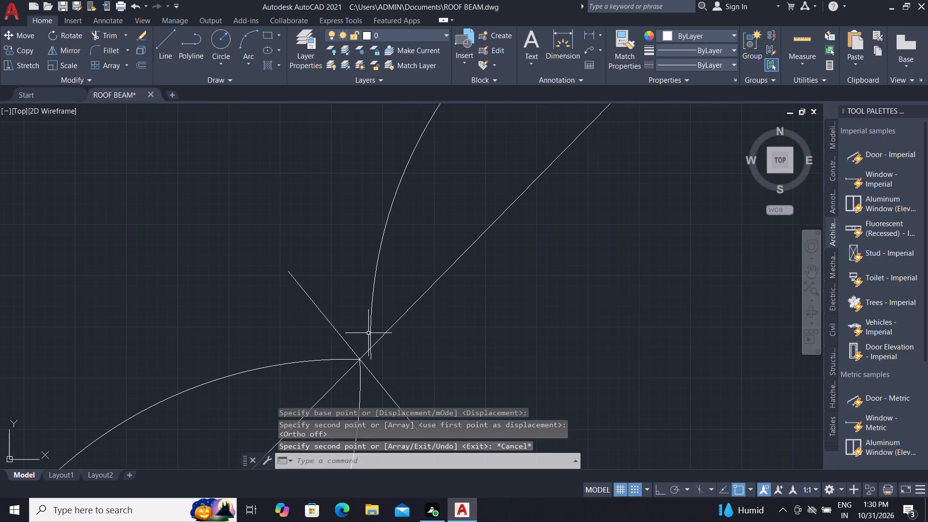
Move the copied arc so its lower end meets the slanted line's midpoint.
left_click(371, 332)
key("m")
key("space")
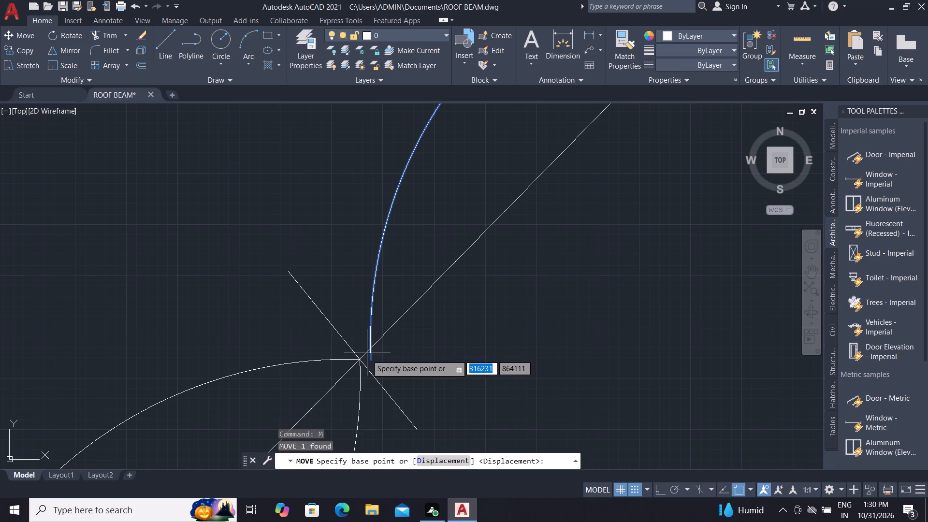
left_click(368, 359)
left_click(359, 359)
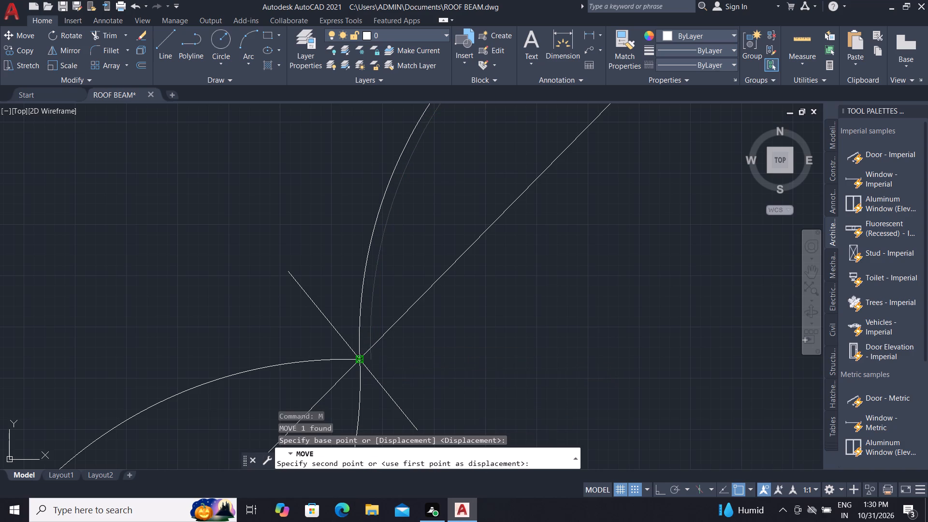
scroll(311, 367, "down", 3)
key("Escape")
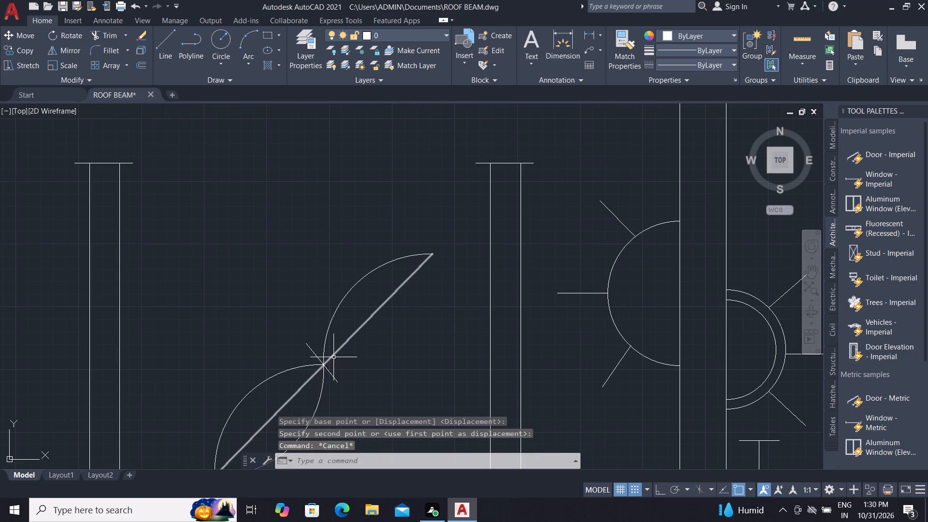
Mirror the copied arc across the upper half of the slanted line, keeping the original, to close the second blade.
key("m")
key("i")
key("space")
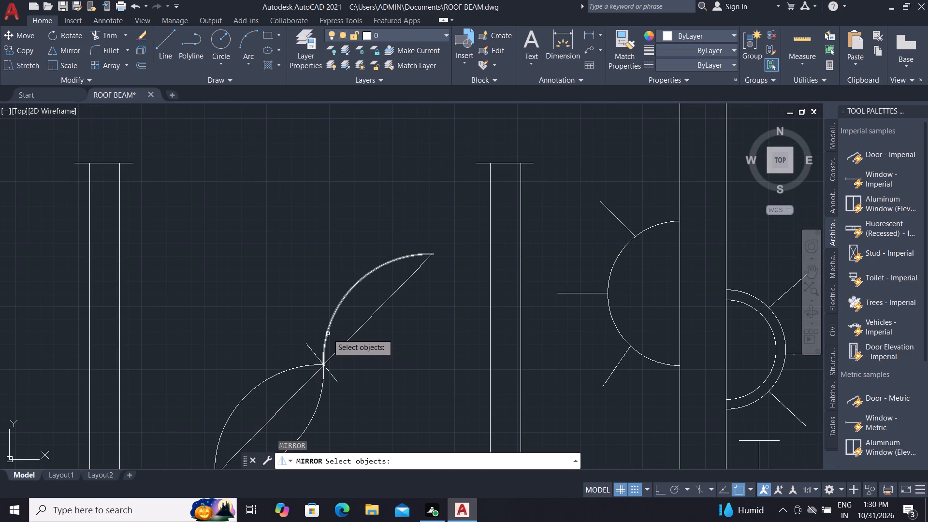
left_click(327, 331)
right_click(328, 330)
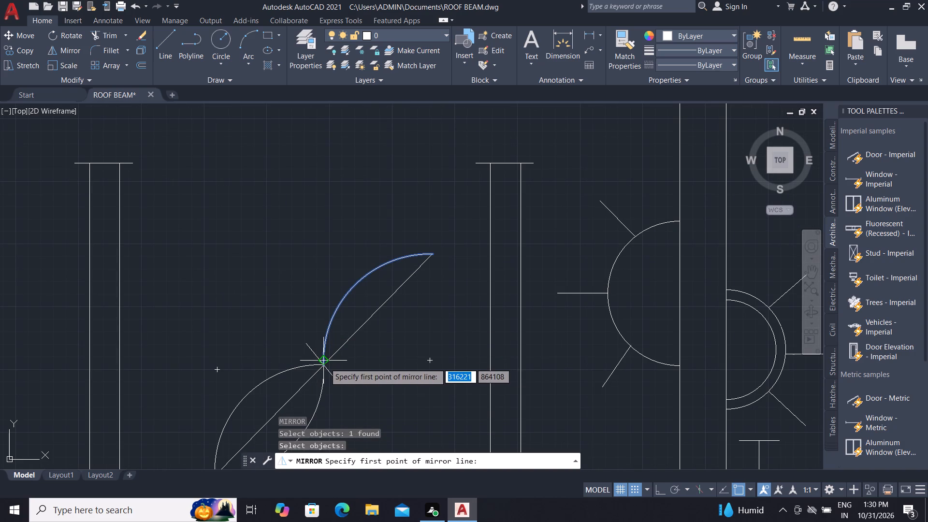
left_click(324, 365)
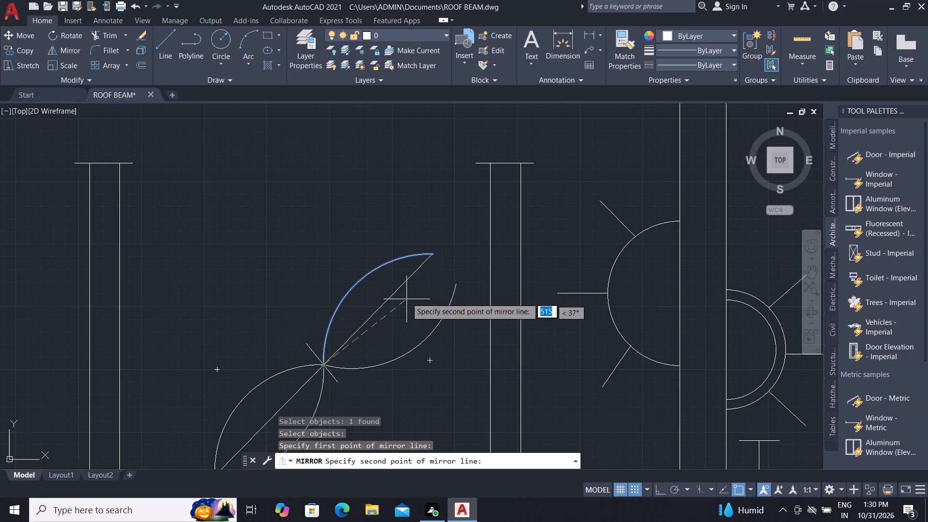
left_click(433, 250)
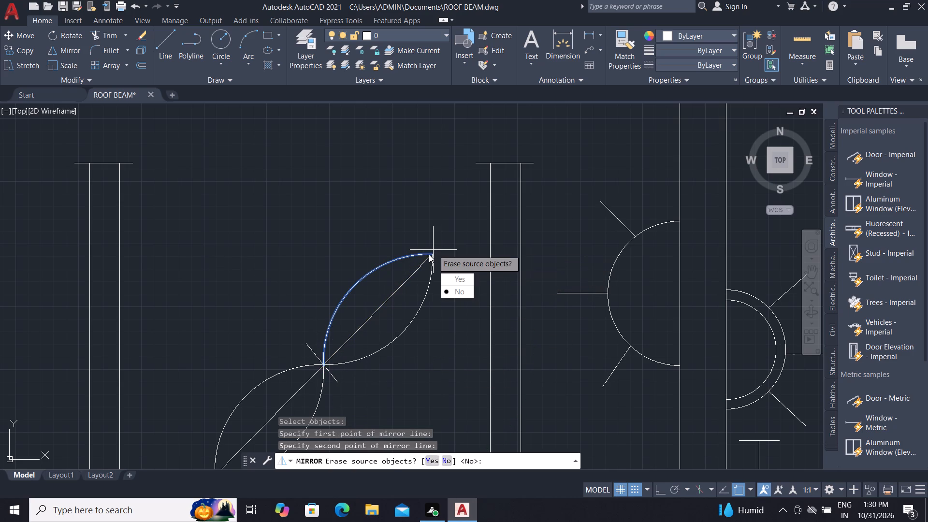
left_click_drag(446, 291, 433, 250)
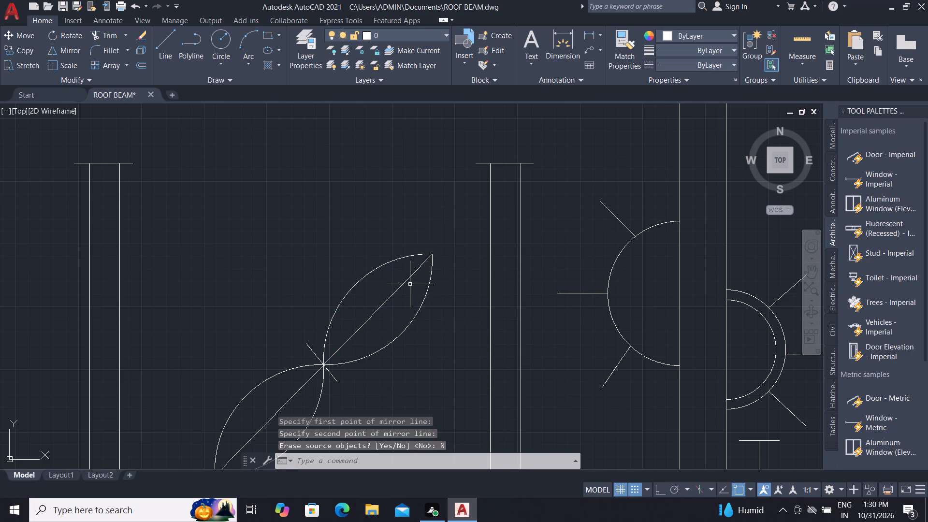
key("Escape")
Delete the slanted guide line and both short cross-tick lines at the centre of the fan.
left_click(402, 283)
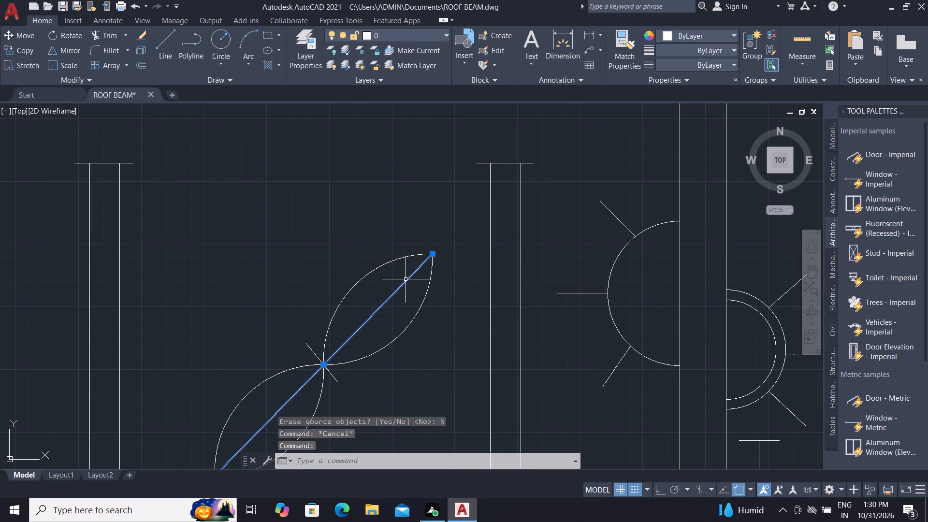
key("Delete")
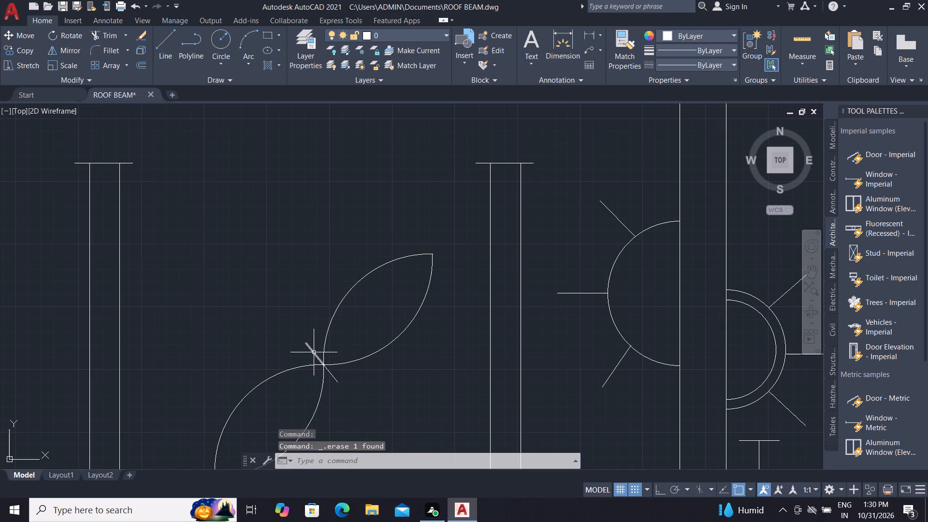
left_click(314, 352)
key("Delete")
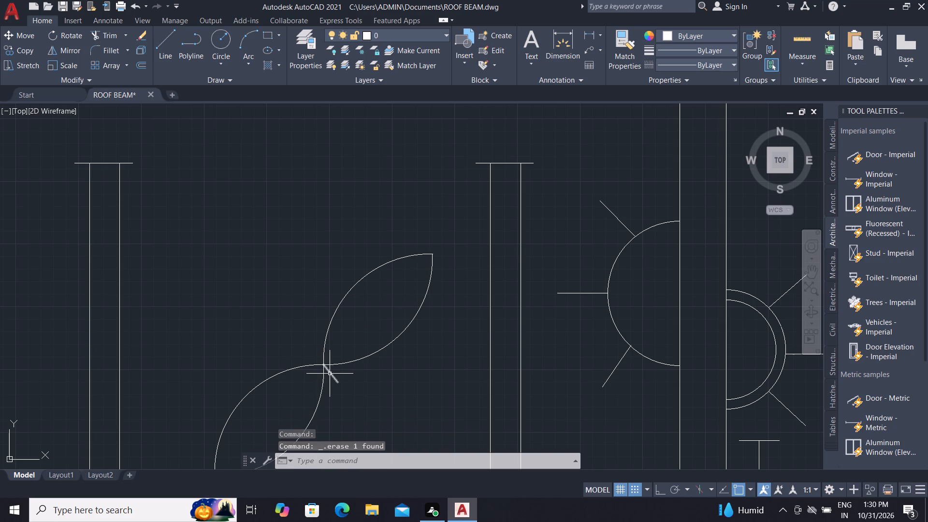
left_click(329, 373)
key("Delete")
Draw a short vertical line up from the upper edge of the short wall stub in the narrow west room, with Ortho on.
scroll(369, 331, "down", 2)
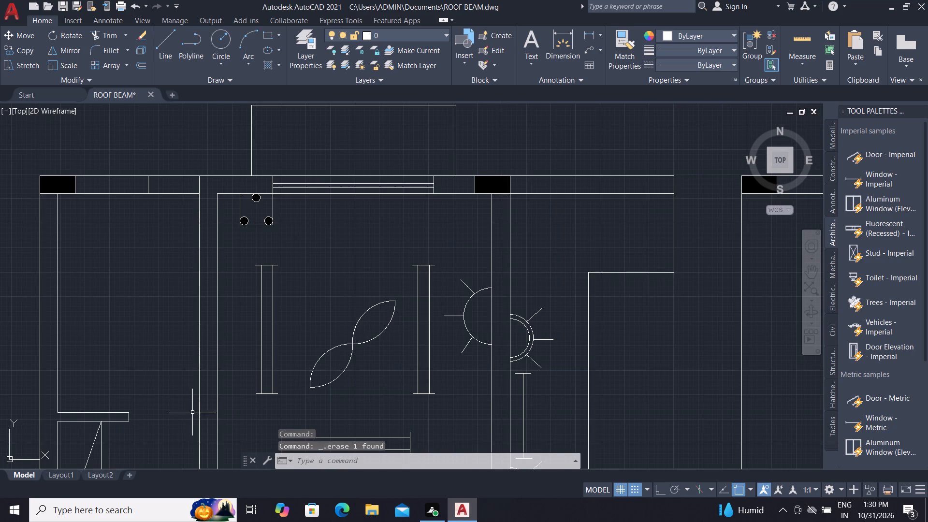
scroll(219, 338, "down", 3)
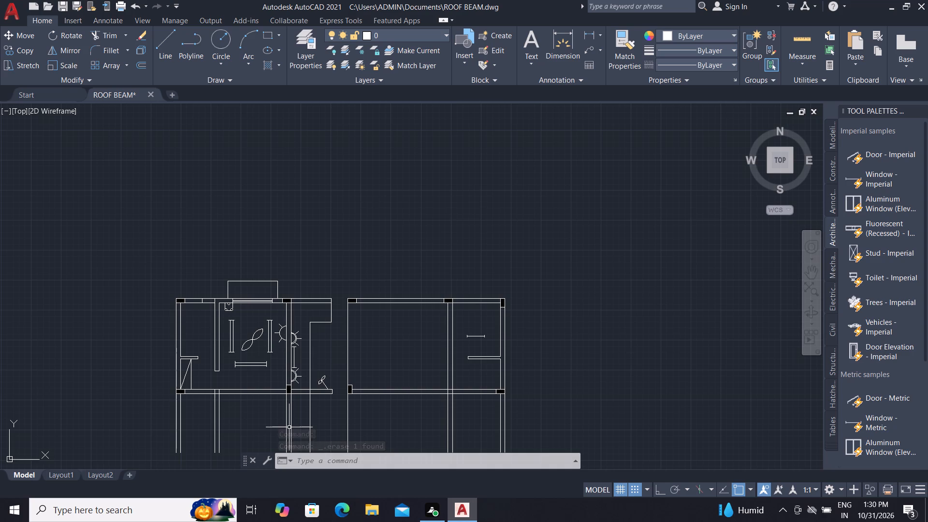
scroll(183, 355, "up", 3)
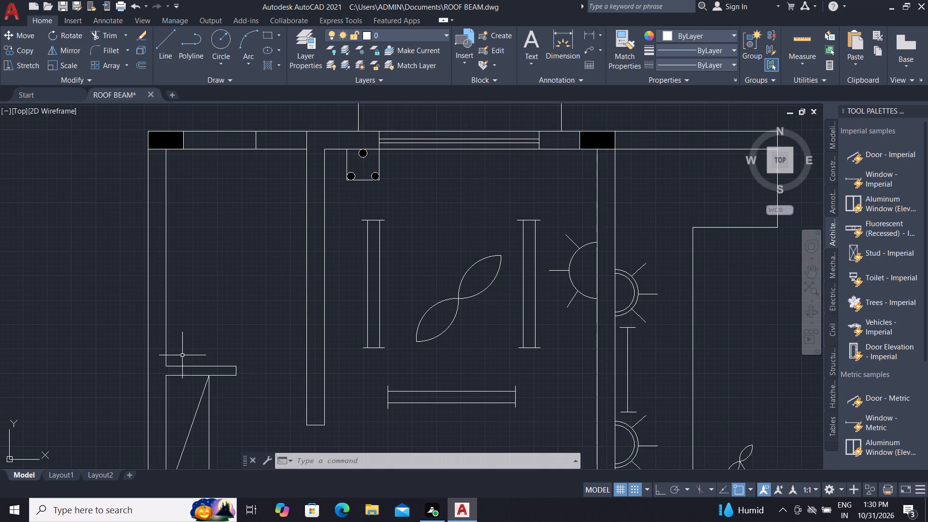
left_click(162, 41)
scroll(208, 257, "down", 1)
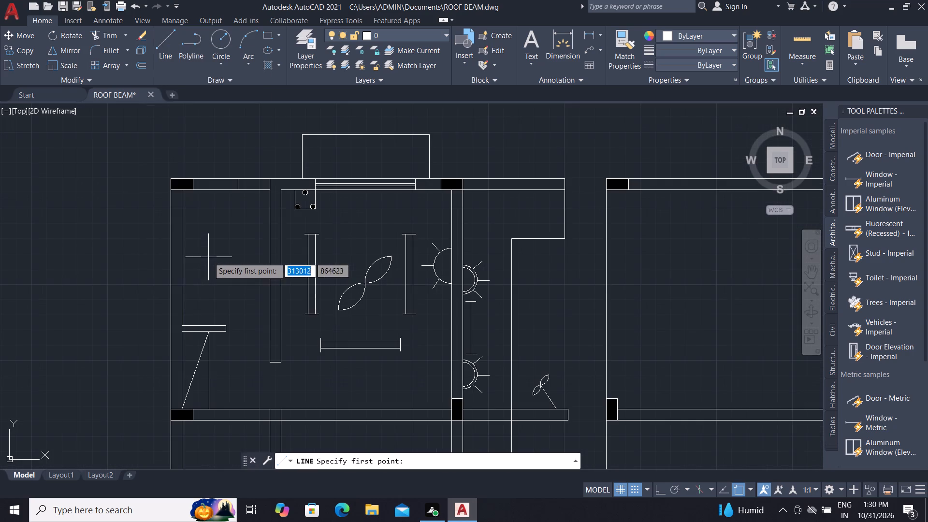
left_click(198, 325)
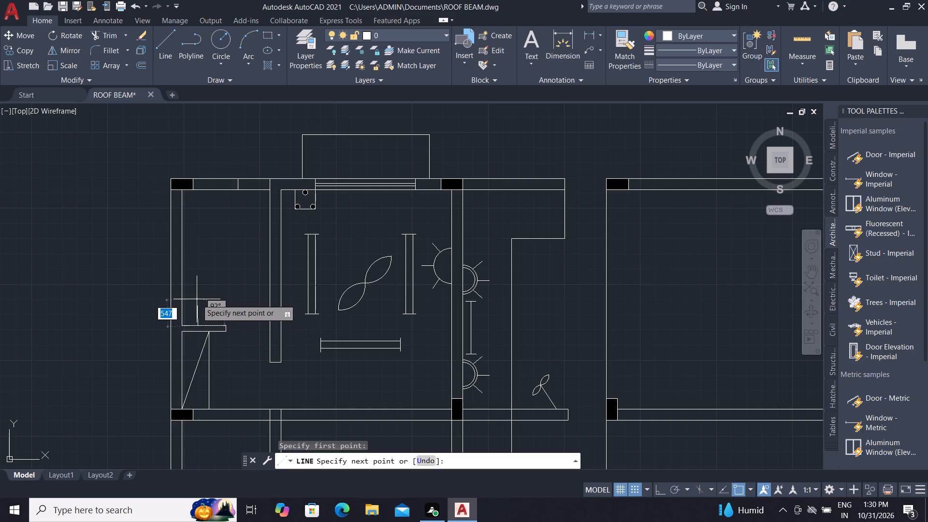
key("F8")
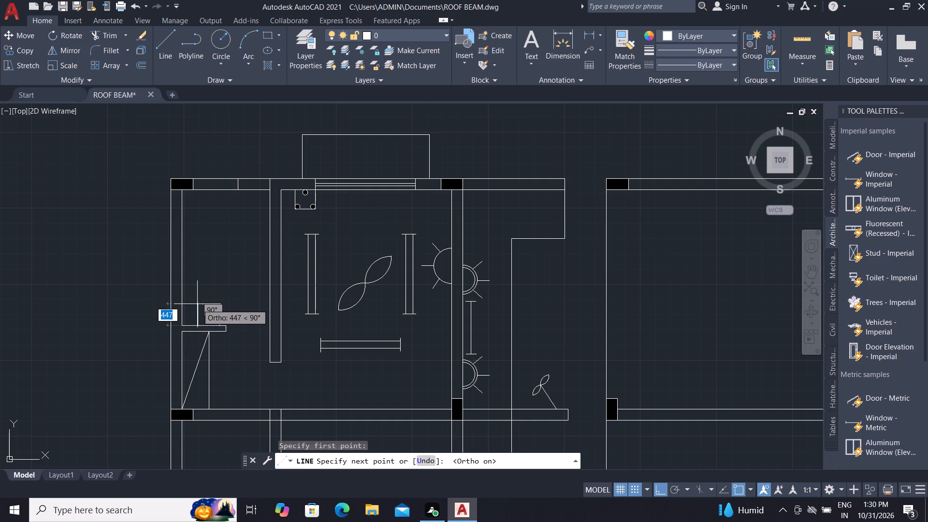
left_click(197, 307)
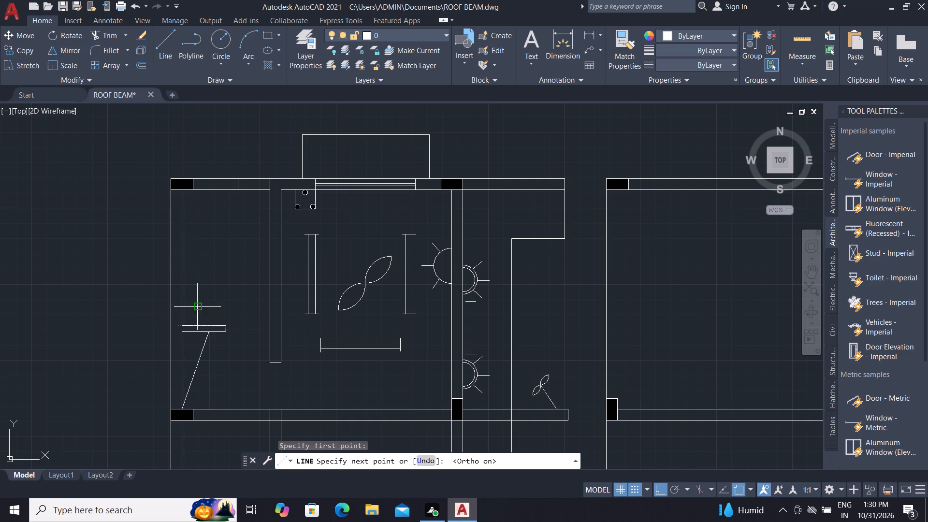
key("Escape")
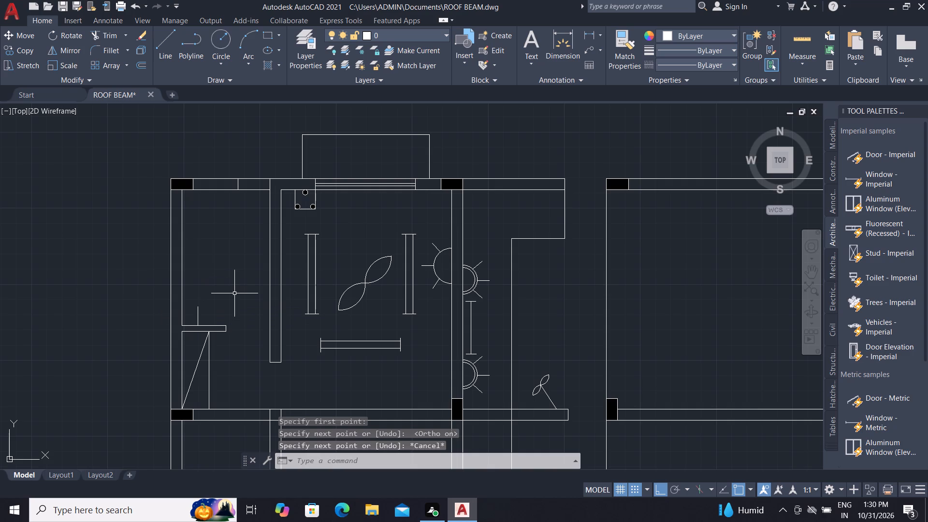
Draw a circle of radius about 56 centred on the upper end of the short vertical line.
type("C")
key("space")
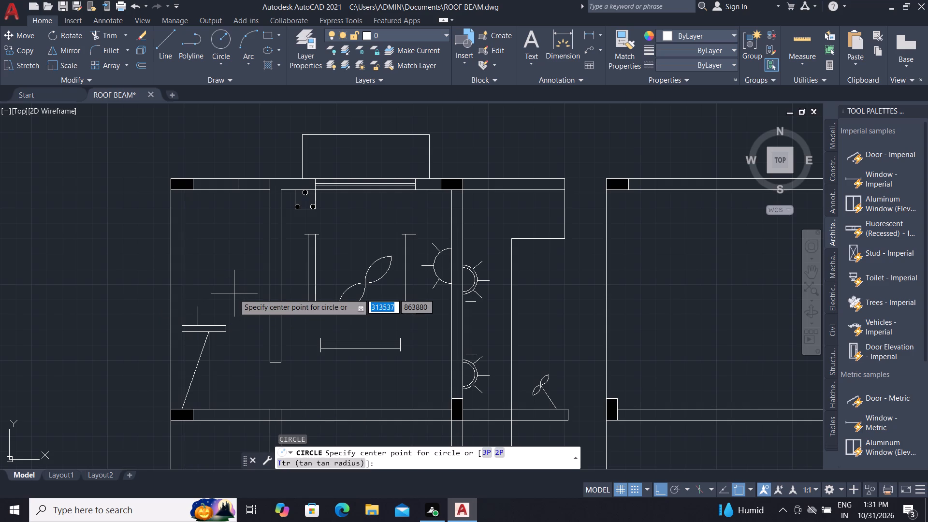
scroll(165, 303, "up", 3)
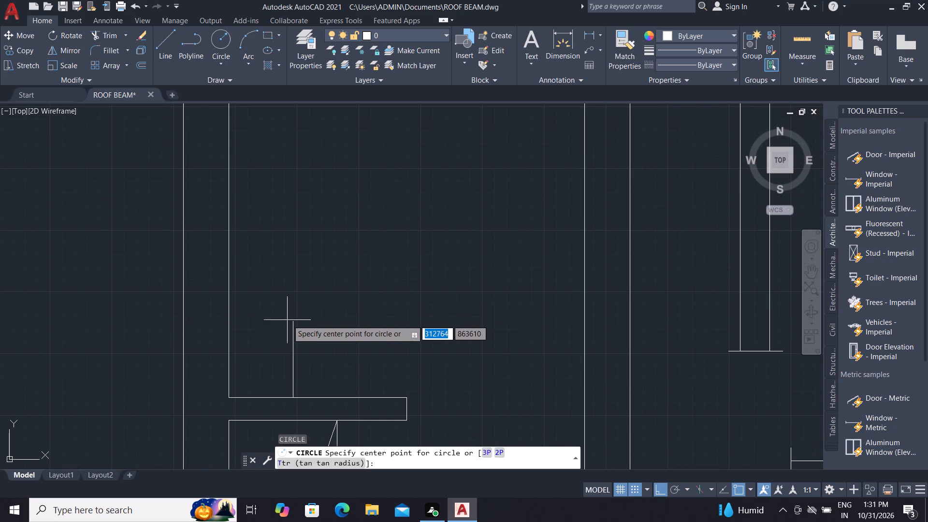
left_click(294, 319)
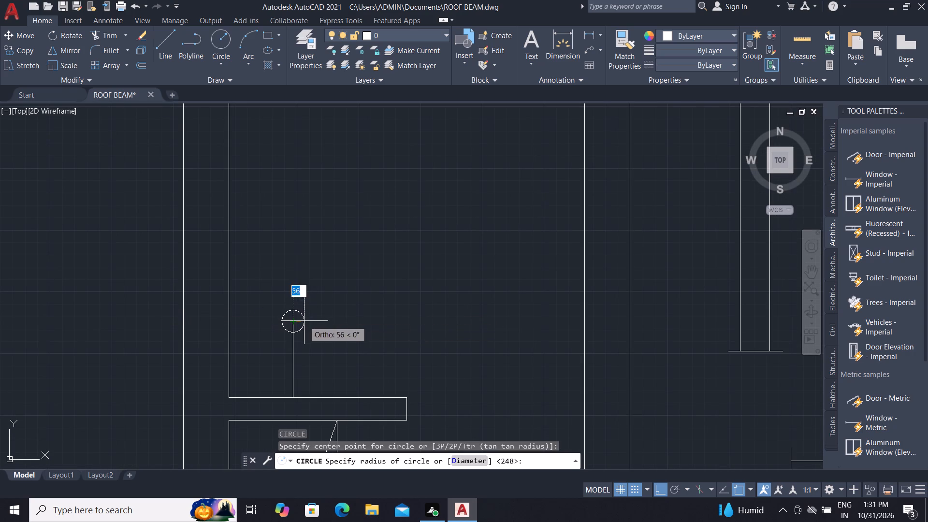
left_click(304, 321)
Move the circle straight up so its lowest point meets the upper end of the vertical line.
left_click(304, 320)
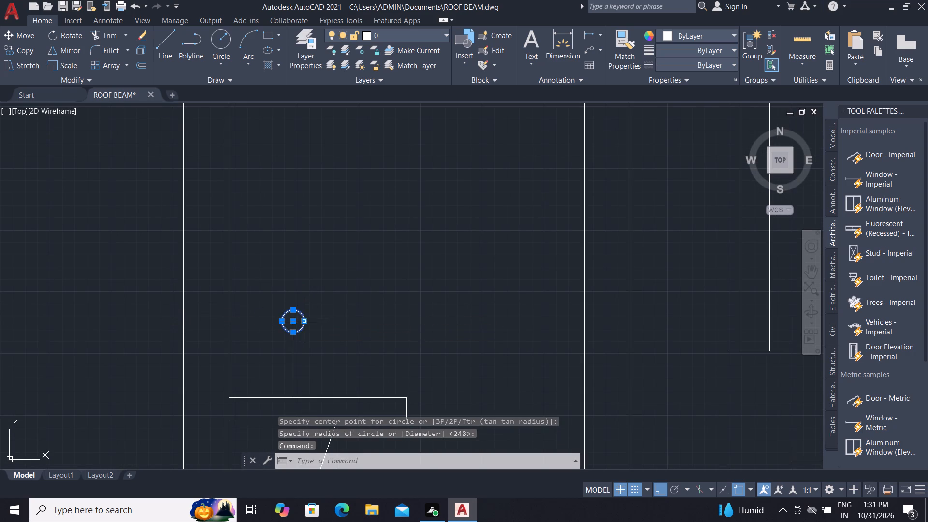
left_click(22, 32)
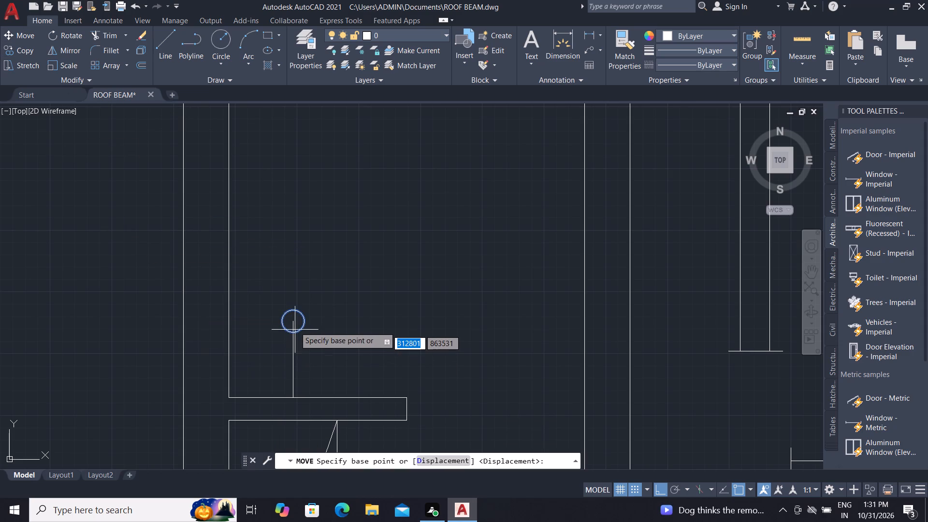
left_click(295, 333)
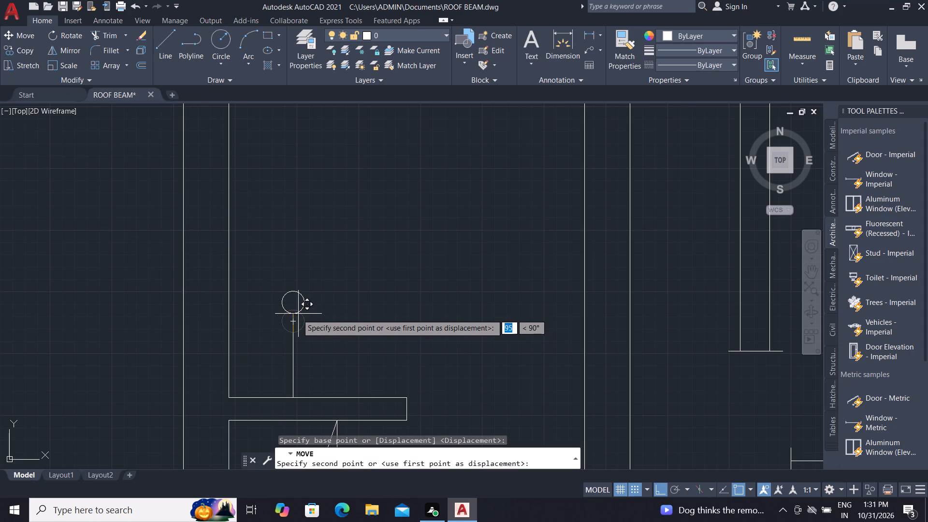
left_click(294, 318)
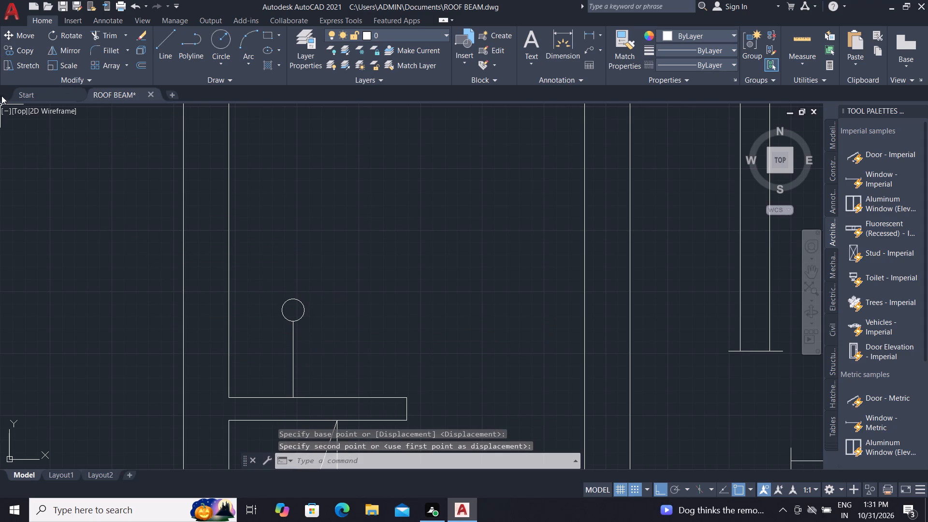
Draw a short vertical line upward from the top of the circle.
left_click(168, 34)
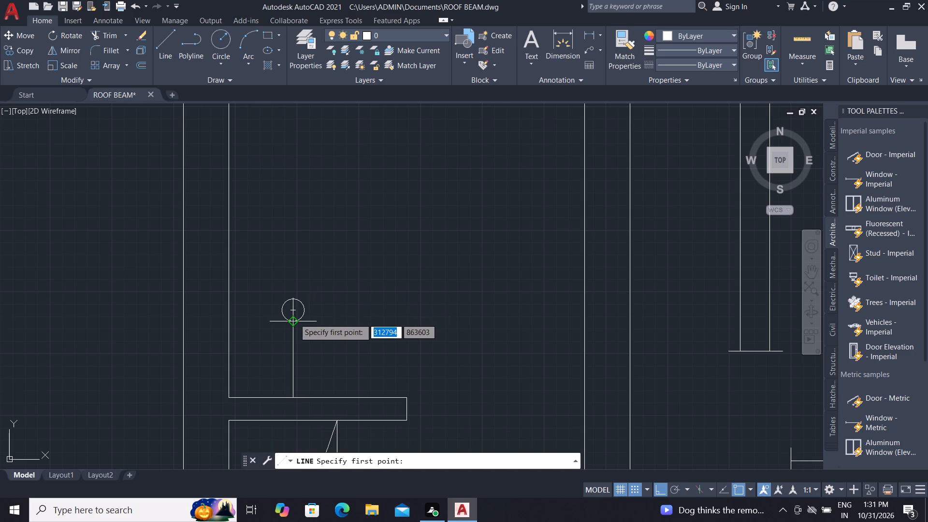
left_click(292, 300)
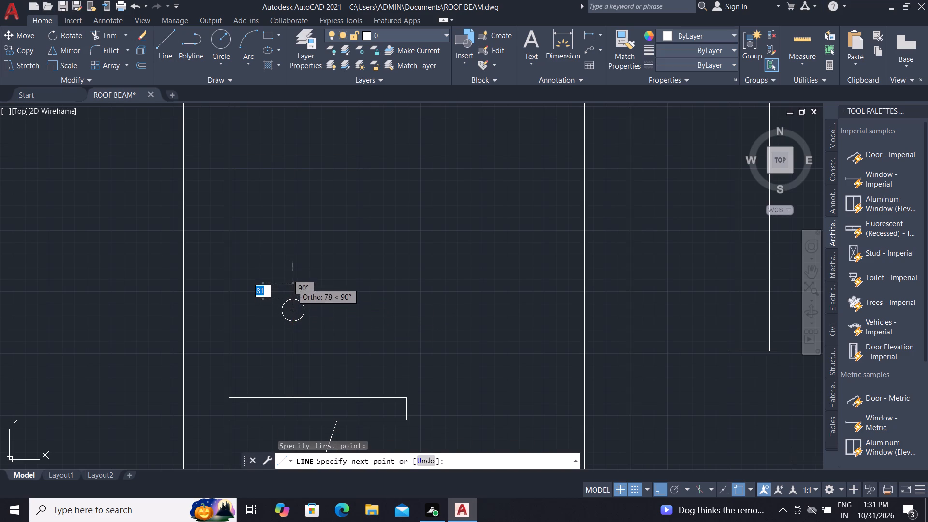
left_click(293, 277)
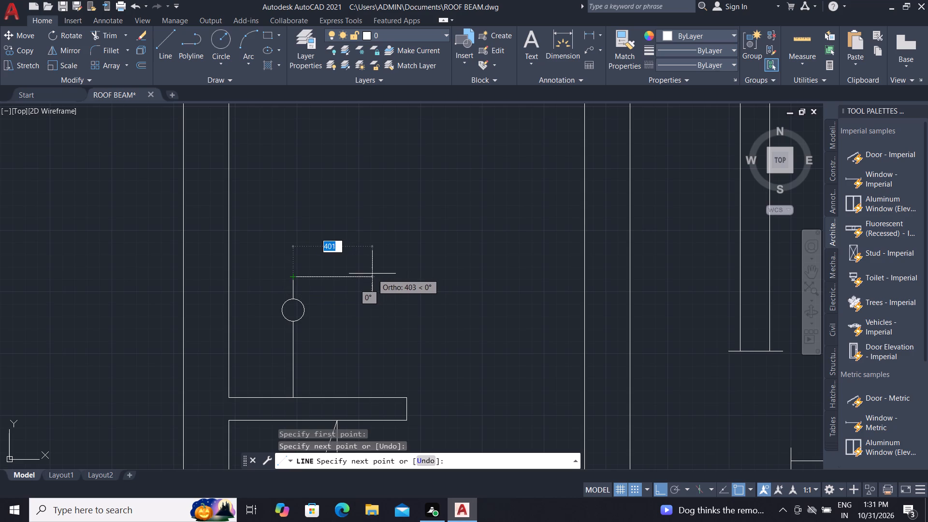
key("Escape")
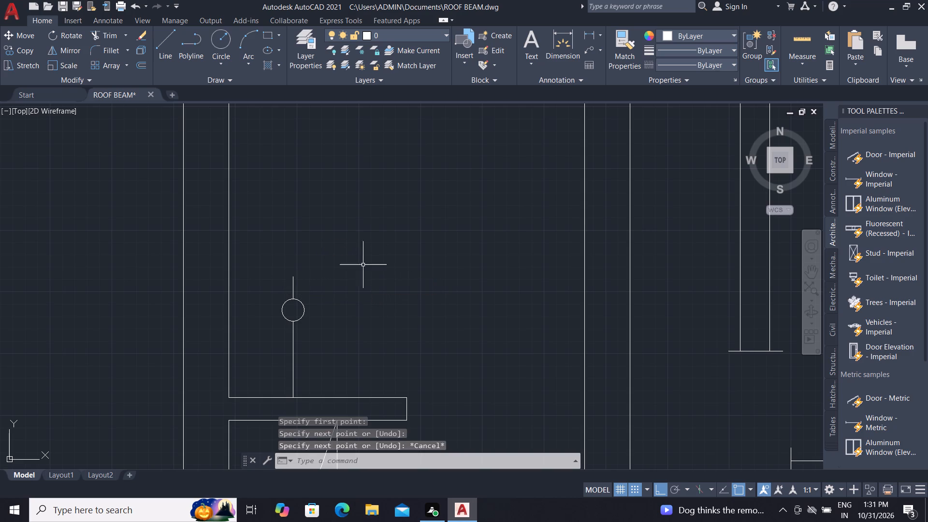
Draw a line a short way along the west room's bottom wall, just east of the door opening, and continue it up as a short vertical stem.
scroll(162, 129, "down", 3)
scroll(275, 255, "down", 1)
scroll(251, 264, "up", 2)
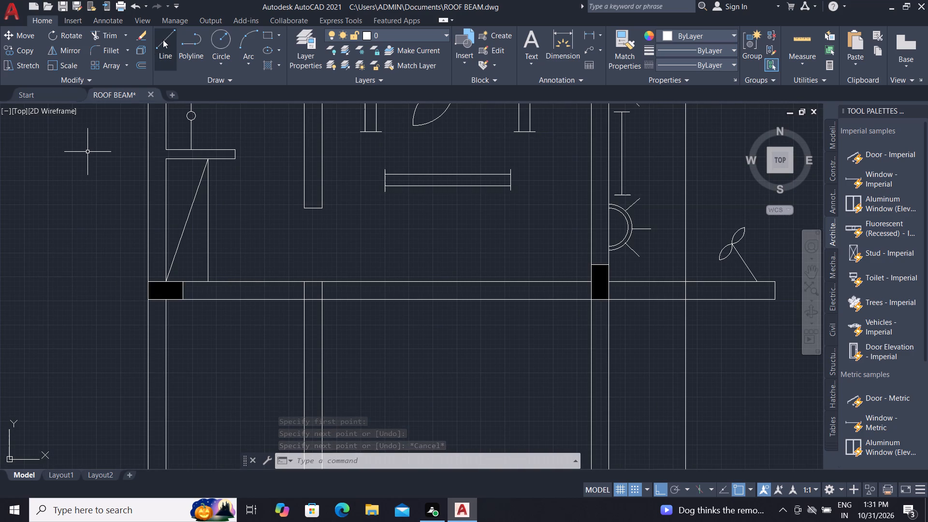
left_click(163, 39)
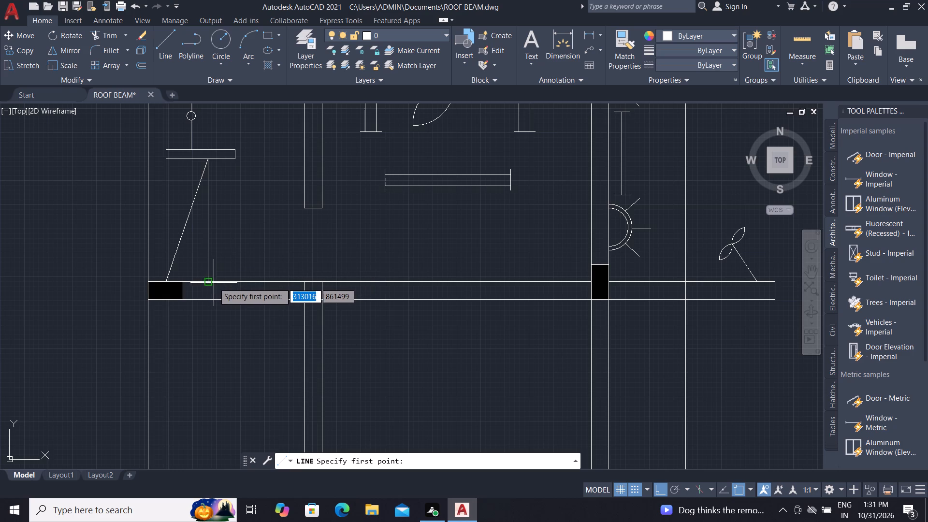
left_click(224, 282)
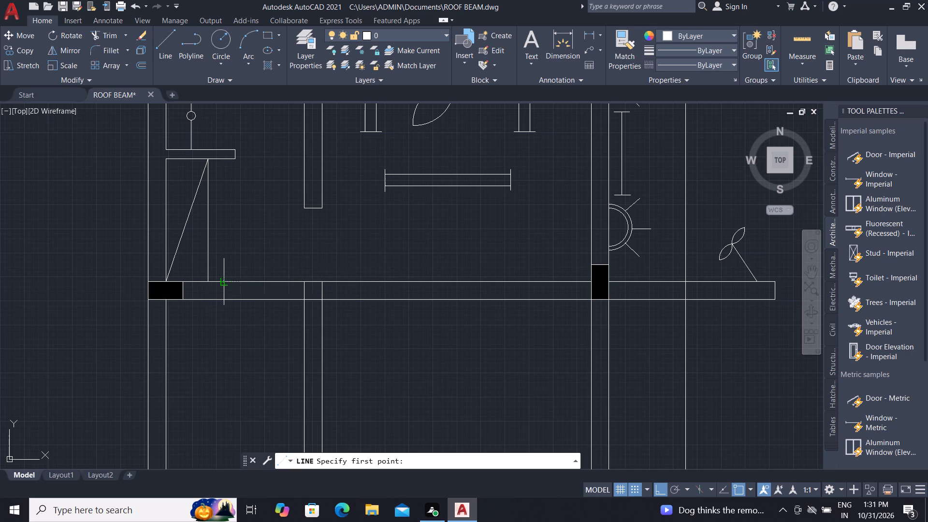
left_click(235, 282)
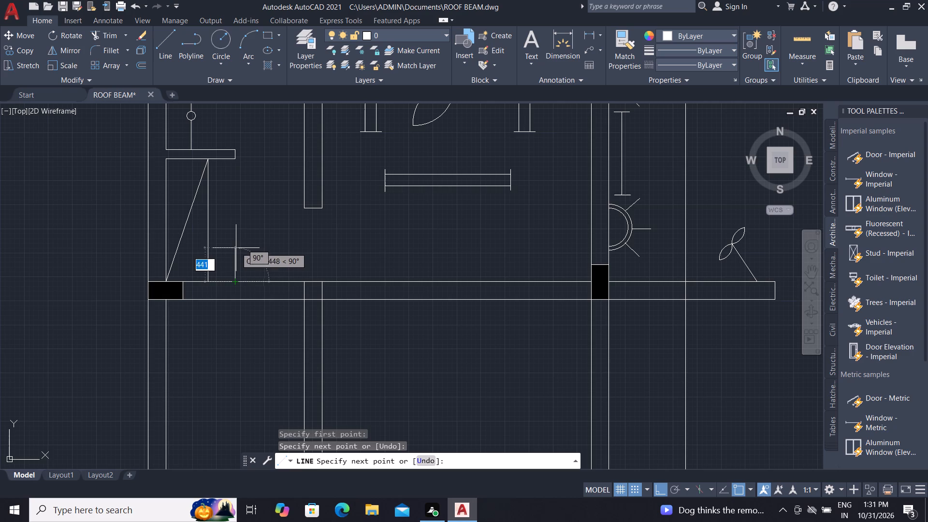
left_click(235, 260)
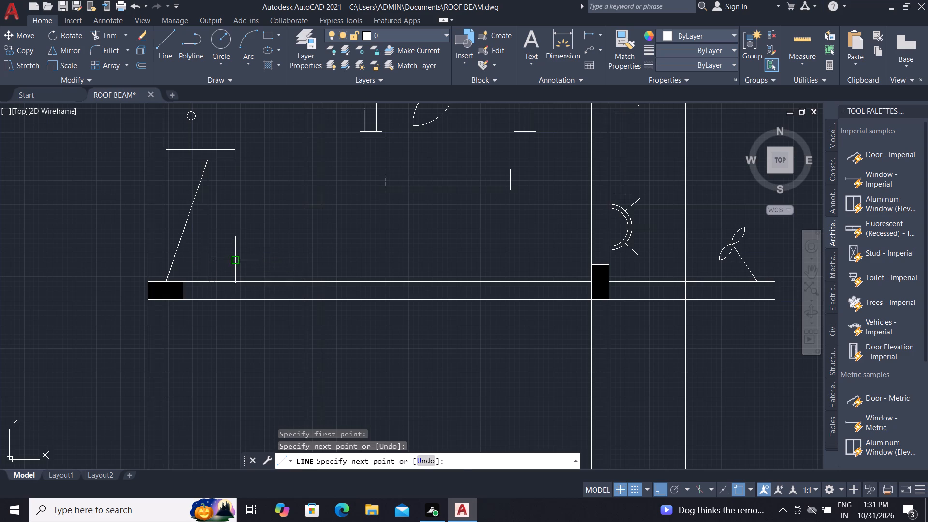
Continue the line as a horizontal crossbar over the stem's top, extending about 100 to each side.
scroll(228, 261, "up", 2)
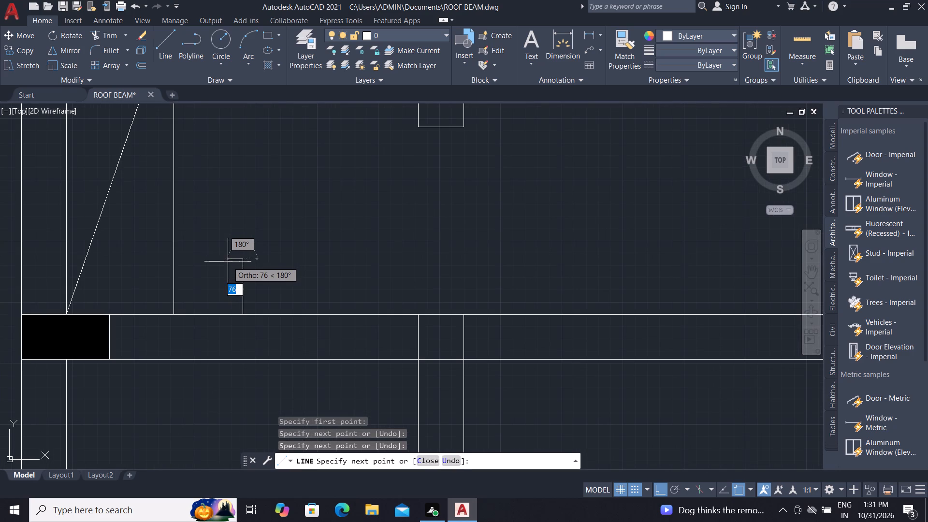
left_click(223, 261)
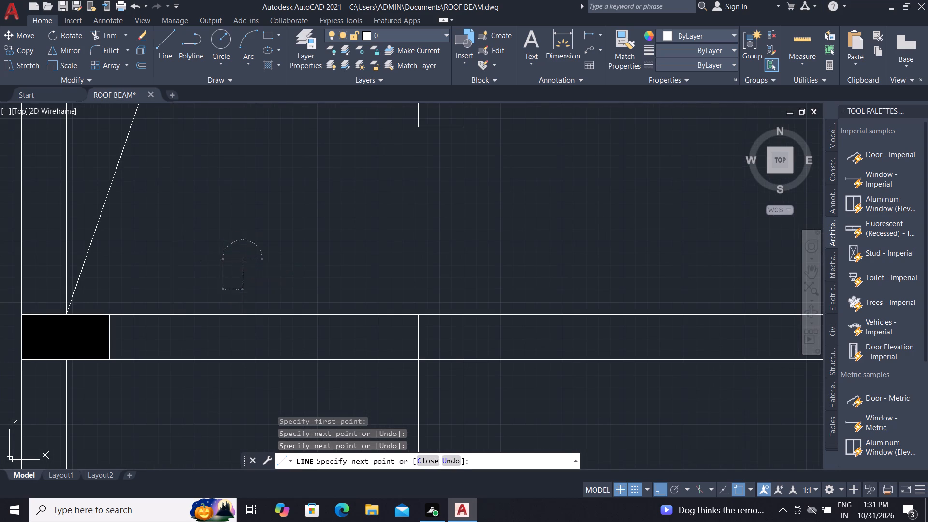
left_click(240, 260)
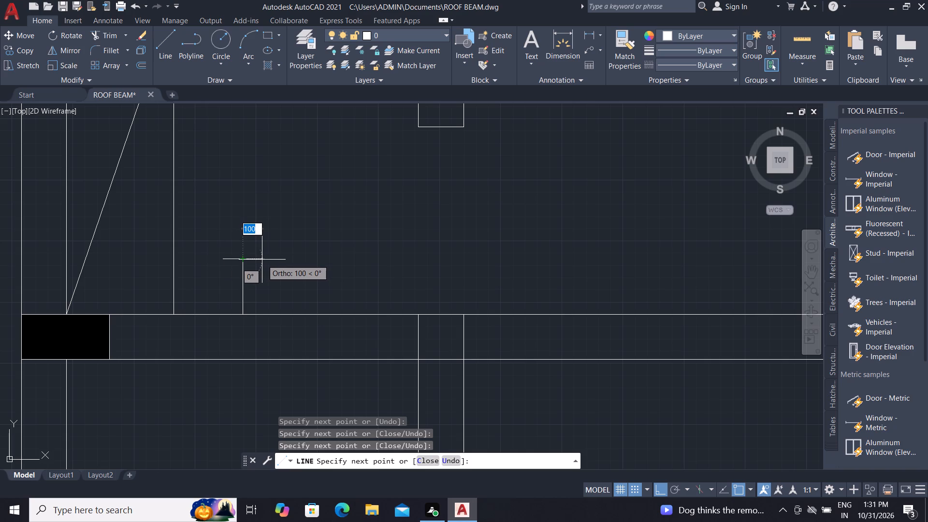
left_click(262, 260)
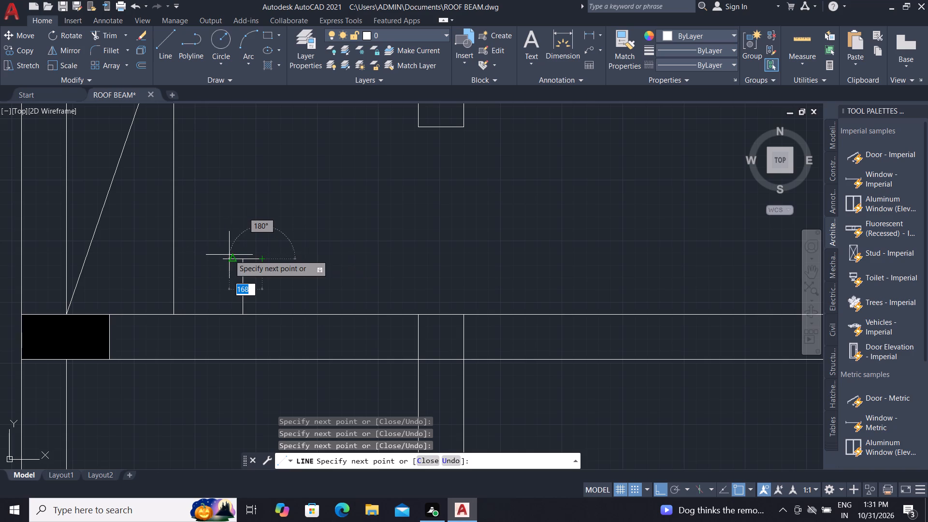
key("Escape")
Draw a vertical line about 99 up from the crossbar's midpoint, and close a triangle with sloping lines to both crossbar ends.
type("L")
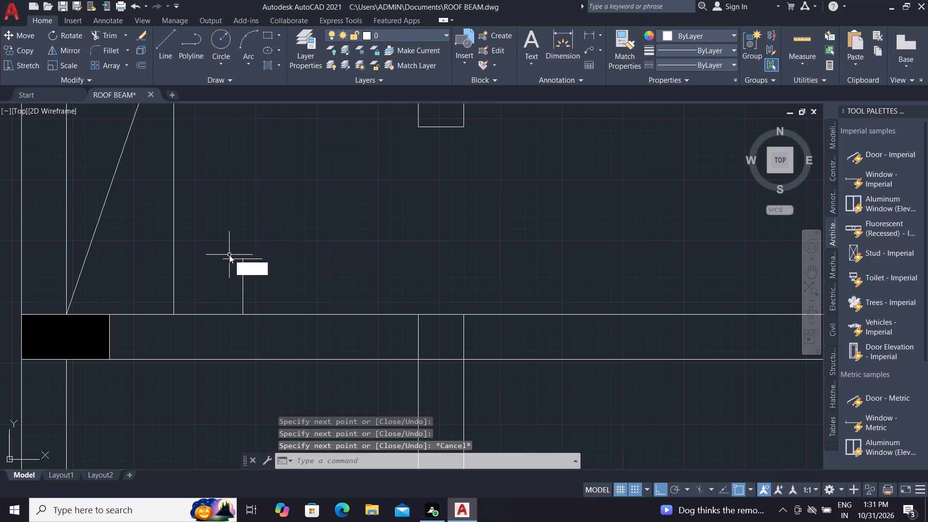
key("space")
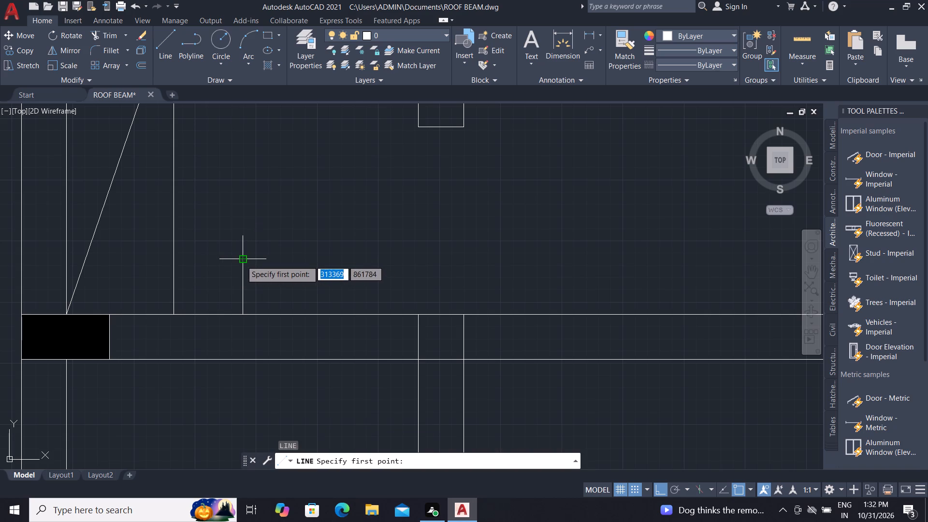
left_click(241, 261)
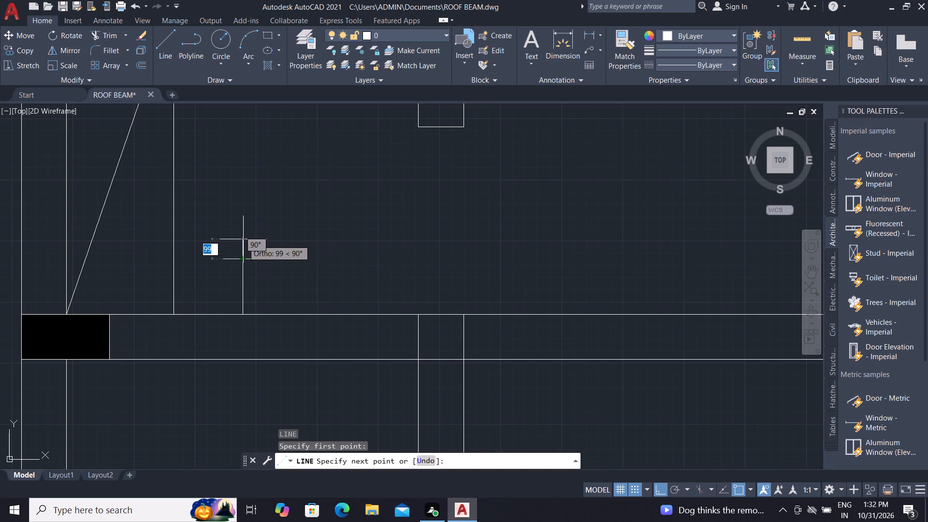
scroll(243, 239, "up", 3)
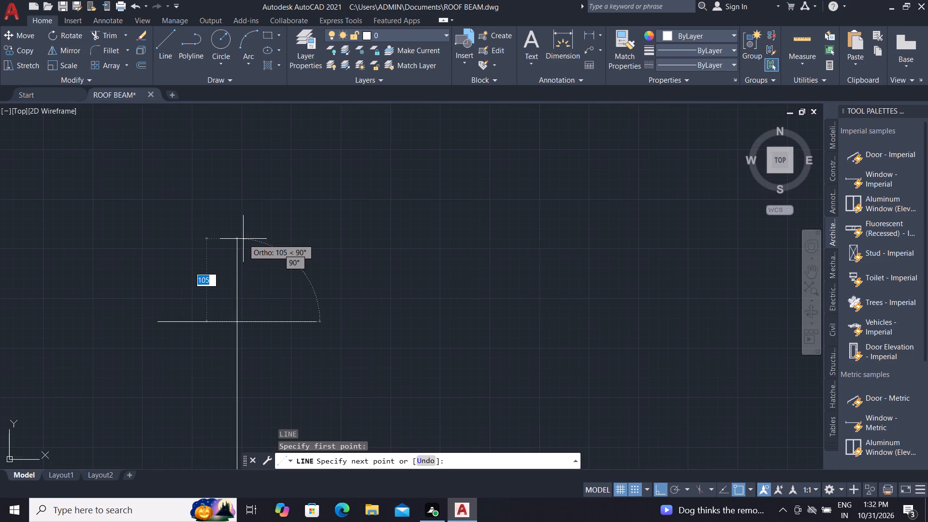
scroll(243, 239, "up", 1)
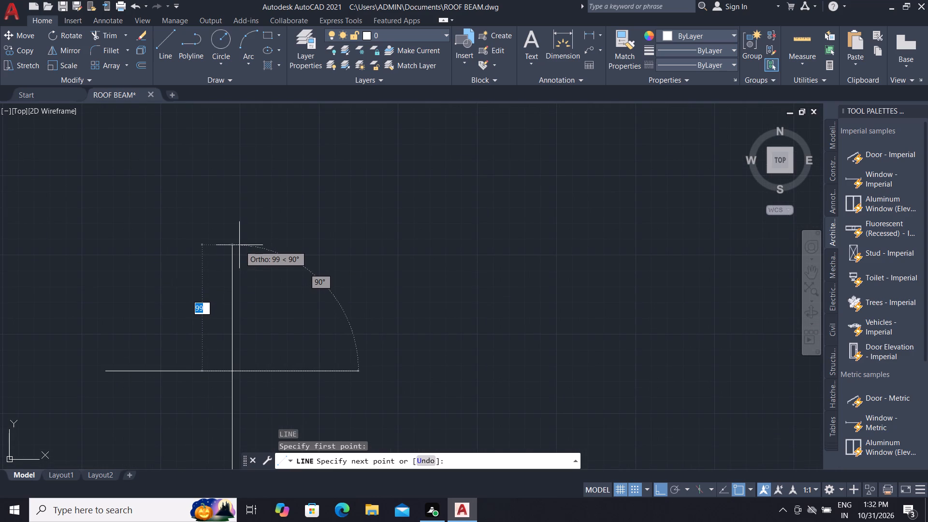
left_click(239, 245)
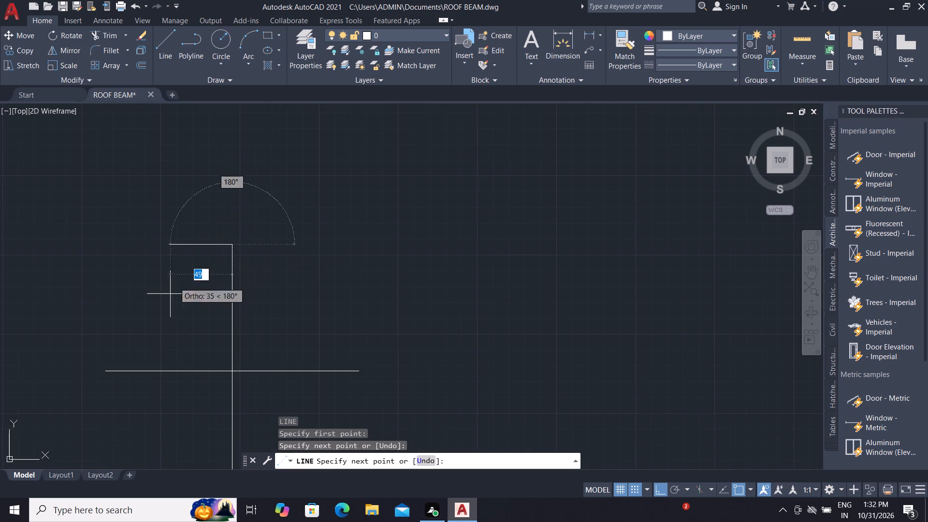
left_click(102, 371)
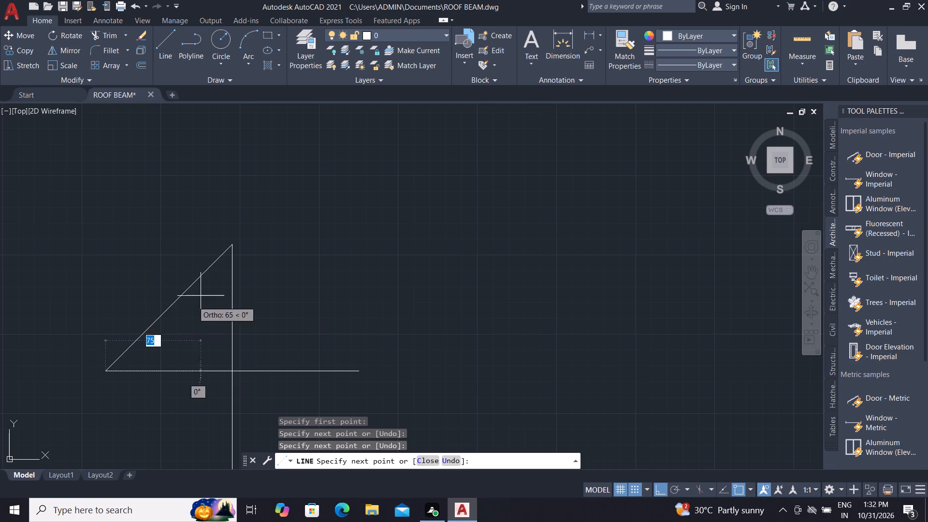
left_click(233, 246)
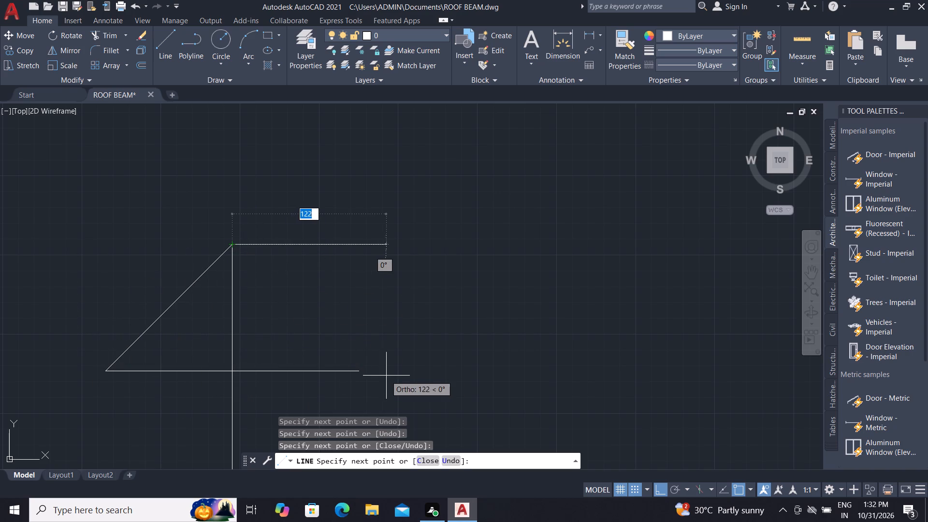
left_click(356, 370)
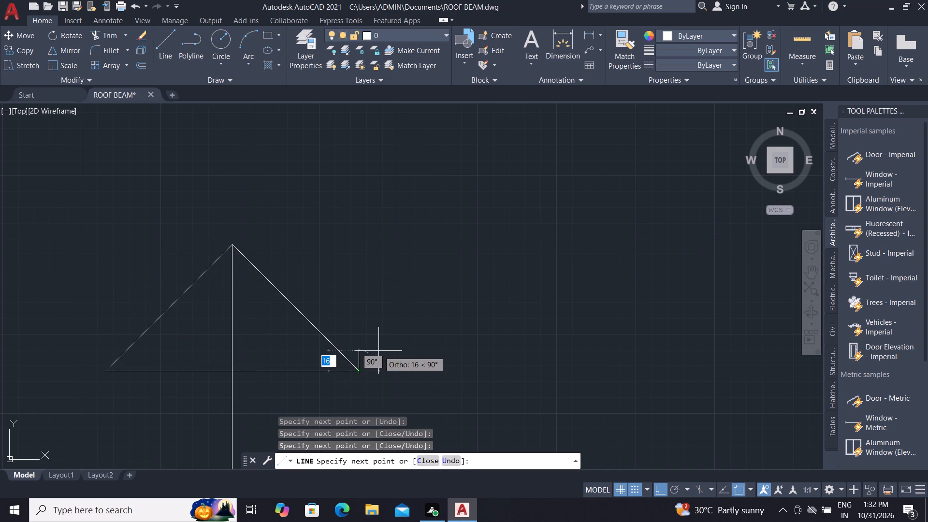
key("Escape")
Trim away the vertical line inside the triangle, leaving only the stem below the crossbar.
type("TR")
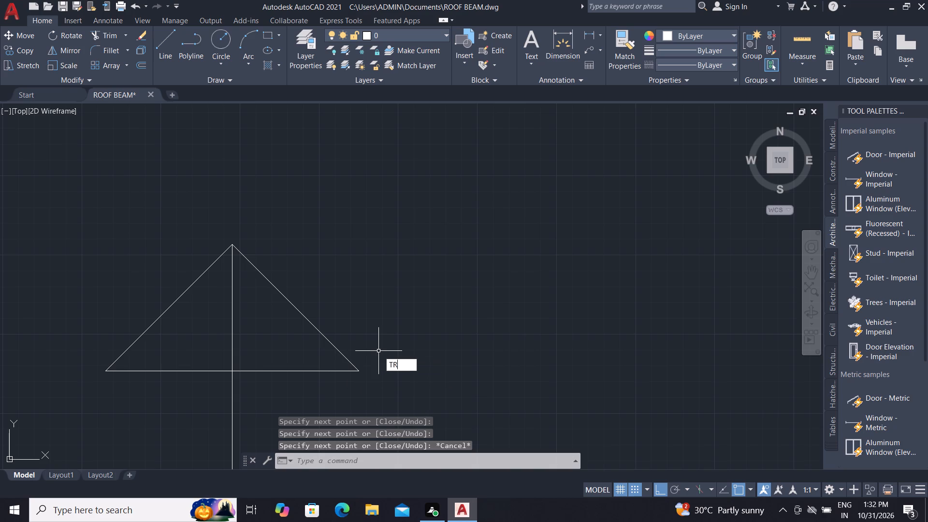
key("space")
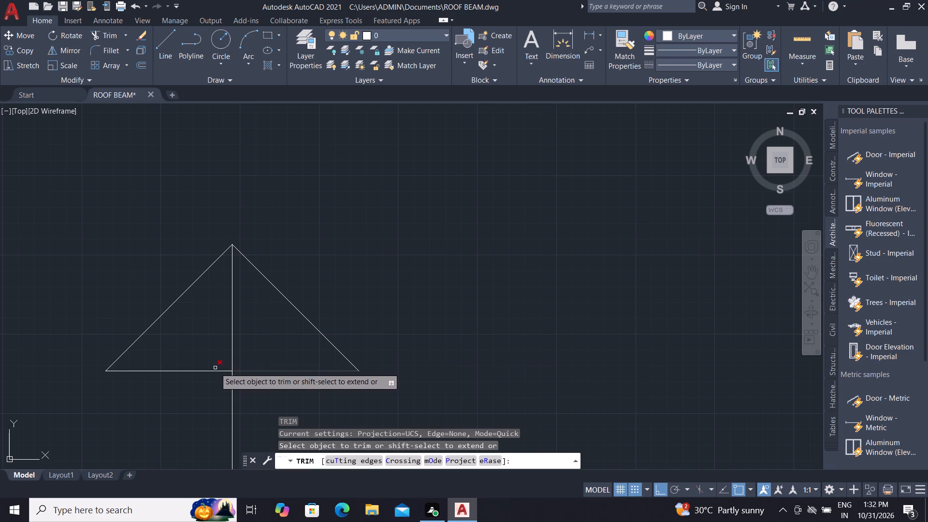
left_click(227, 357)
left_click(244, 340)
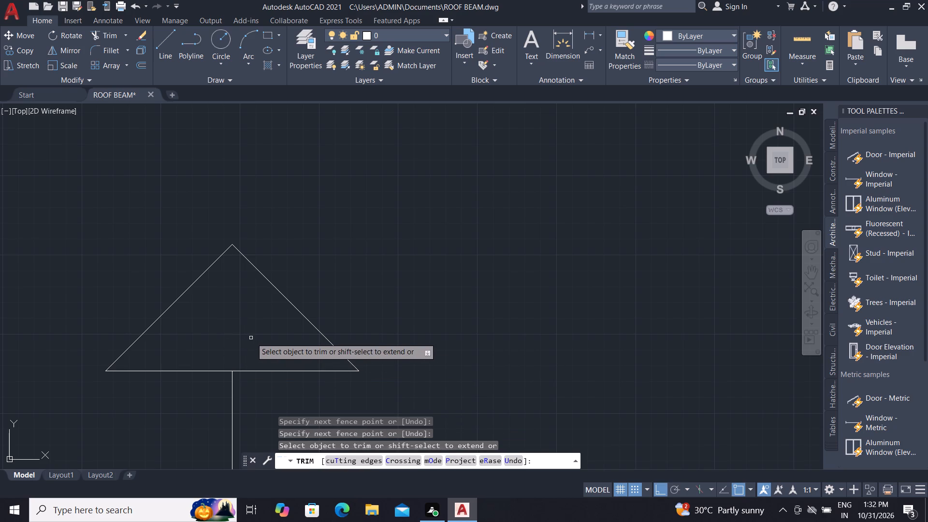
scroll(274, 345, "down", 2)
scroll(360, 401, "down", 4)
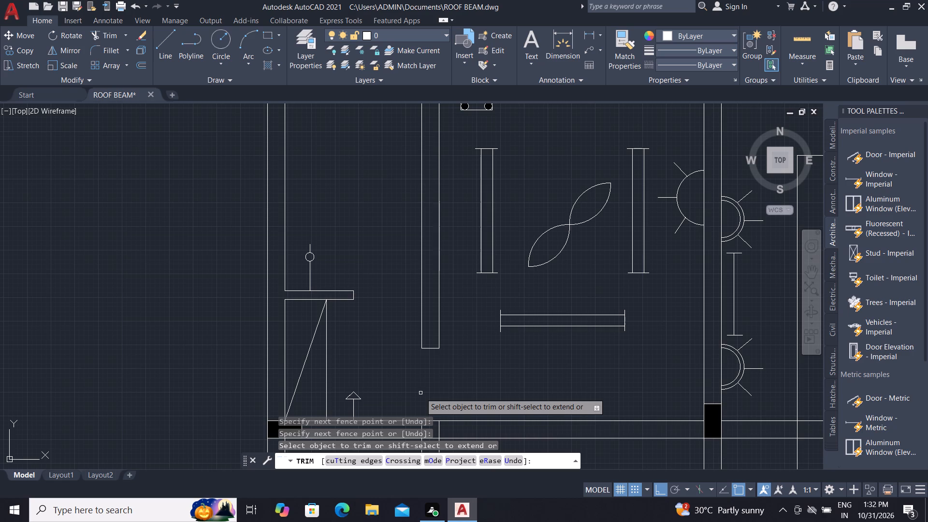
middle_click_drag(411, 395, 398, 356)
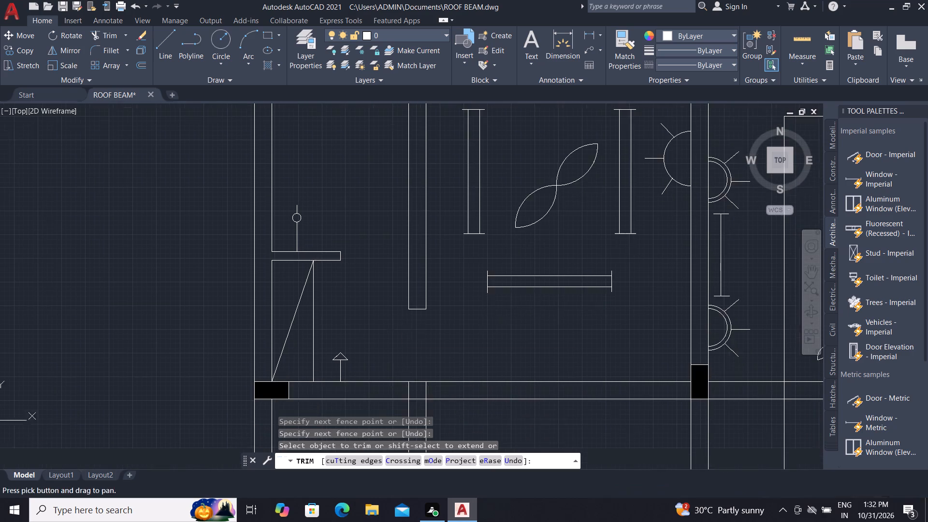
scroll(394, 320, "down", 1)
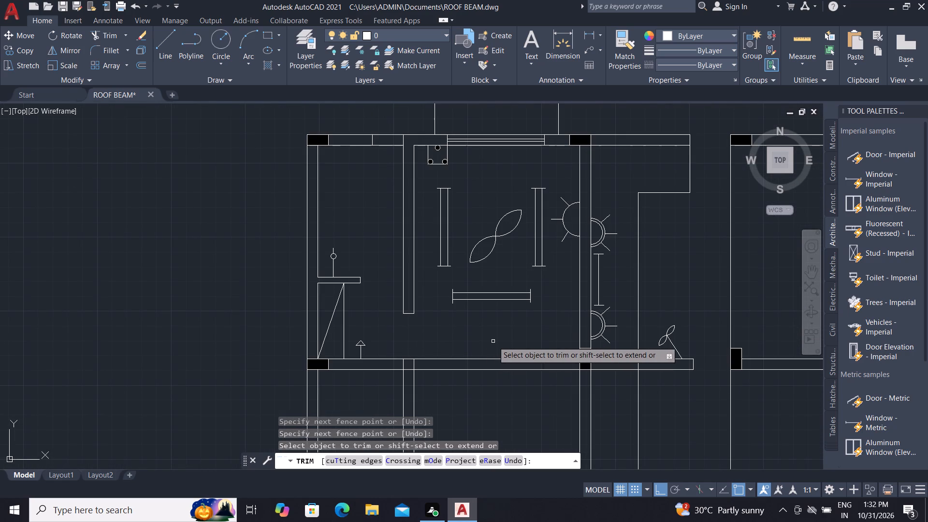
key("Escape")
key("Escape")
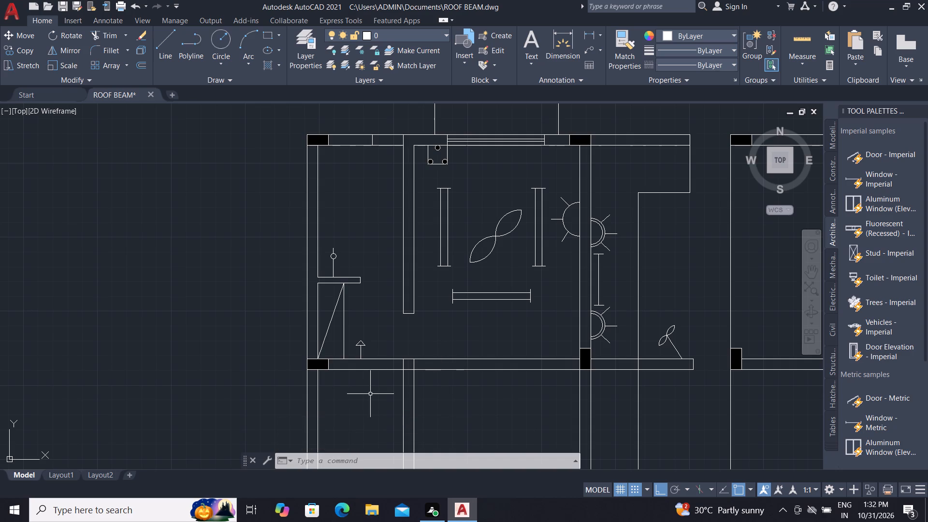
Draw a small circle centred on the upper line of the fan room's bottom wall, just east of the partition wall.
scroll(390, 350, "up", 1)
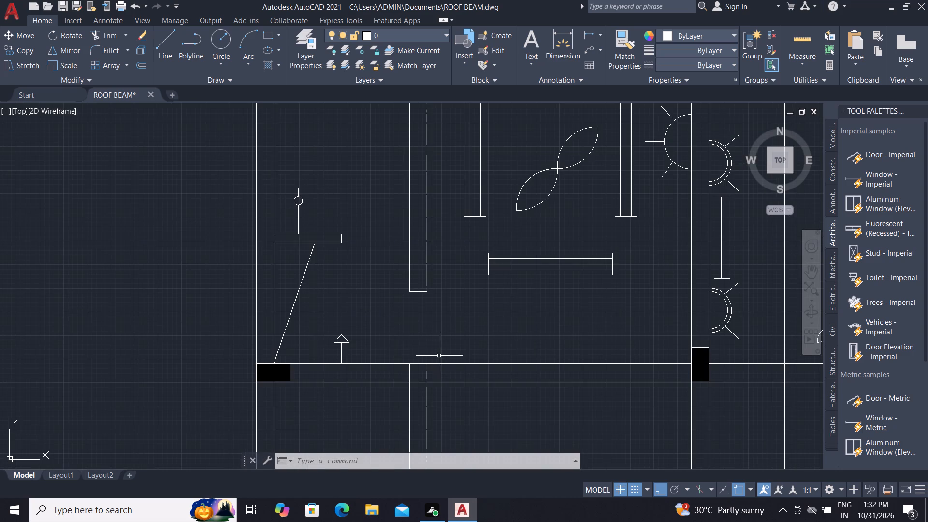
middle_click_drag(426, 347, 377, 317)
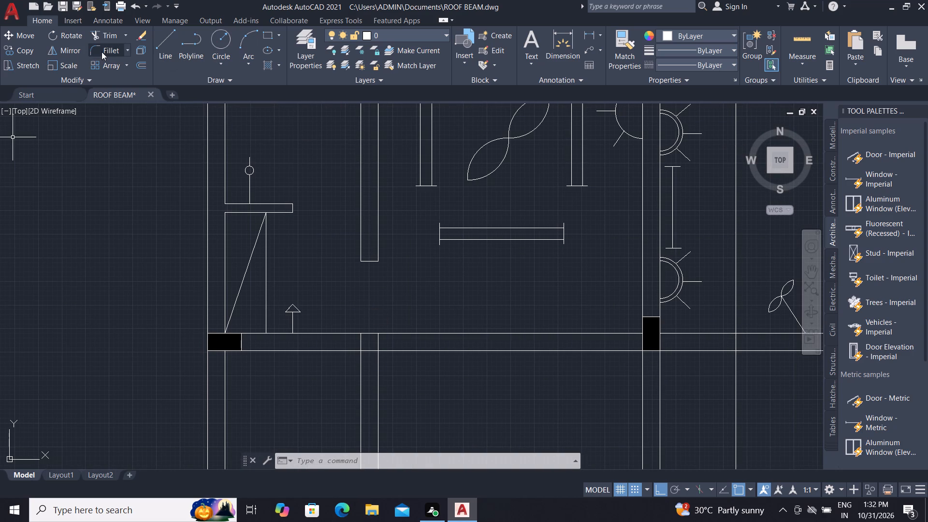
left_click(219, 37)
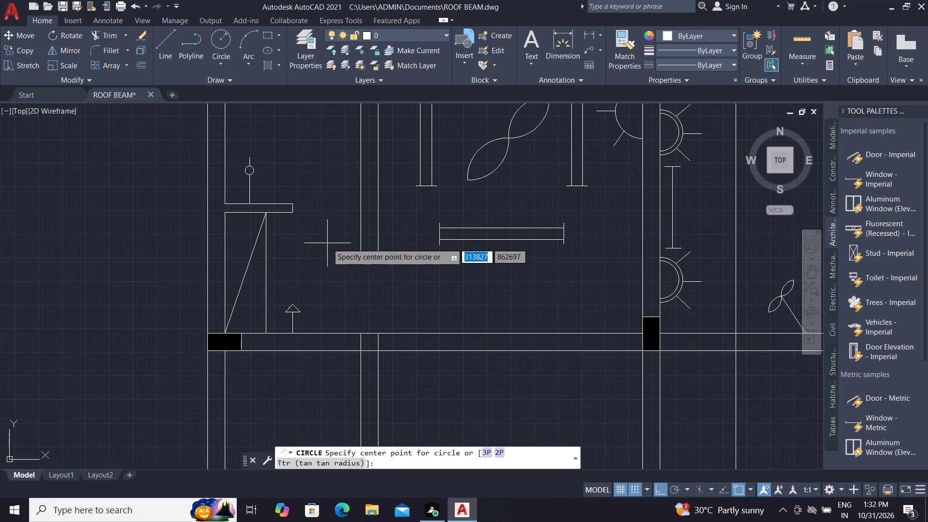
left_click(415, 333)
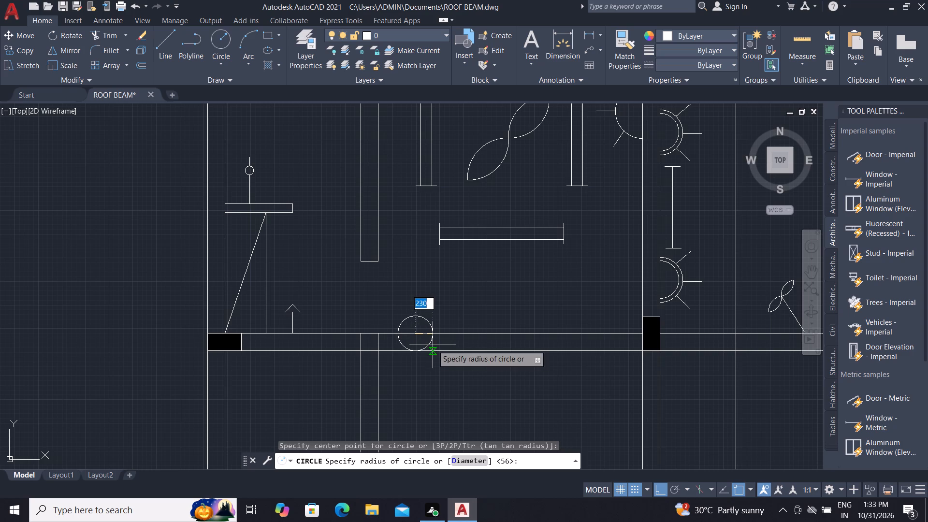
left_click(429, 343)
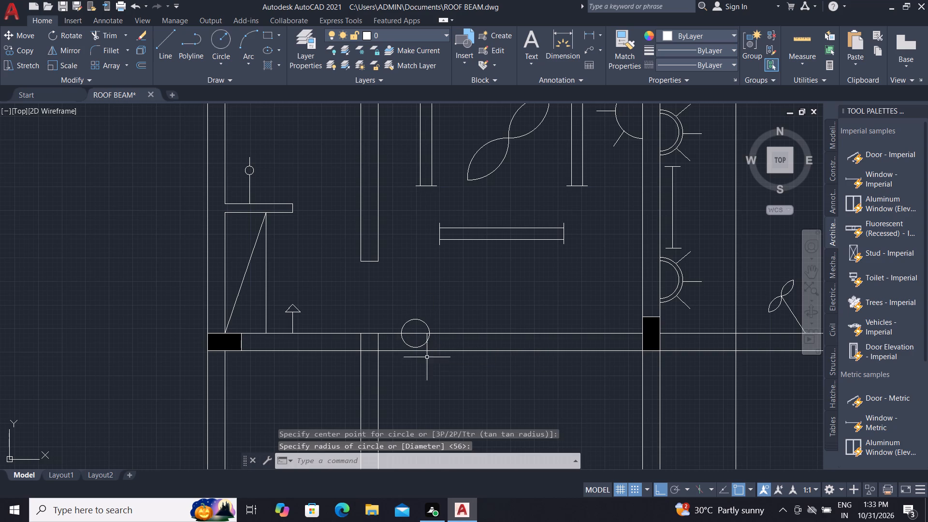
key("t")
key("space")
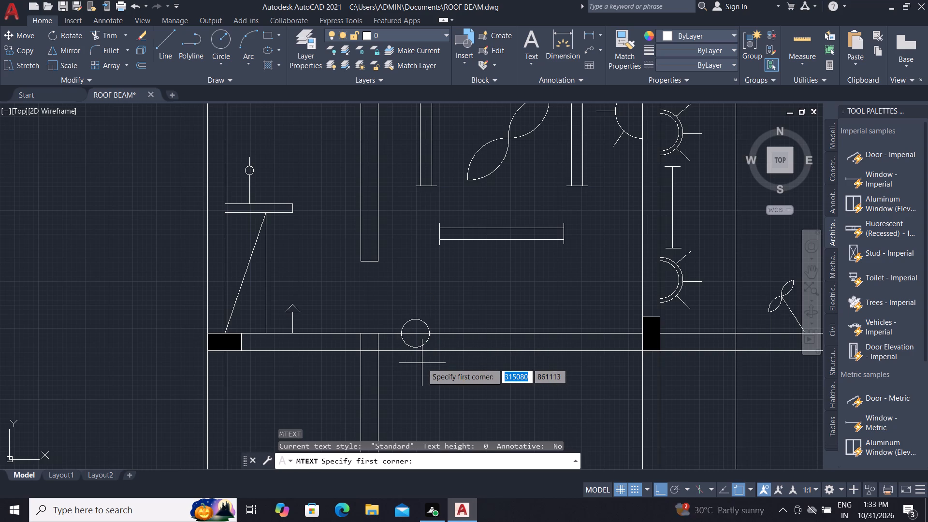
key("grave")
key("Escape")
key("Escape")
Trim off the circle's lower part at the wall line, leaving a semicircle above the wall.
key("t")
key("r")
key("space")
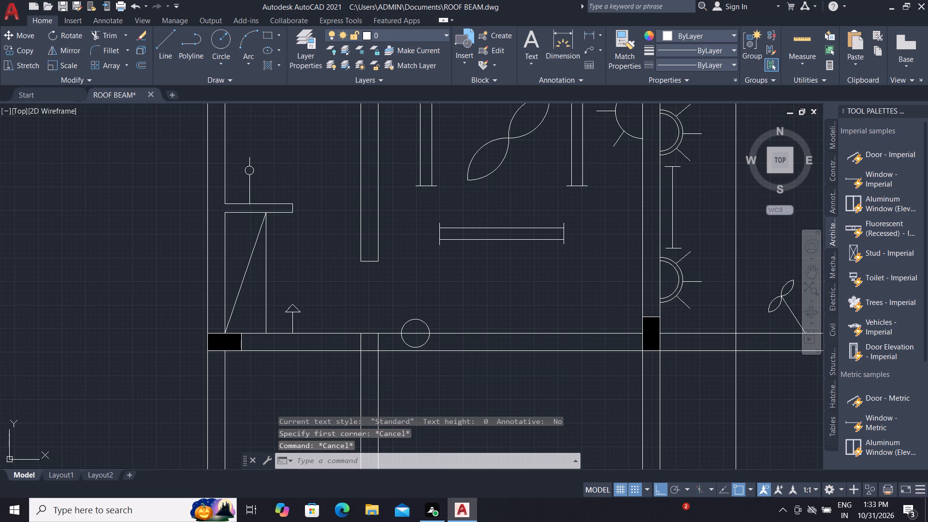
left_click(427, 340)
key("Escape")
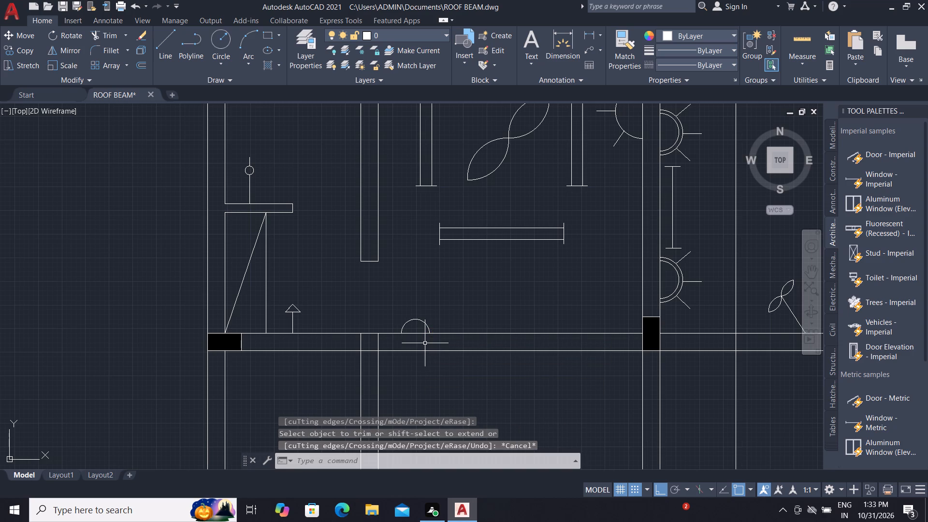
Offset the semicircle outward by 50.
key("o")
key("space")
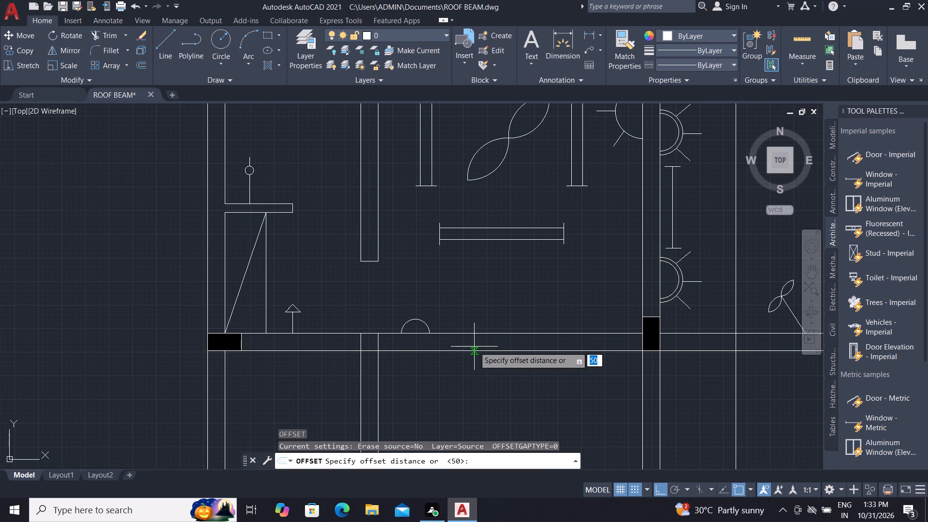
key("space")
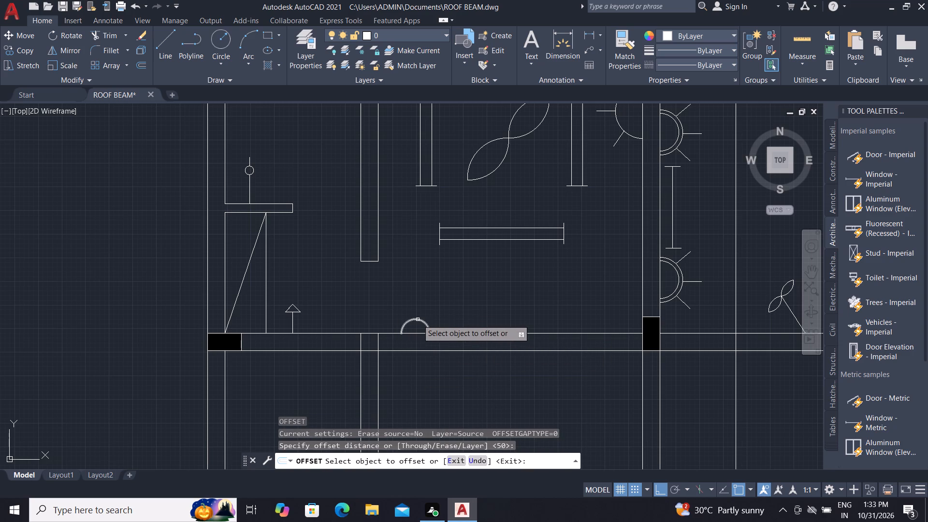
left_click_drag(418, 319, 418, 315)
left_click(413, 293)
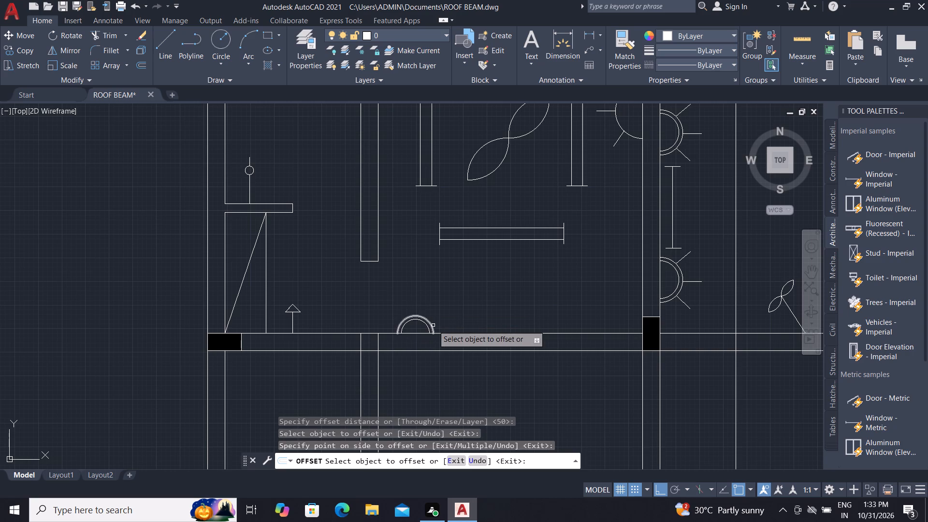
key("Escape")
Offset the inner semicircle outward by 25, placing an arc midway between the two existing arcs.
scroll(433, 328, "up", 2)
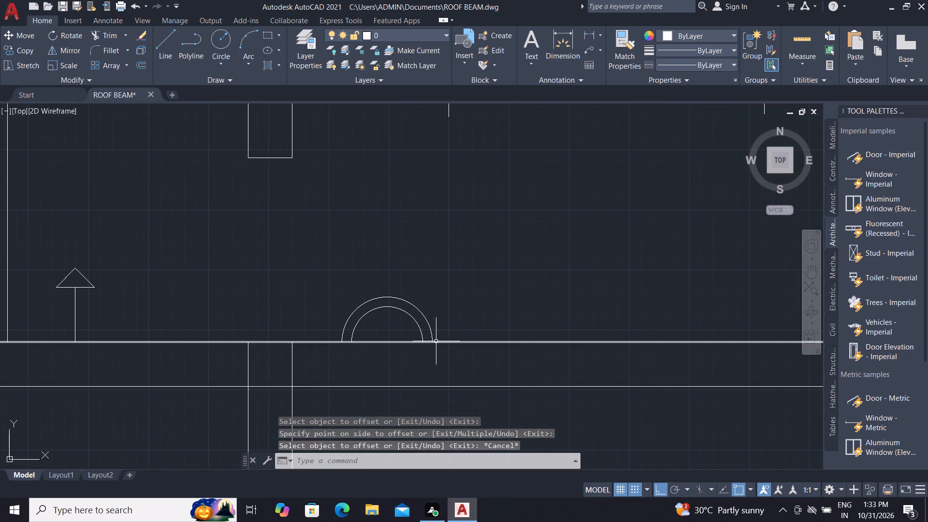
type("O")
key("space")
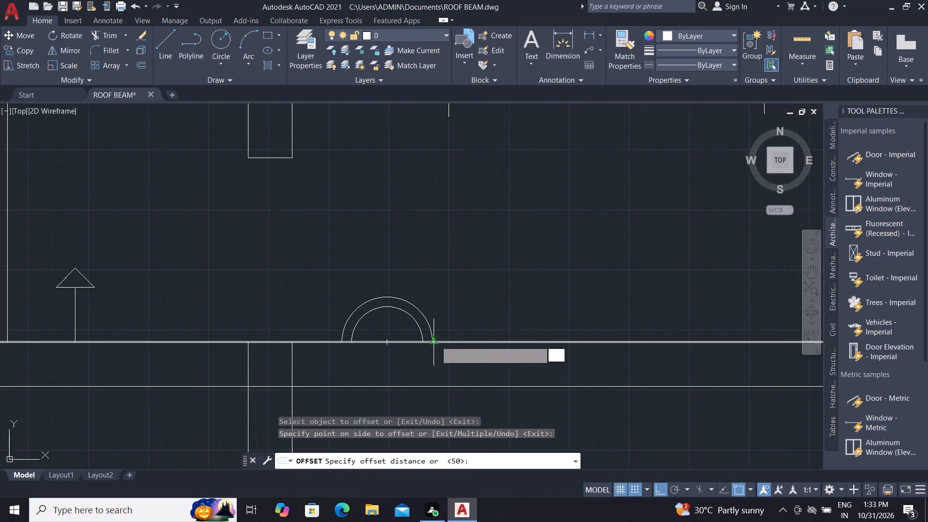
type("25")
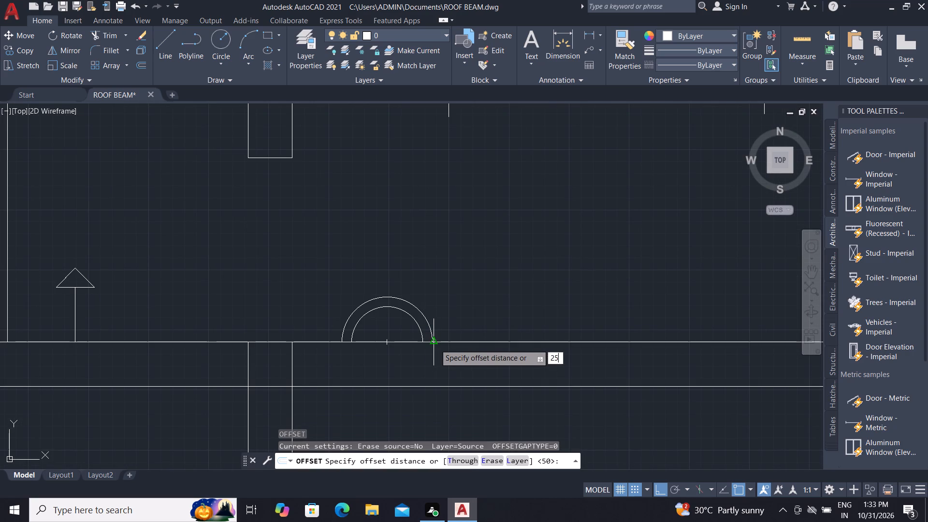
key("space")
left_click(412, 317)
left_click(421, 307)
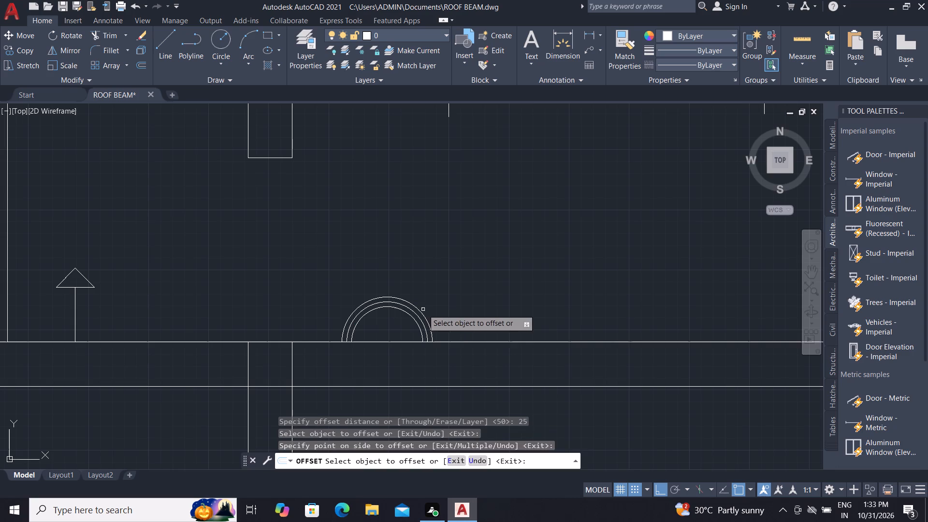
key("Escape")
Move the middle arc east along the wall line until it stands just clear of the outer arc.
left_click(418, 316)
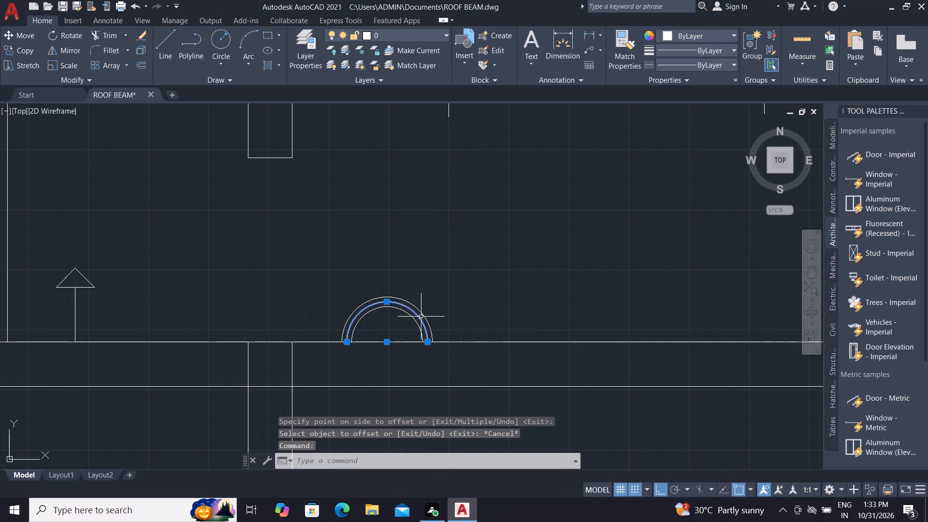
key("m")
key("space")
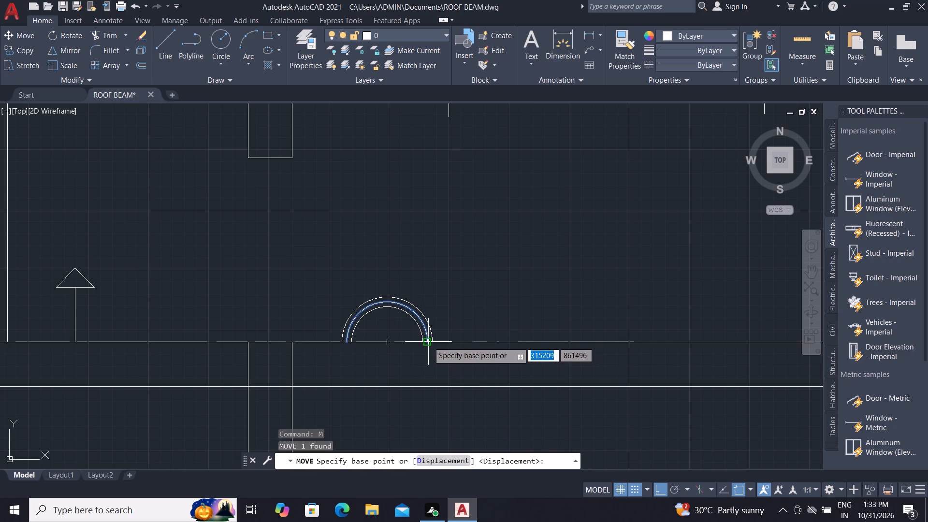
left_click(428, 341)
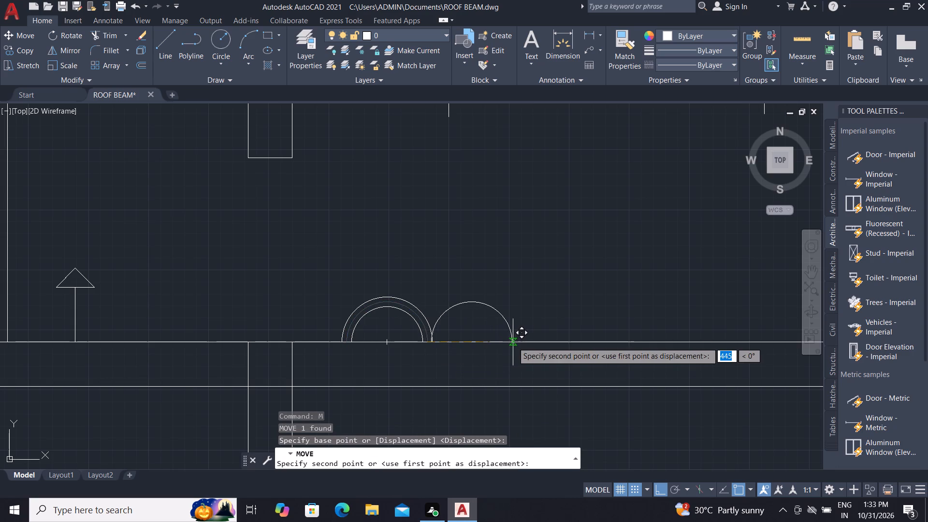
left_click(535, 337)
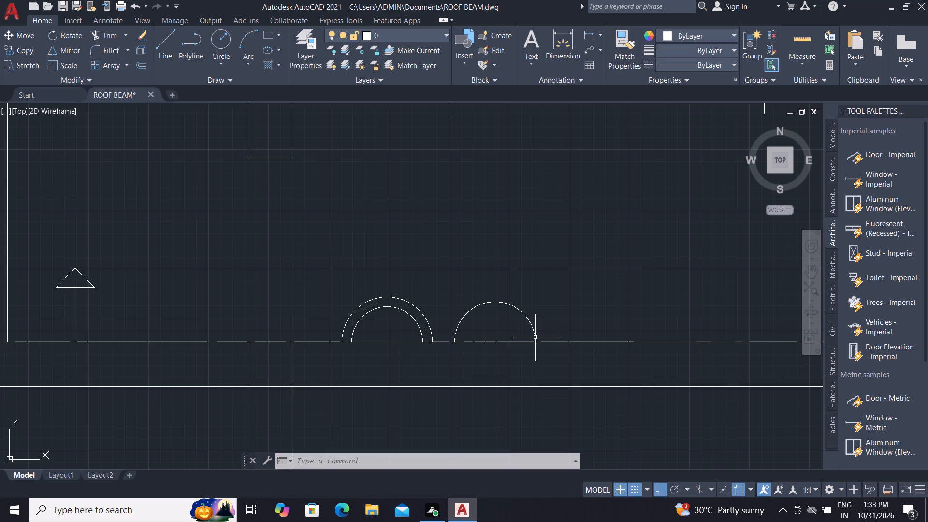
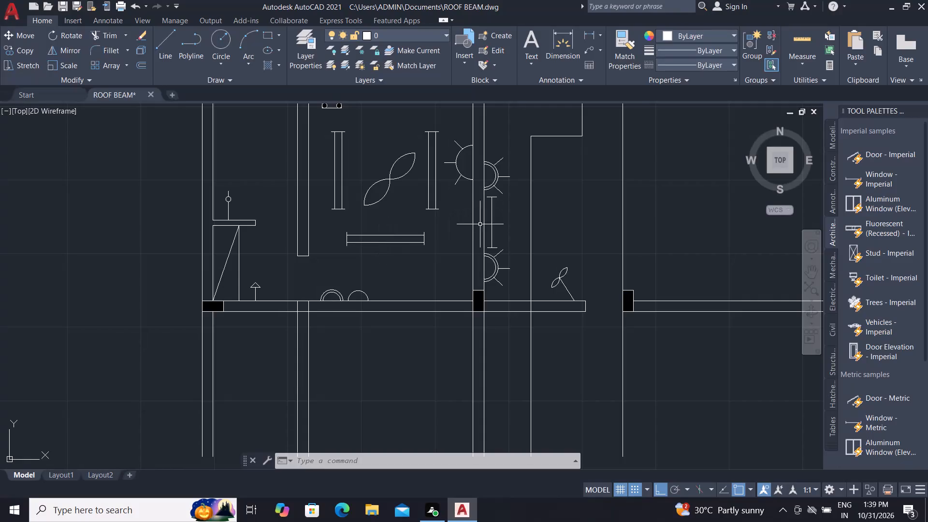
Copy the two-blade fan symbol about 7760 due east, from its centre into the large room of the eastern block.
middle_click_drag(622, 288, 500, 399)
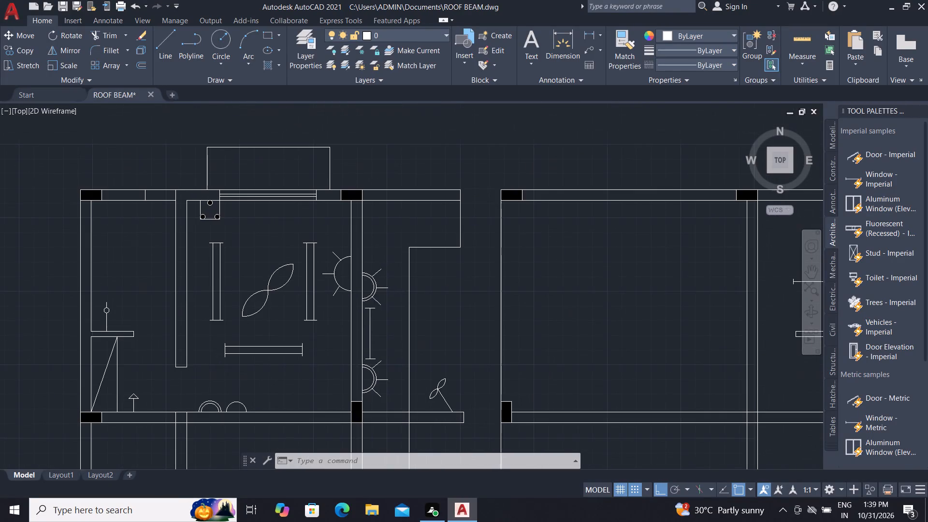
scroll(487, 441, "down", 1)
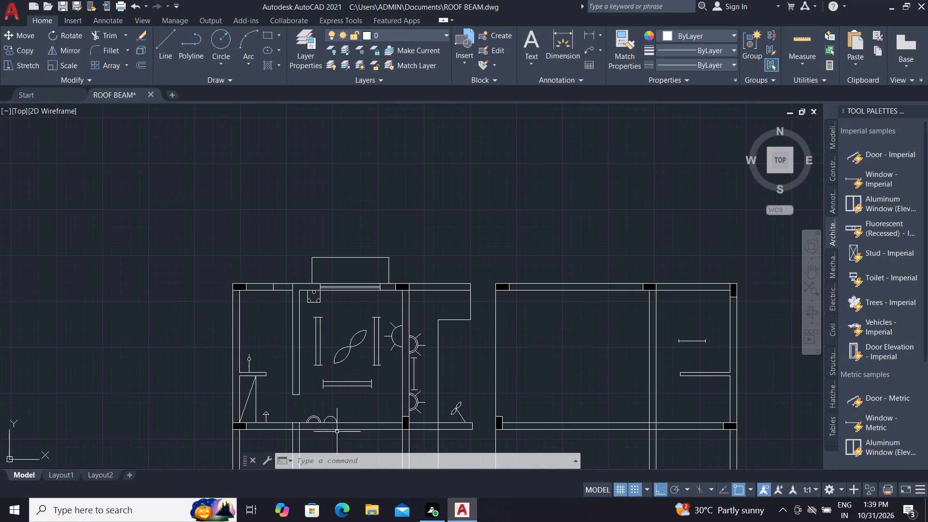
scroll(333, 362, "up", 2)
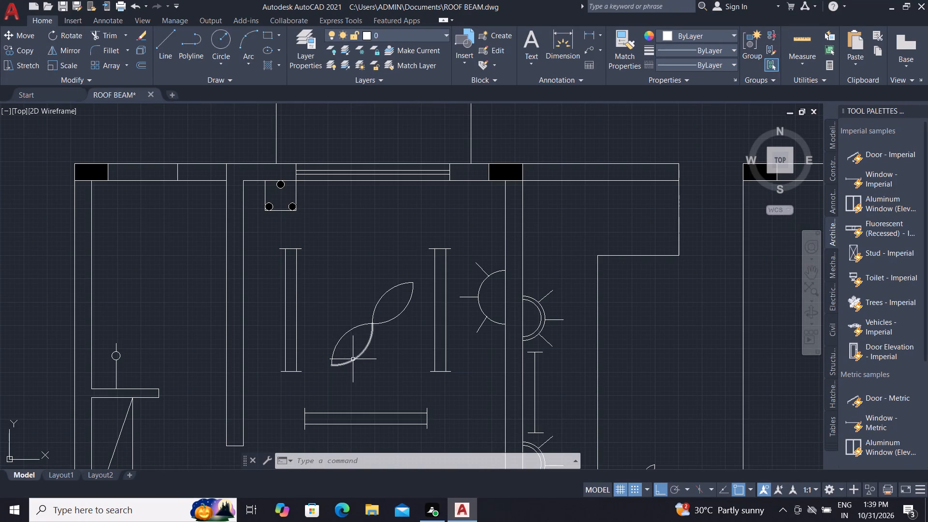
left_click(328, 237)
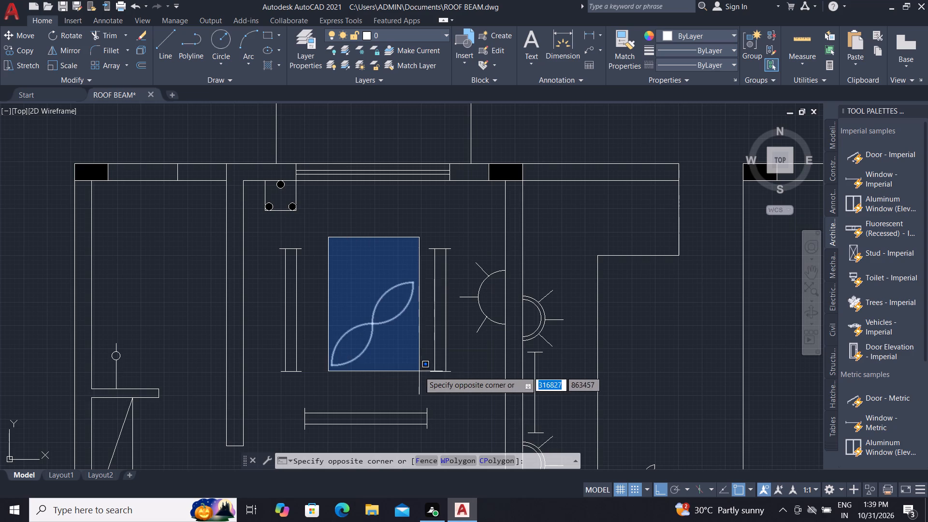
left_click(420, 374)
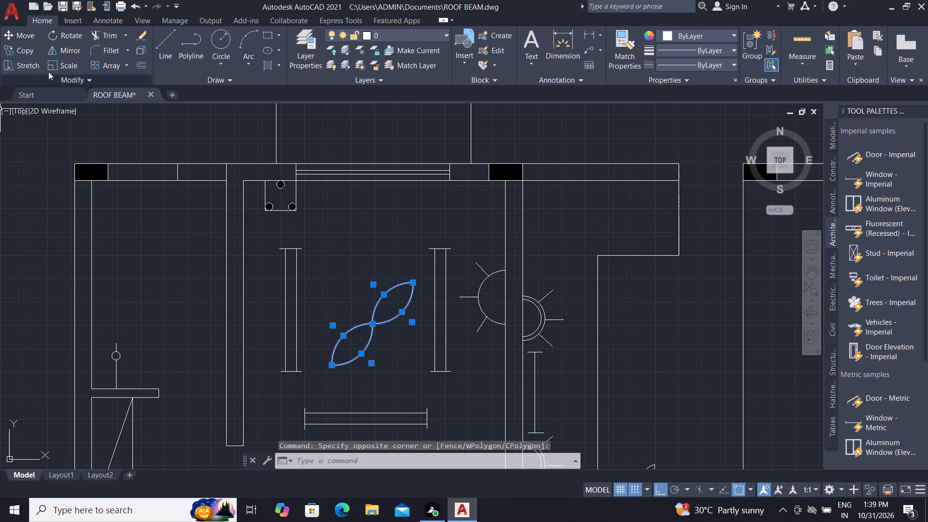
left_click(15, 51)
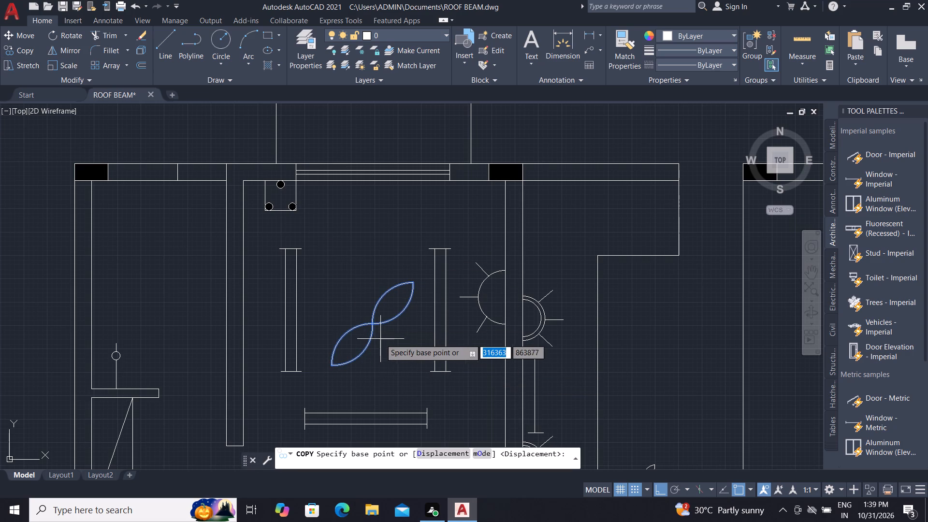
left_click(373, 322)
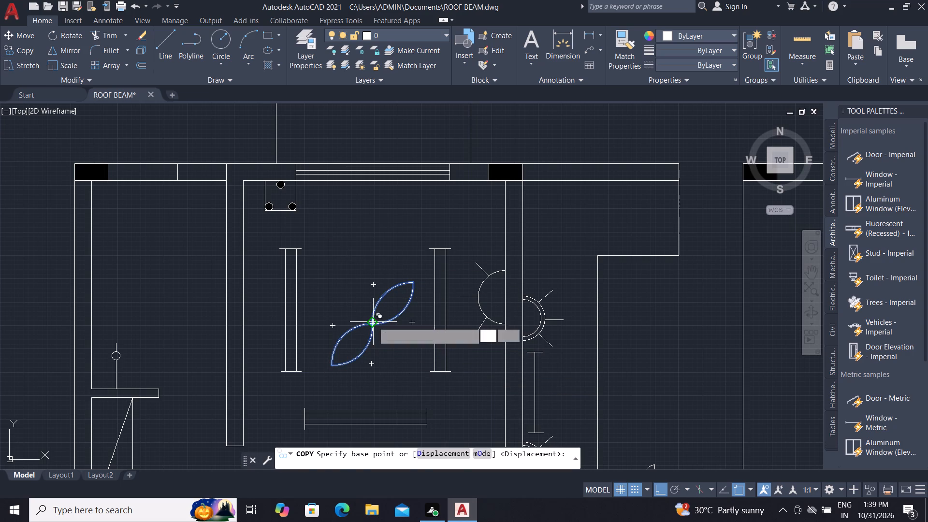
scroll(170, 331, "down", 2)
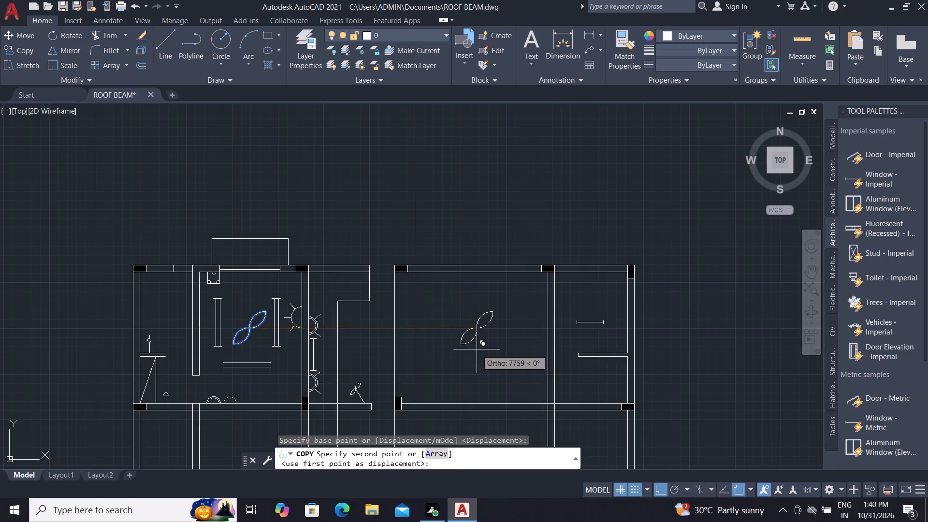
left_click(477, 349)
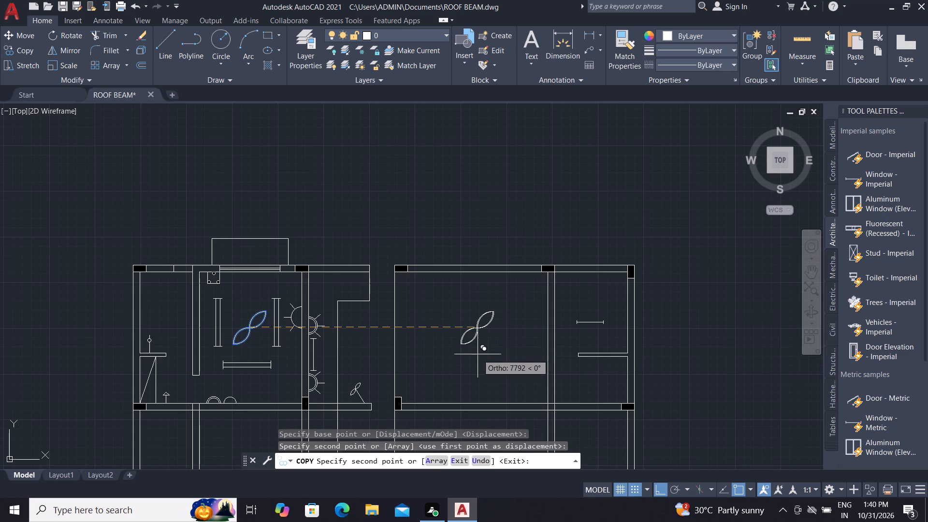
key("Escape")
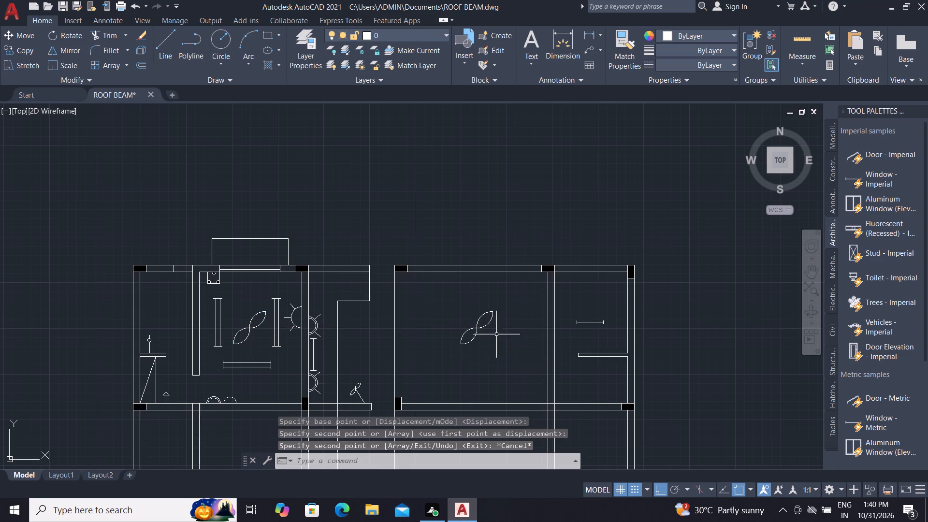
Rotate the horizontal light fitting in the far east room 90° about its east end so it stands vertical.
scroll(602, 308, "up", 2)
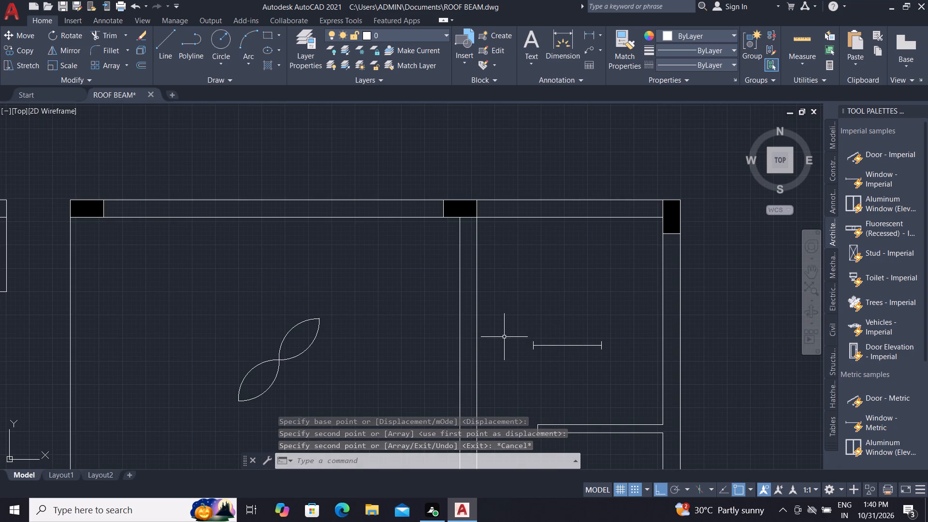
left_click(517, 314)
left_click(618, 362)
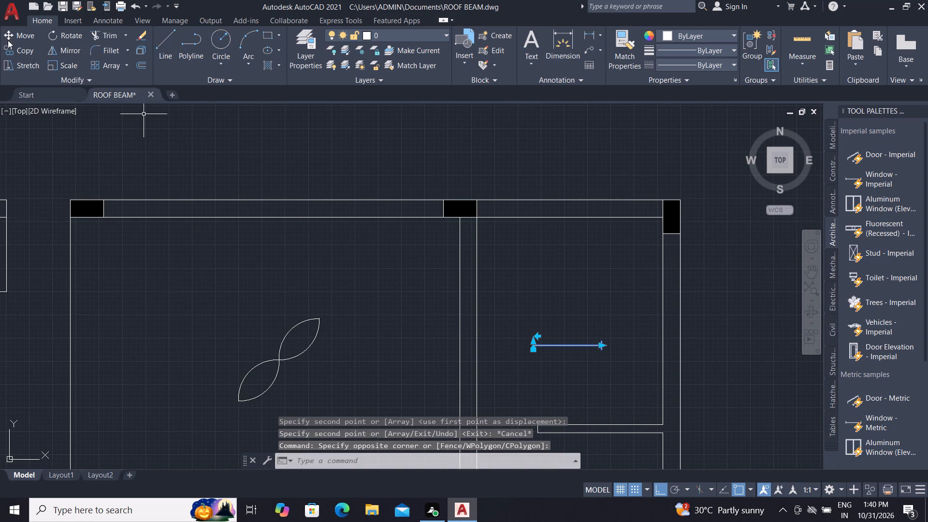
left_click(62, 30)
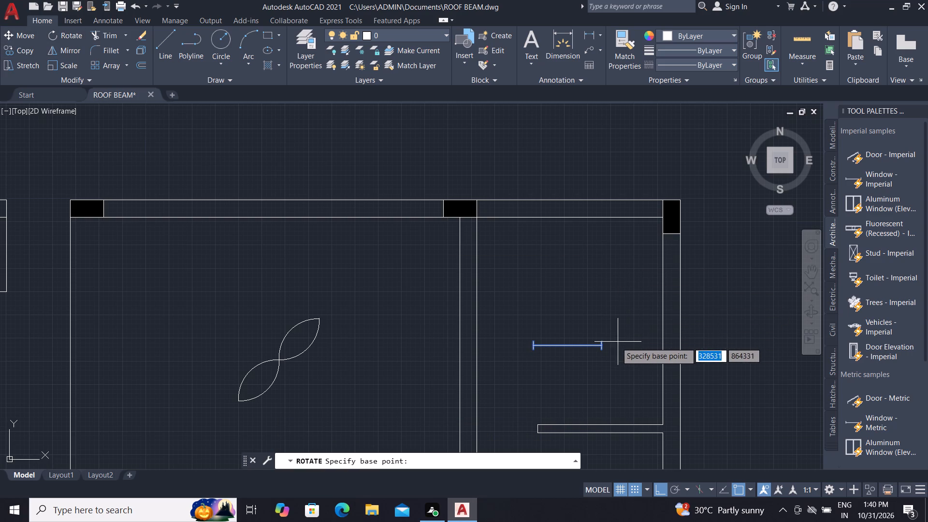
left_click(604, 348)
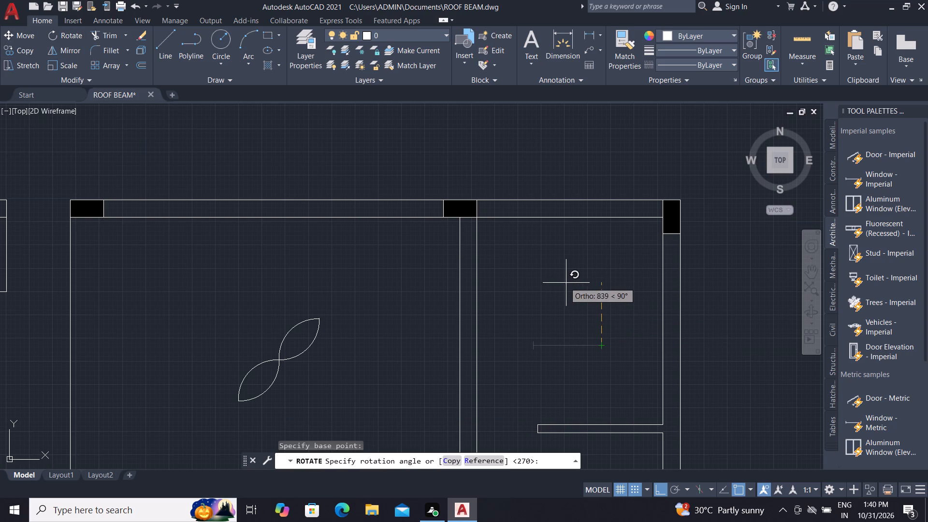
left_click(564, 281)
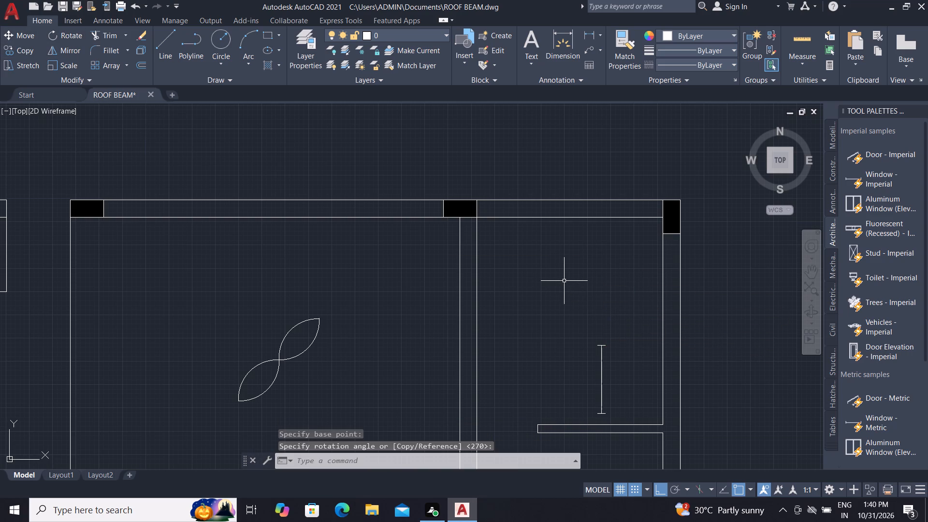
Move the vertical light fitting up and slightly west, into the upper middle of the far east room, with Ortho off.
left_click(586, 314)
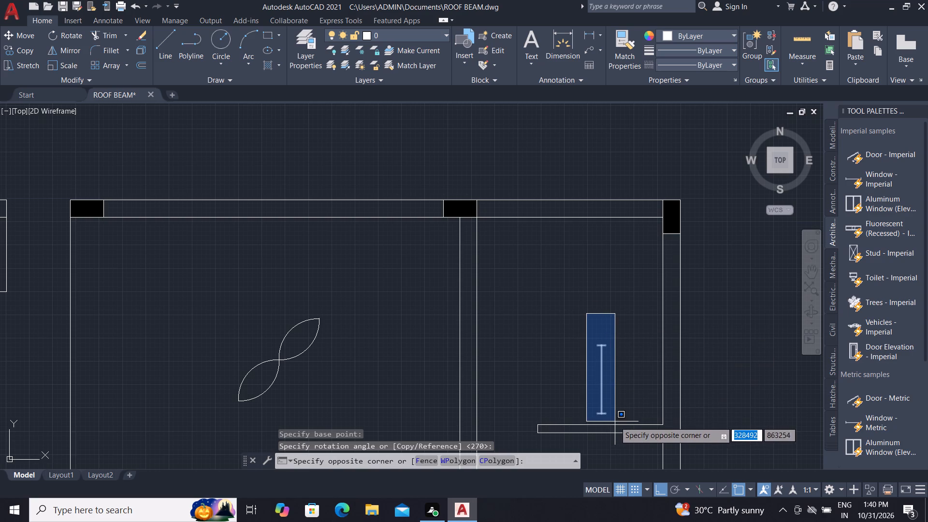
left_click(615, 420)
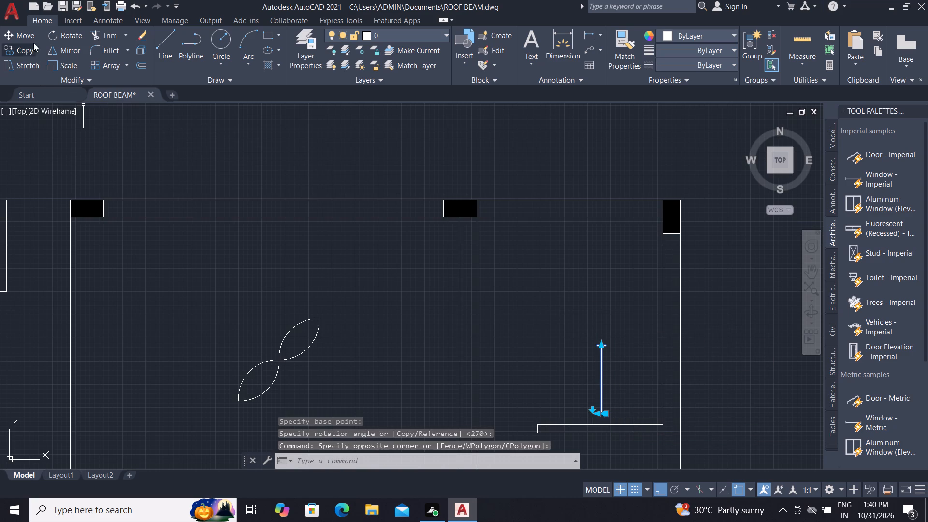
left_click(22, 35)
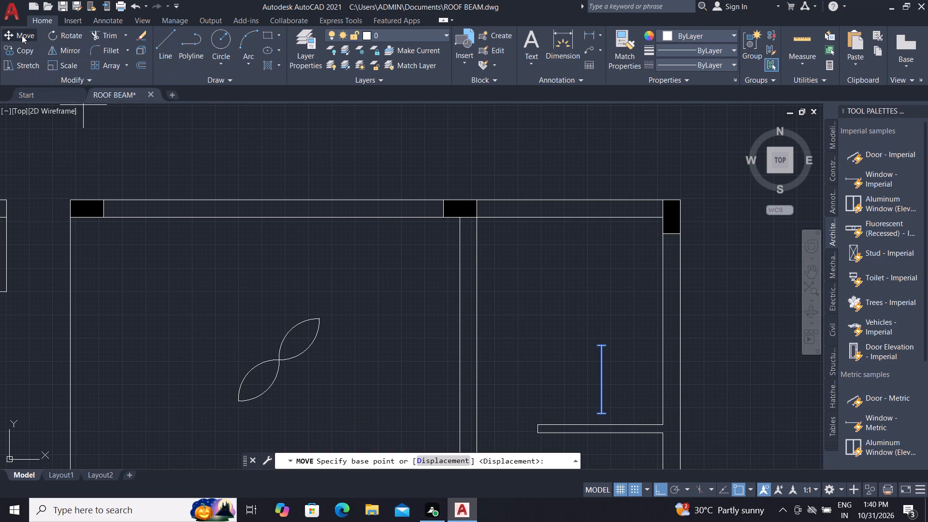
left_click(604, 343)
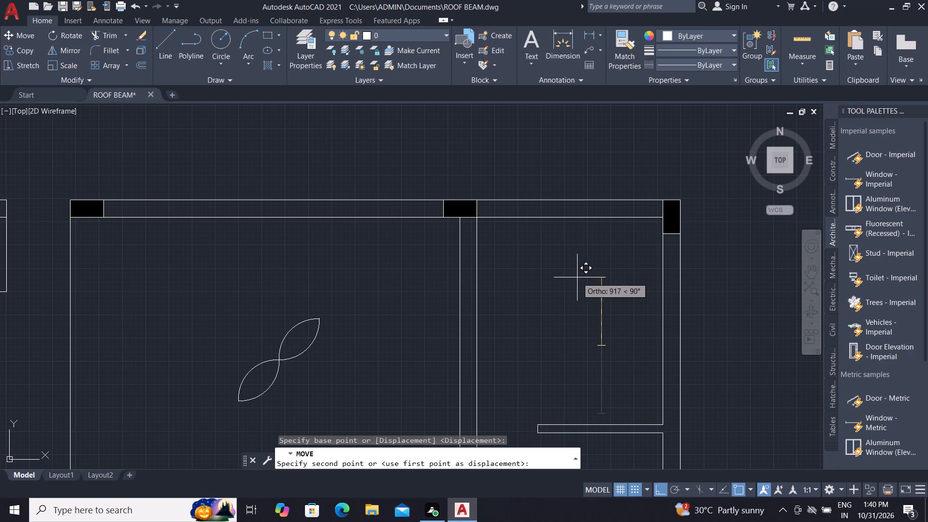
key("F8")
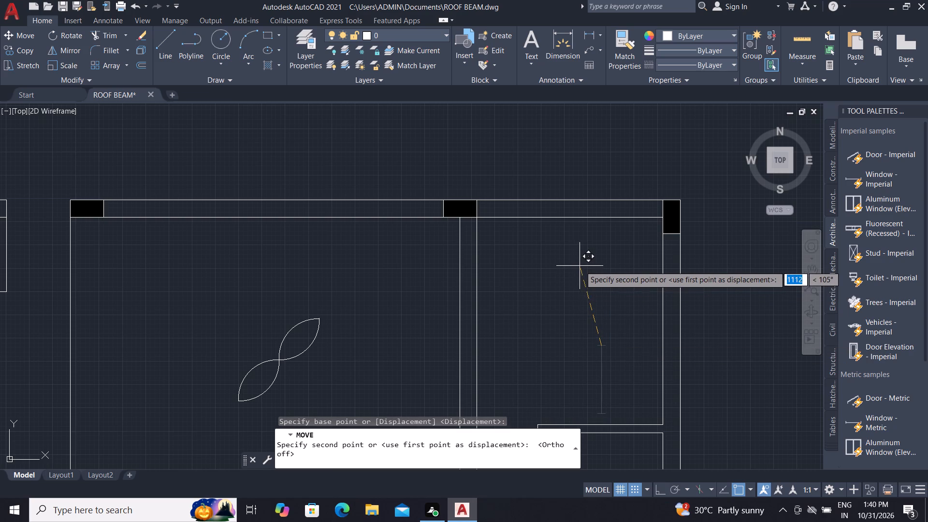
left_click(576, 261)
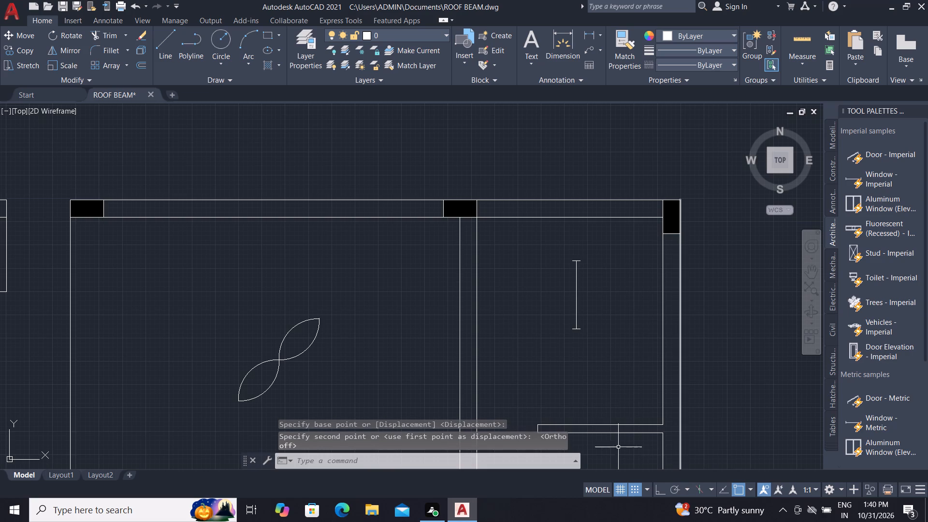
Draw a horizontal line about 476 long westward from the east wall's inner face, just above the short partition, with Ortho on.
scroll(616, 443, "up", 1)
middle_click_drag(613, 439, 586, 398)
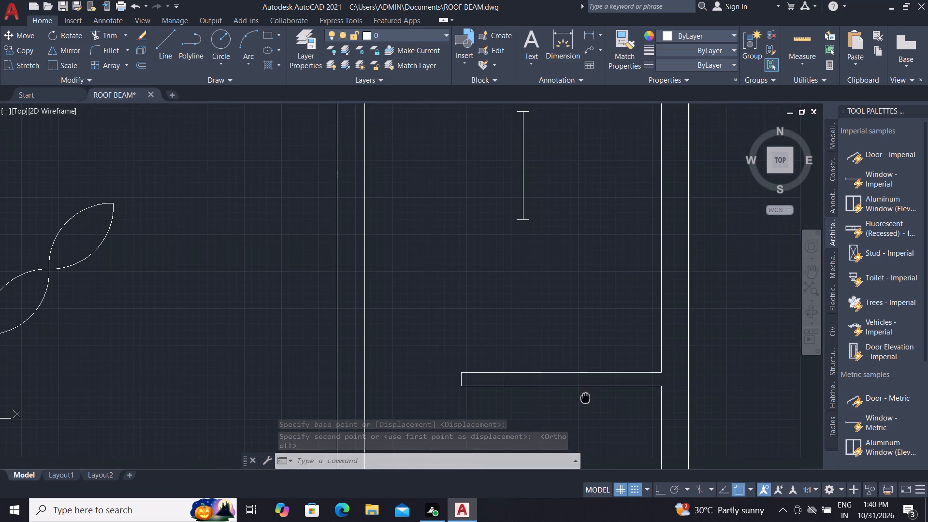
left_click(165, 37)
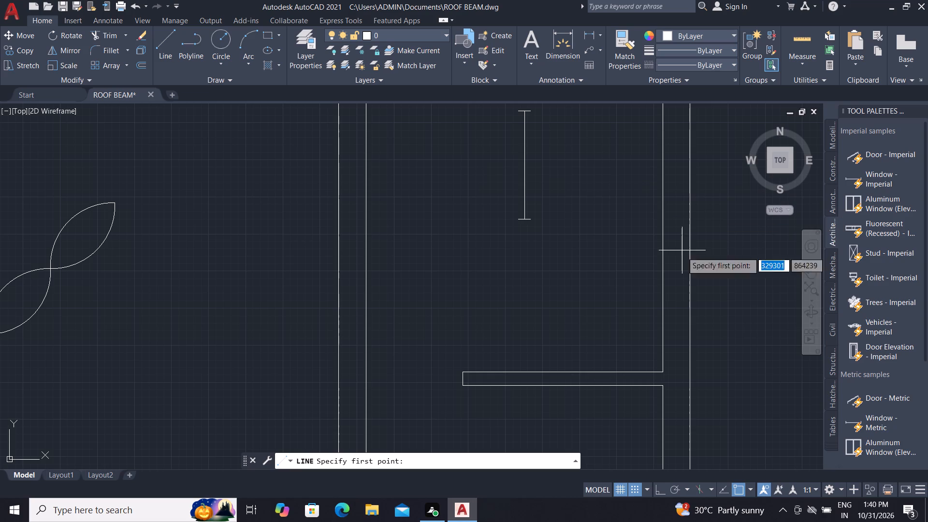
left_click(665, 296)
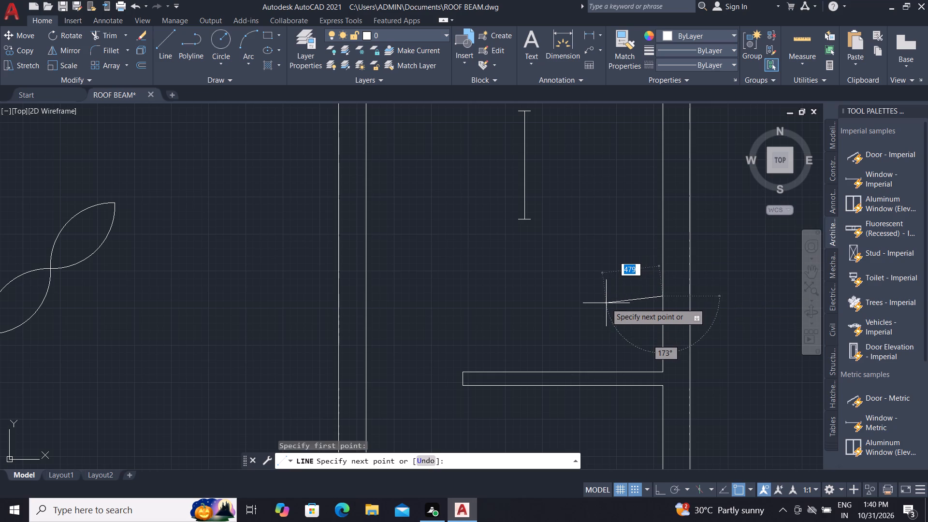
key("F8")
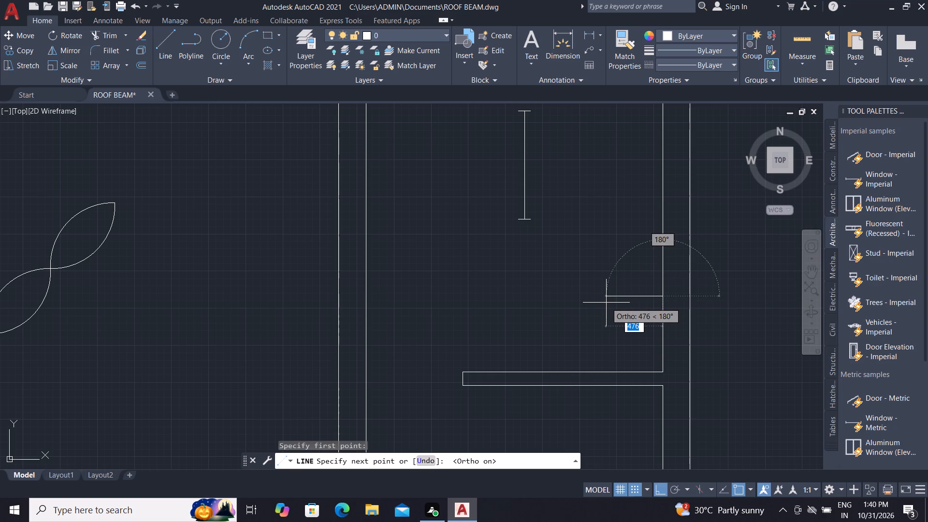
left_click(606, 297)
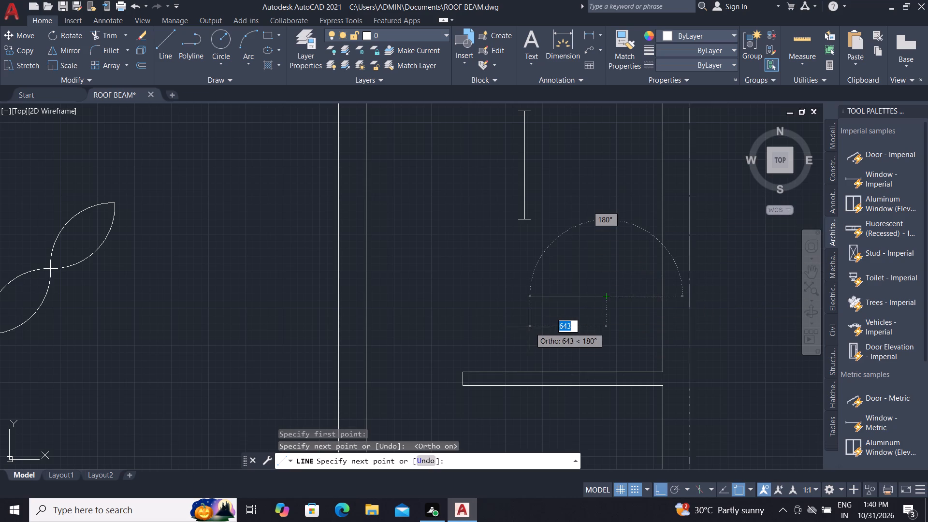
key("Escape")
Draw a circle of about 134 radius centred on the west end of the new stem line.
type("C")
key("space")
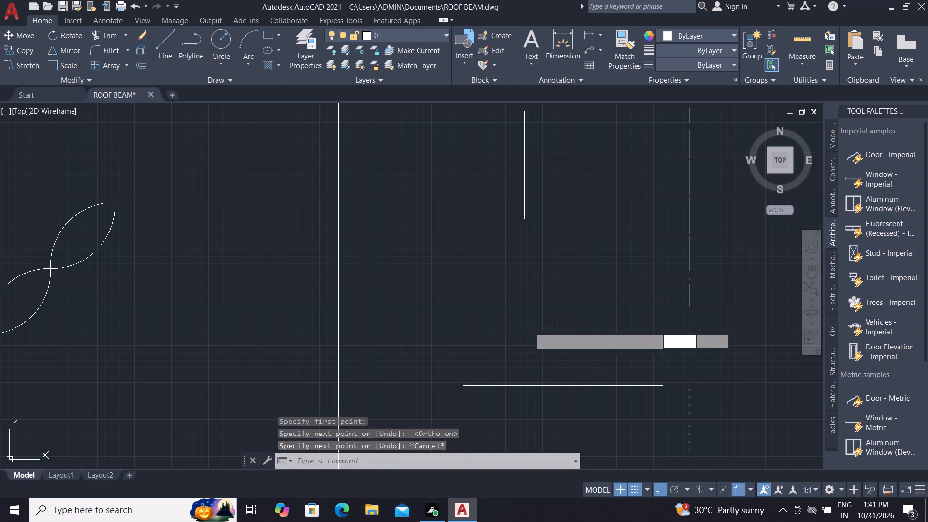
left_click(606, 297)
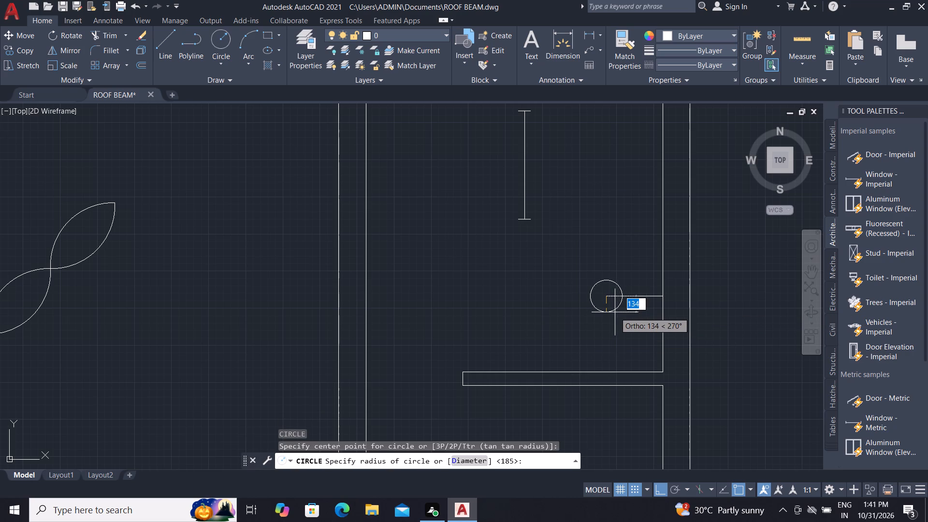
left_click(614, 312)
Move the circle west so its east quadrant meets the west end of the stem line.
left_click(589, 297)
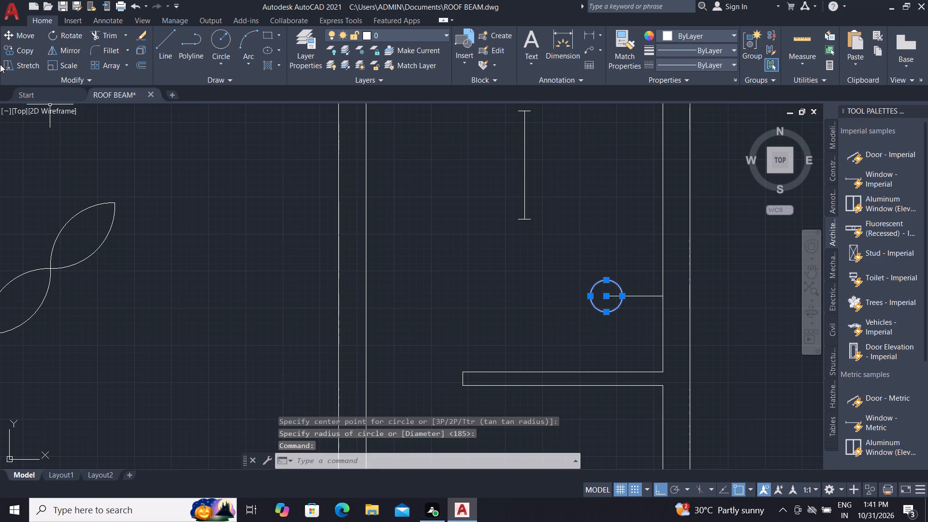
left_click(6, 34)
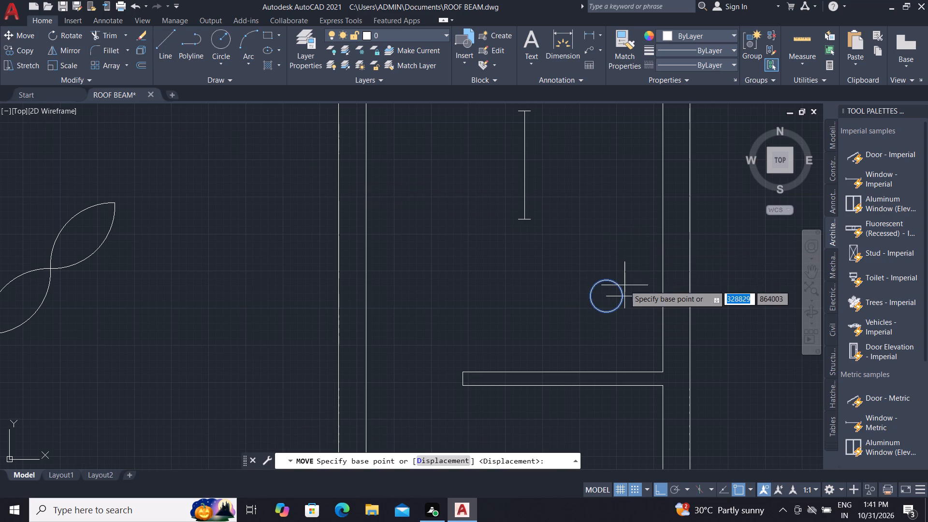
left_click(623, 298)
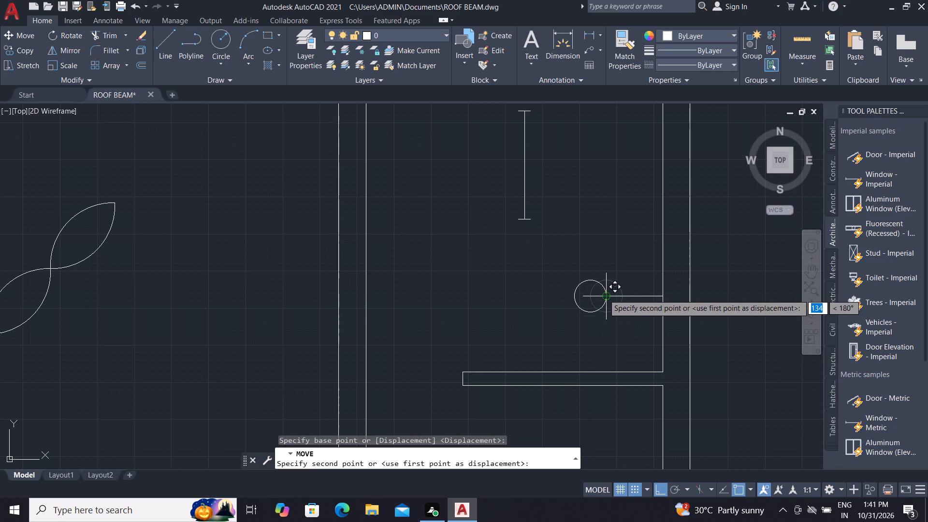
left_click(604, 294)
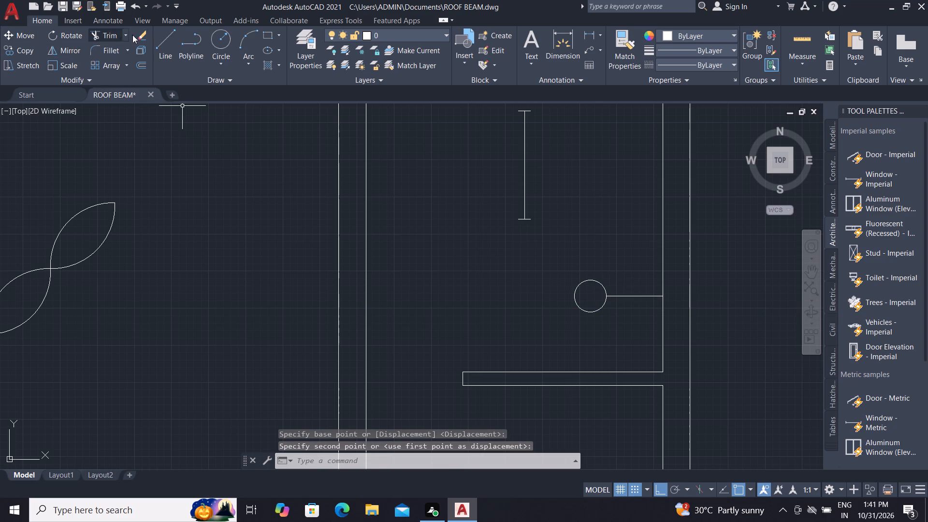
Draw a horizontal line about 220 long westward from the circle's west quadrant.
left_click(166, 38)
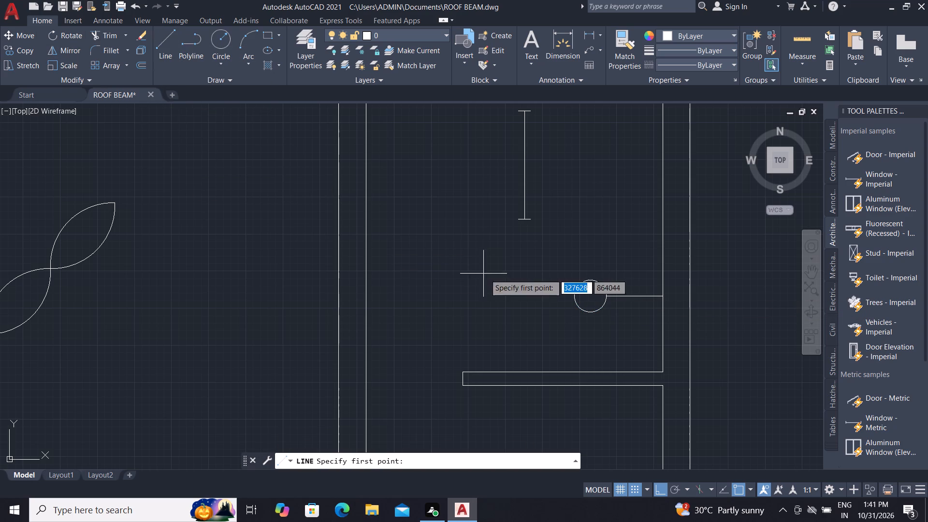
left_click(577, 297)
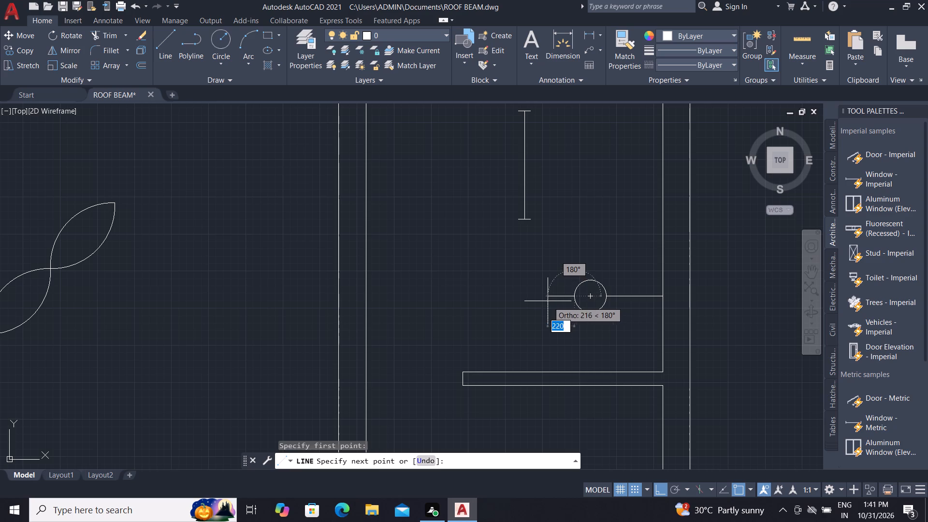
left_click(546, 297)
key("Escape")
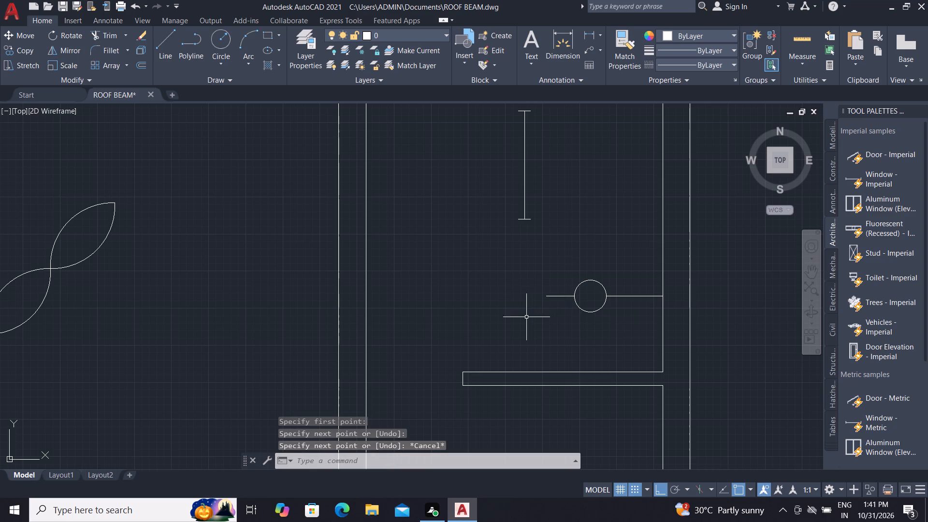
Draw a circle, larger than the existing stem-mounted one, centred on the upper edge of the short partition near its west end.
scroll(214, 118, "down", 1)
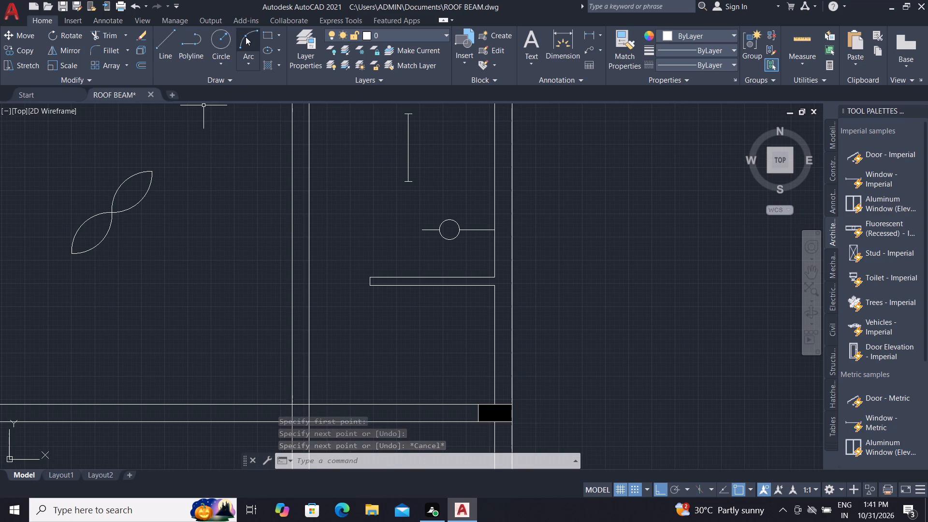
left_click(245, 34)
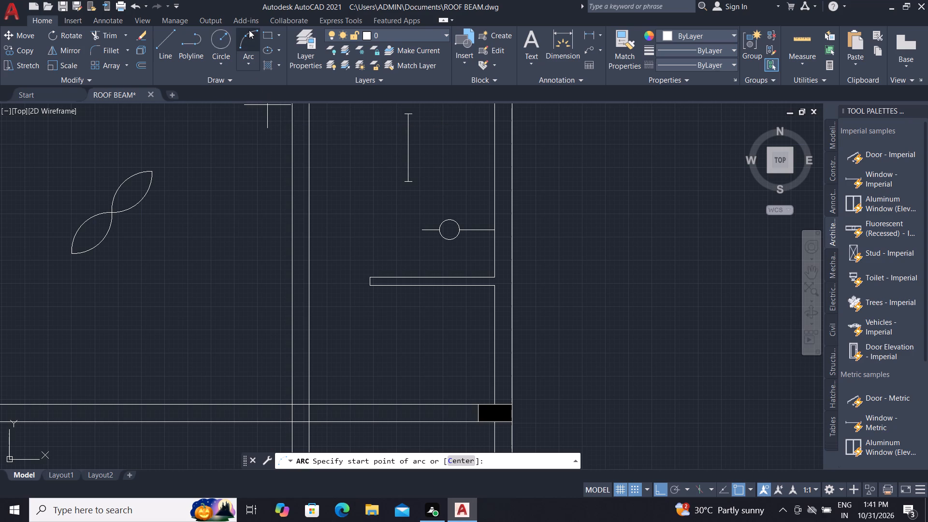
left_click(220, 37)
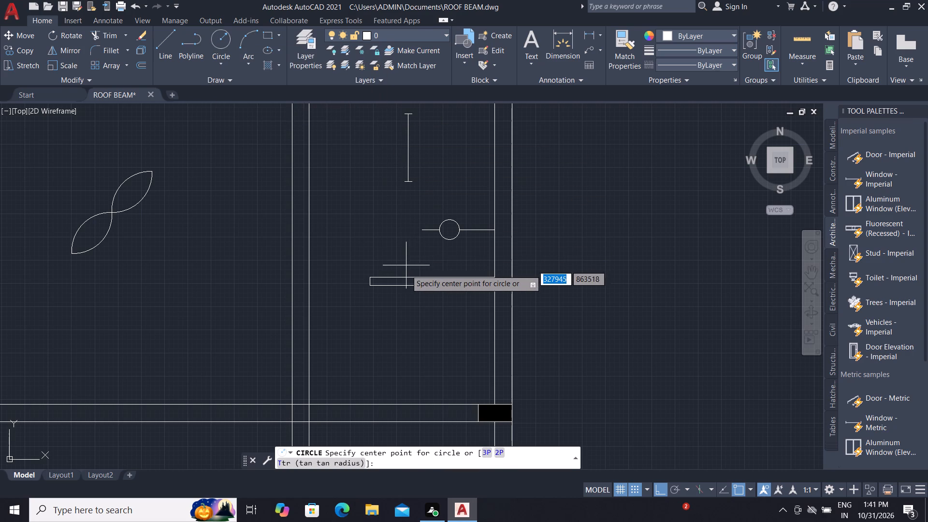
left_click(407, 278)
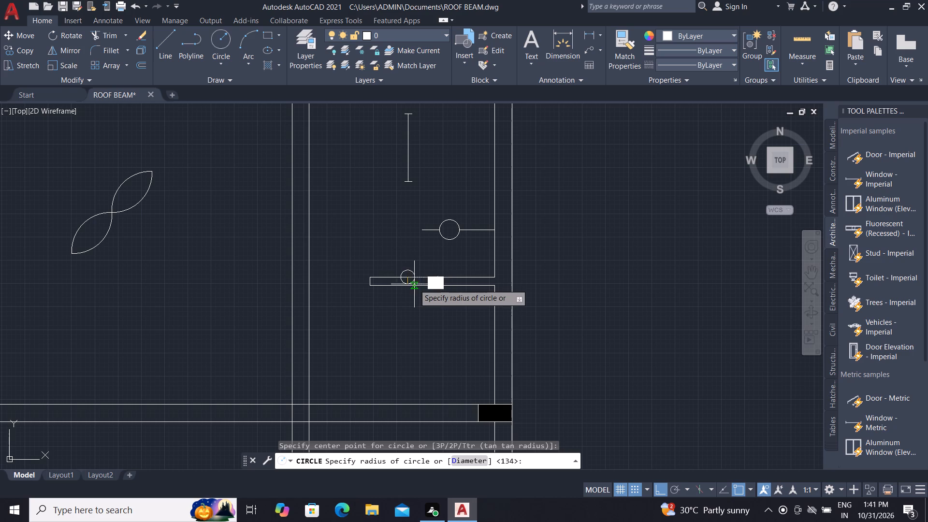
left_click(422, 291)
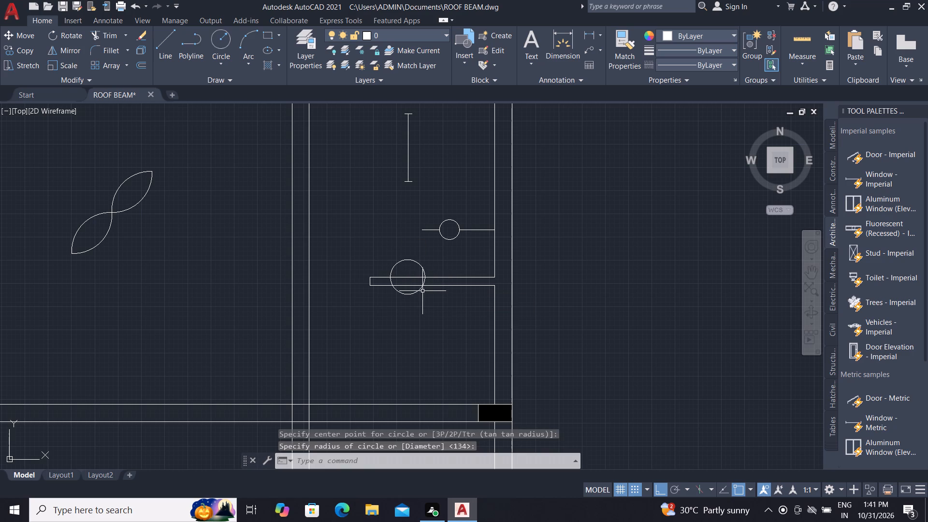
Trim away the circle's parts inside and below the partition, leaving a semicircle on the partition's upper edge.
left_click(94, 31)
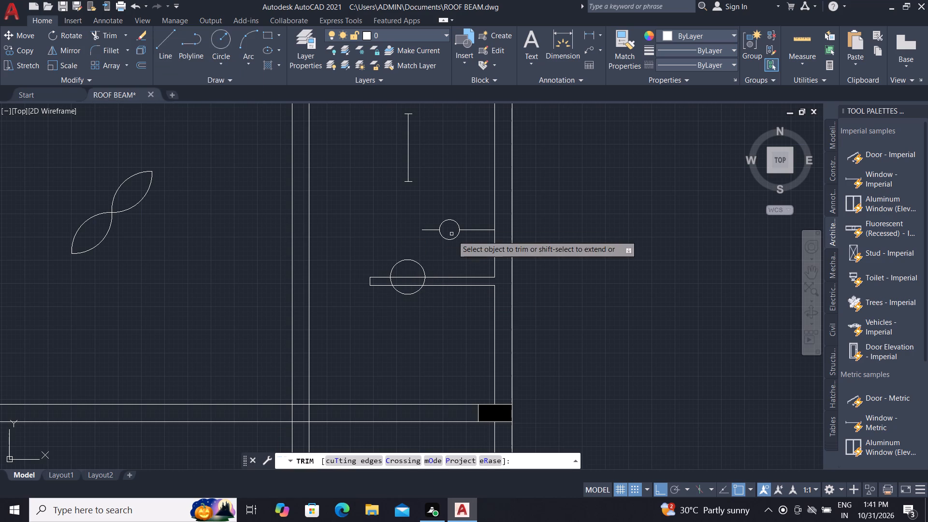
scroll(405, 307, "up", 3)
left_click(297, 201)
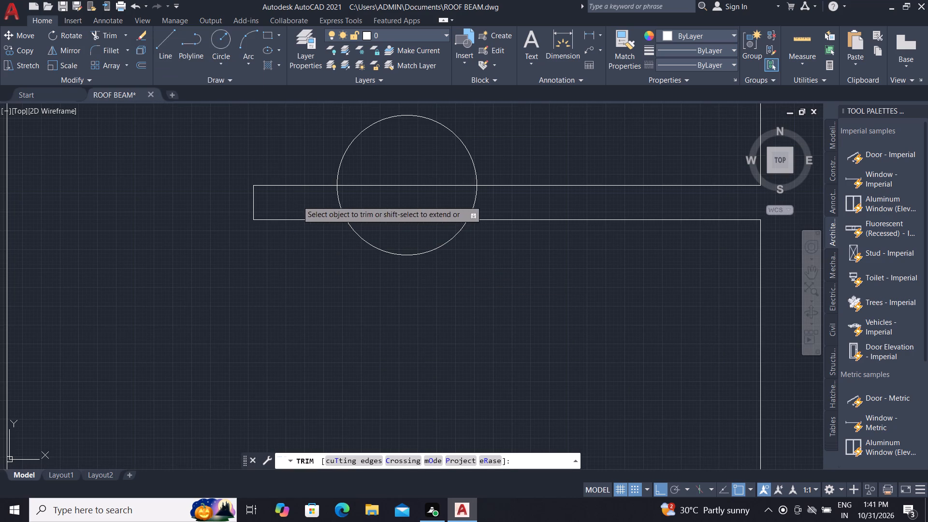
left_click(485, 201)
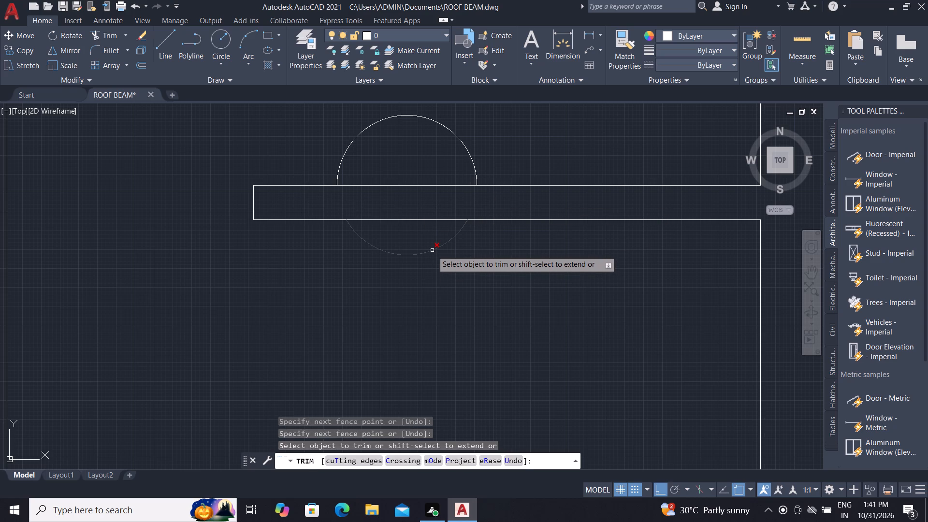
left_click(432, 250)
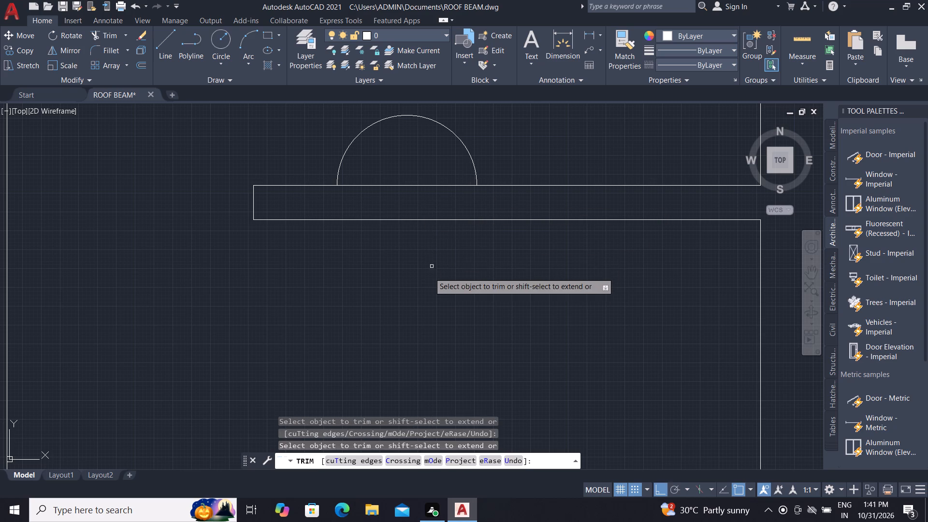
scroll(427, 287, "down", 2)
key("Escape")
key("Escape")
key("Escape")
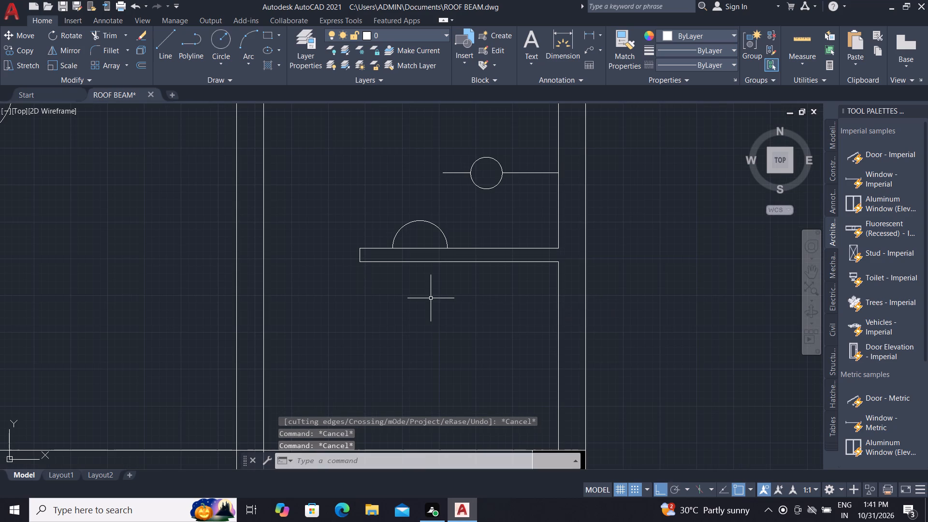
Draw a vertical line 250 long upward from the top of the semicircle.
type("L")
key("space")
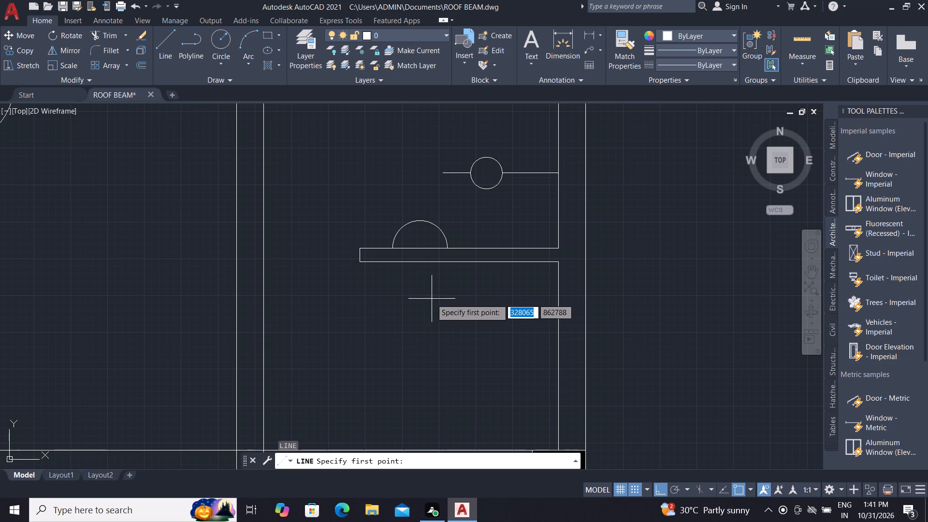
left_click(422, 221)
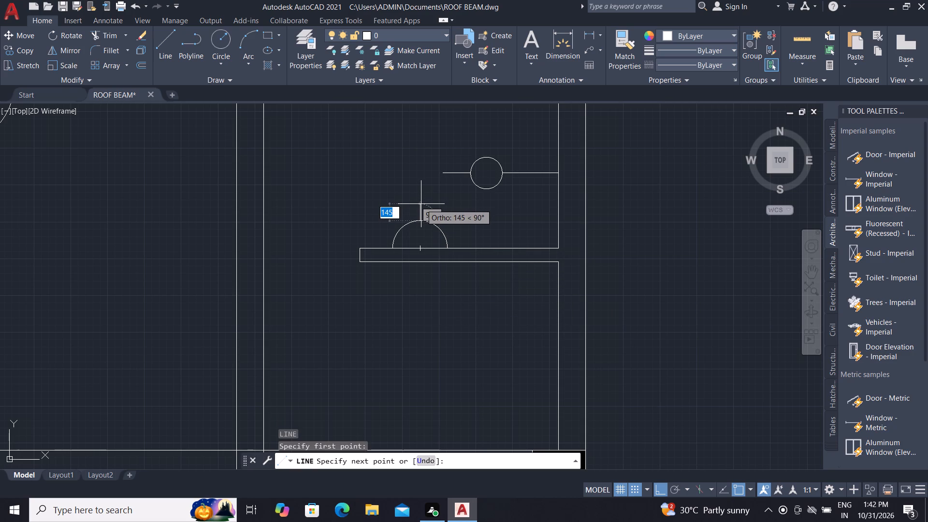
type("250")
key("space")
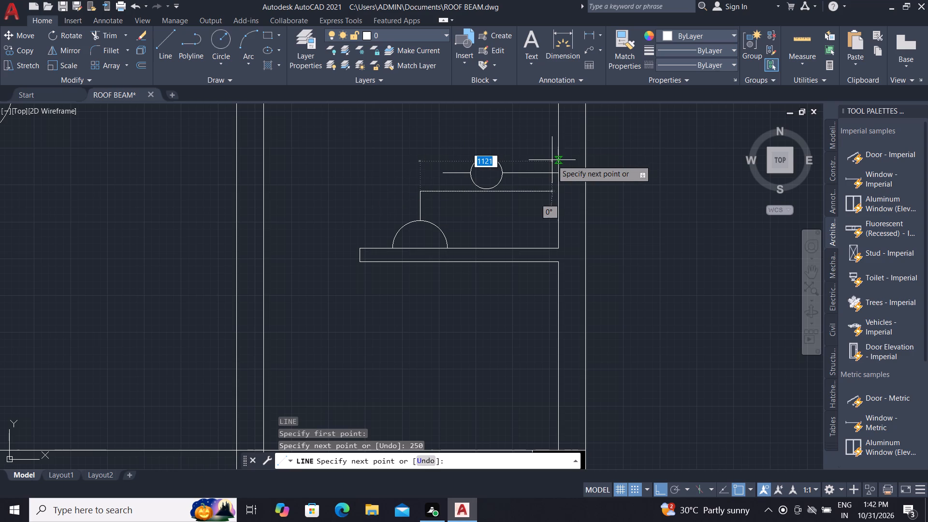
key("Escape")
With Ortho off, draw a 250 long ray outward to the northeast from the semicircle's east side, at about 47°.
type("L")
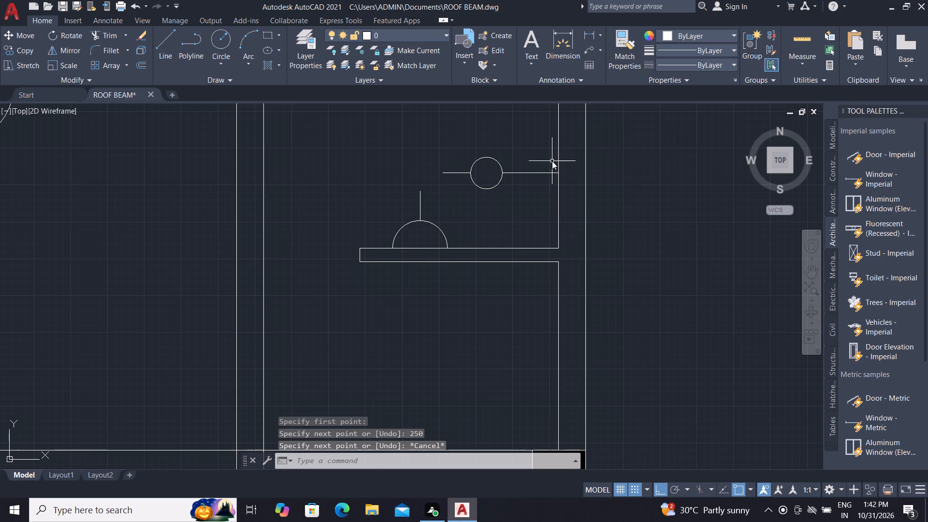
key("space")
key("F8")
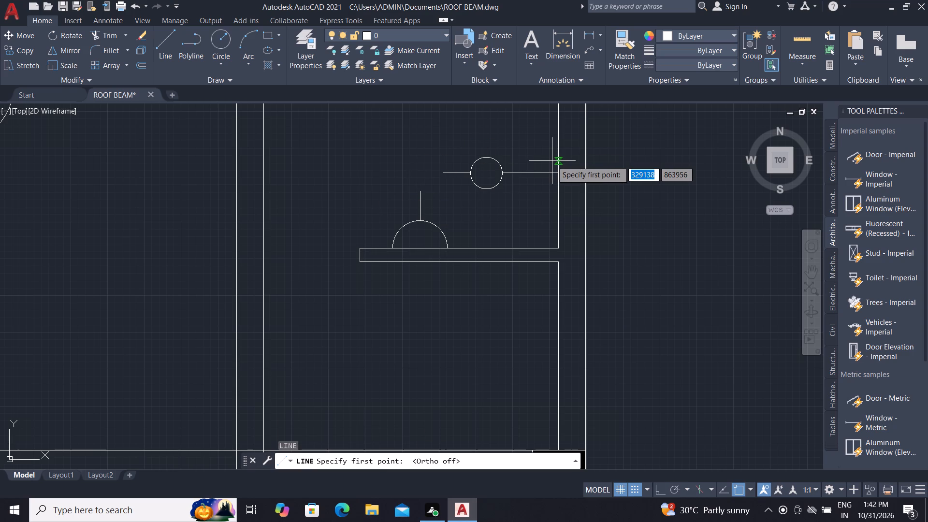
left_click(441, 228)
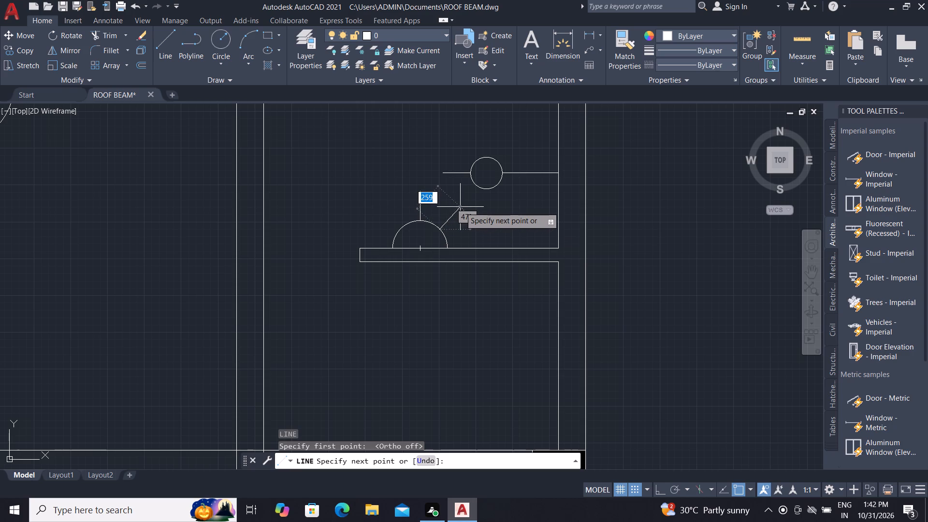
type("250")
key("space")
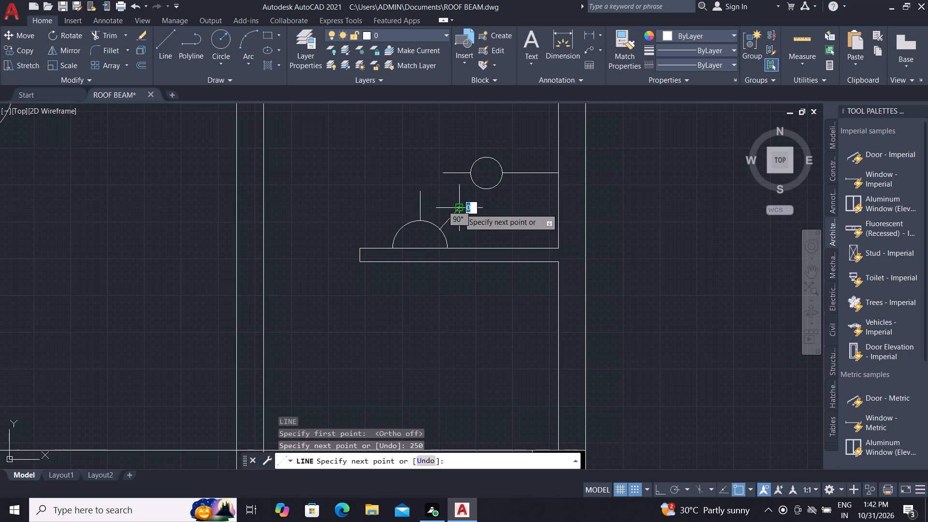
key("Escape")
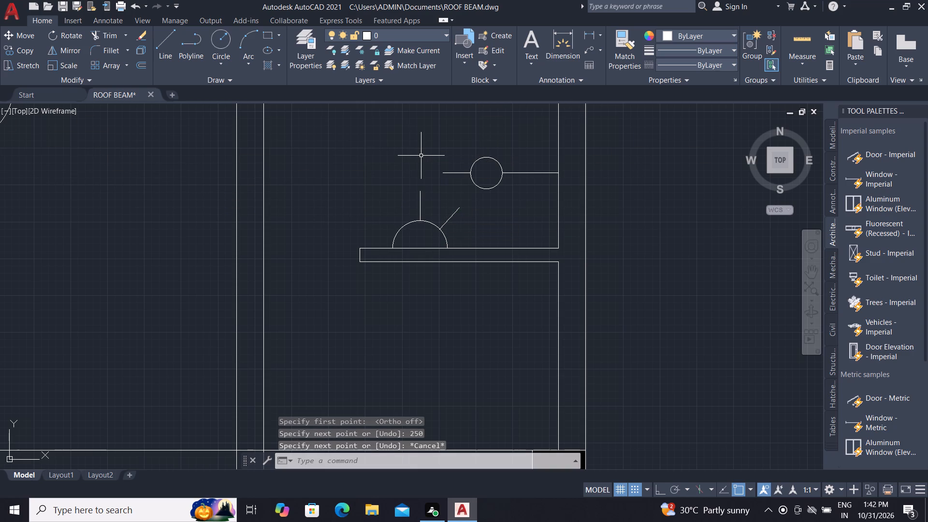
Draw a 250 long ray outward to the northwest from the semicircle's west side, at about 140°.
type("L")
key("space")
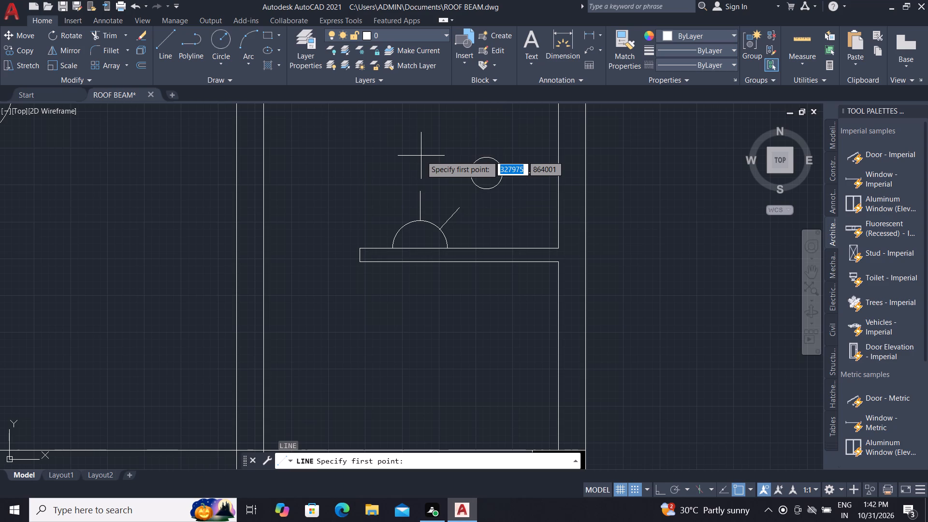
left_click(398, 232)
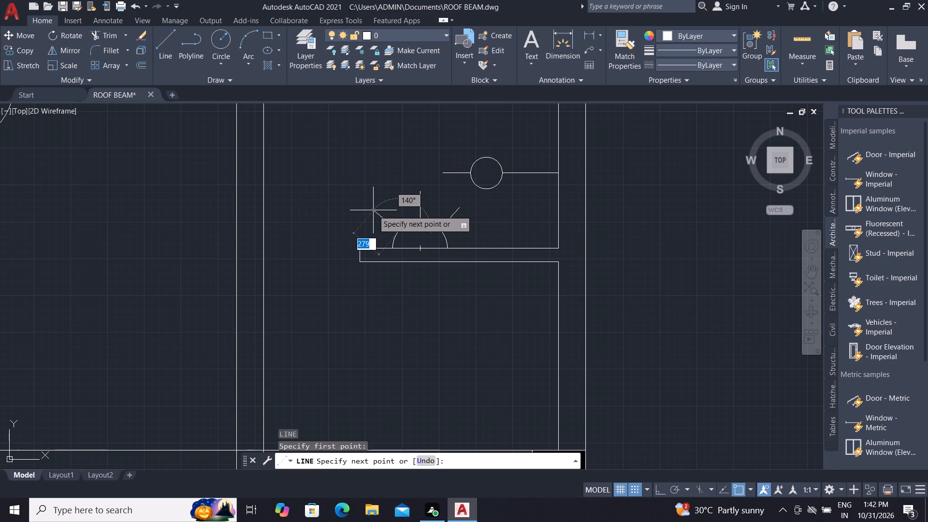
type("250")
key("space")
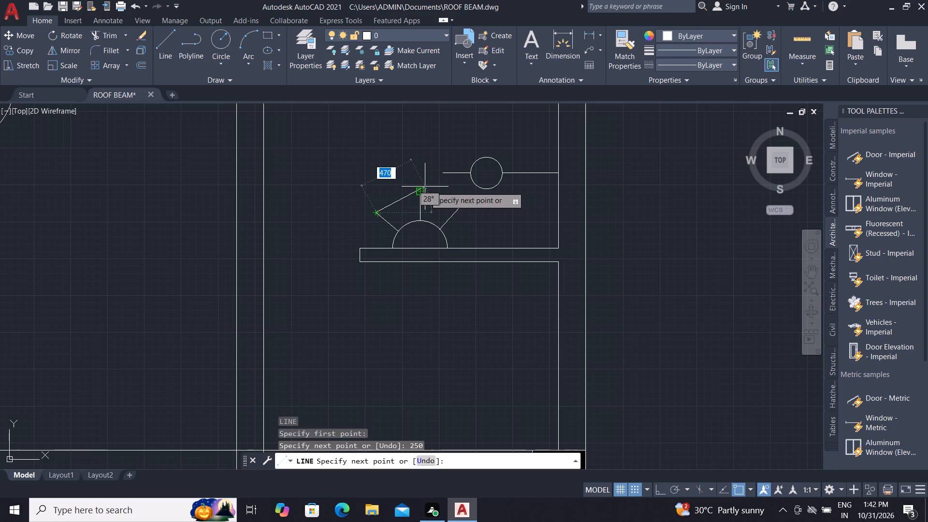
key("Escape")
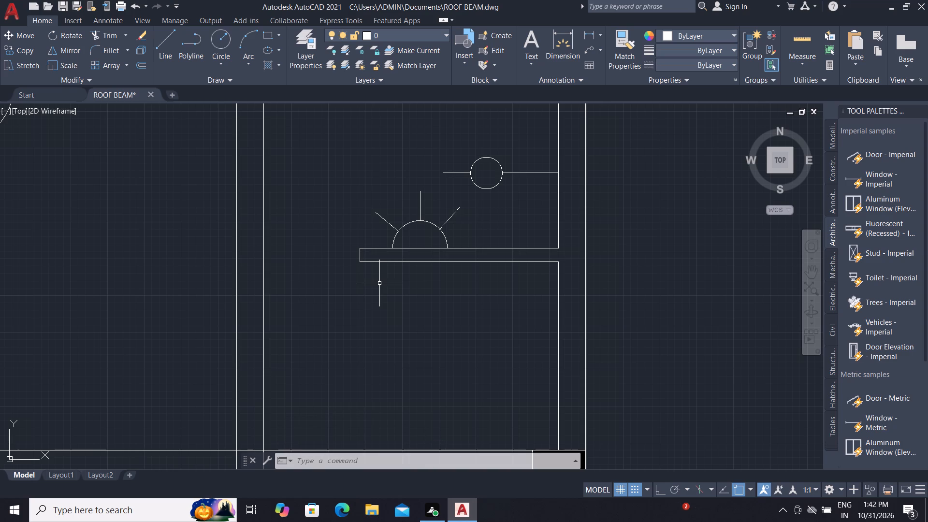
Draw a vertical line about 1600 long from the short partition's lower edge down to the upper edge of the south beam.
scroll(511, 268, "down", 1)
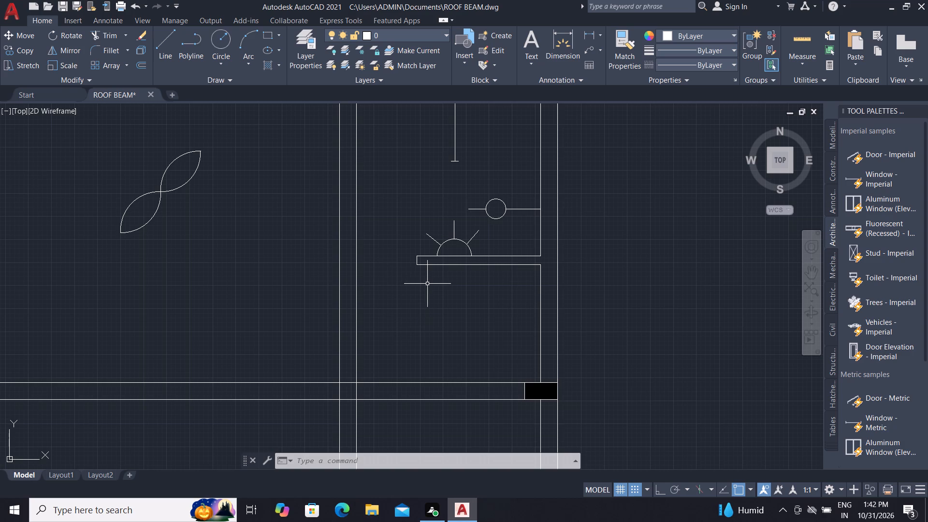
middle_click_drag(427, 284, 380, 219)
scroll(377, 222, "down", 1)
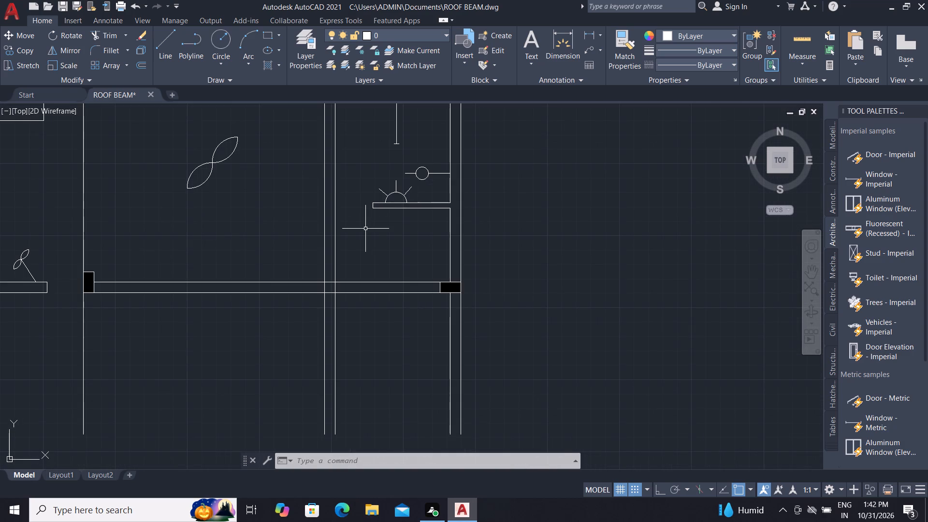
scroll(382, 275, "down", 1)
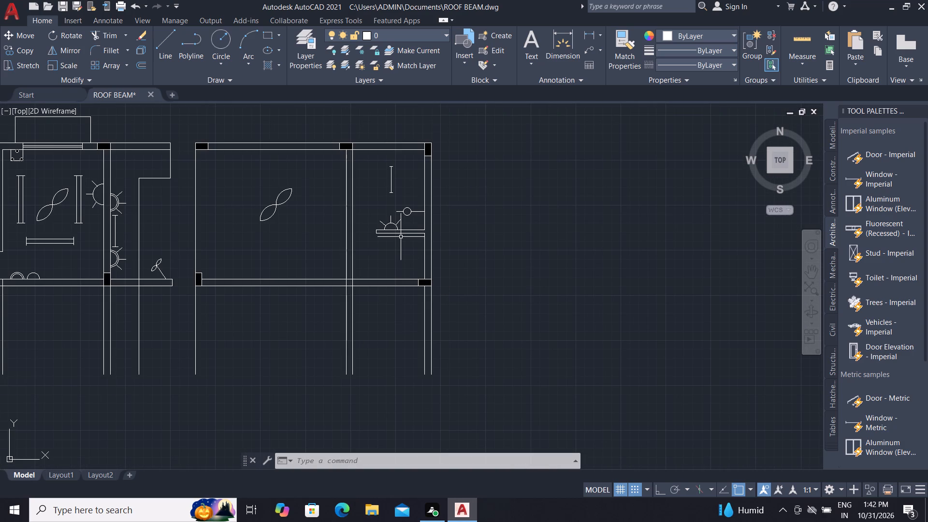
scroll(398, 238, "up", 1)
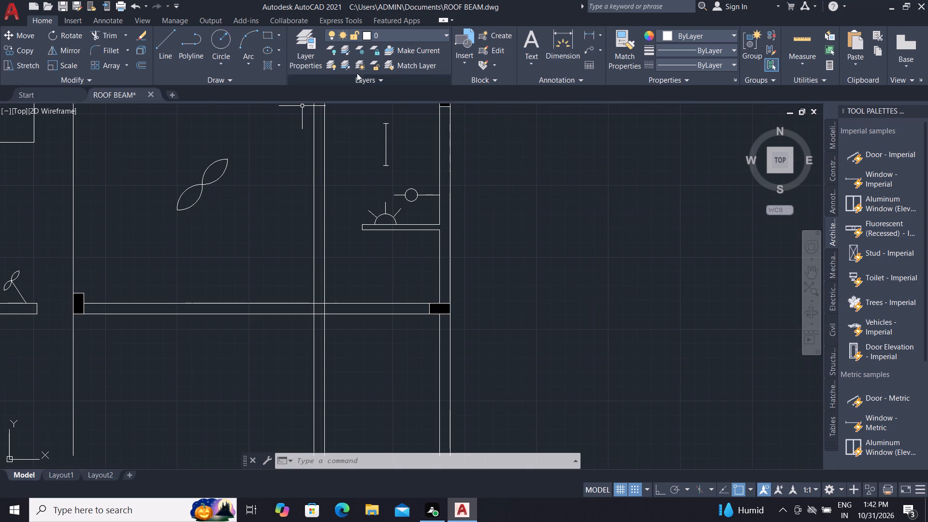
left_click(162, 40)
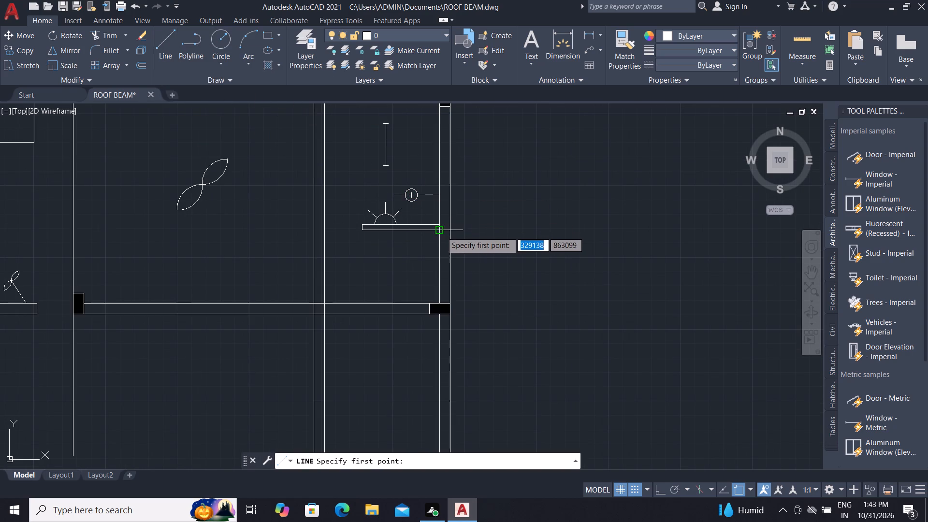
left_click(409, 228)
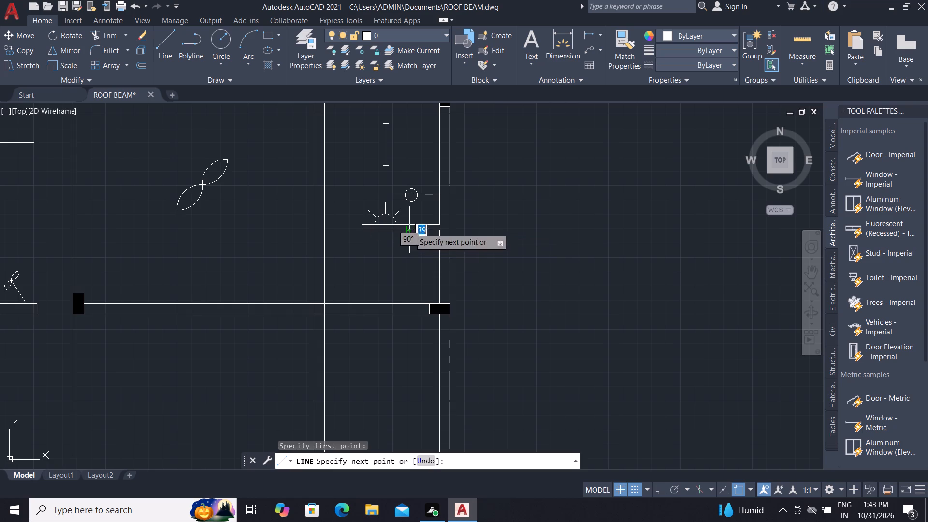
left_click(412, 305)
key("Escape")
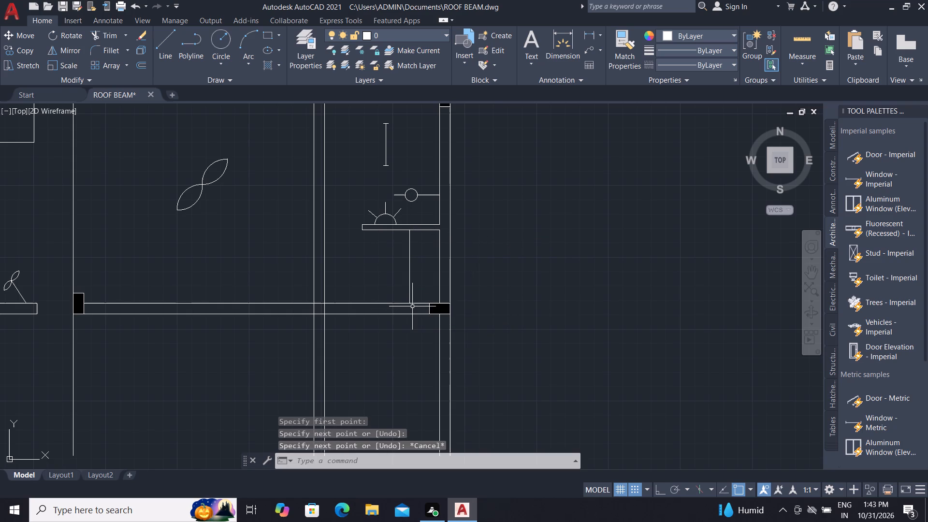
Draw a diagonal line about 1726 long from the vertical line's top end to the corner where the east wall meets the south beam.
type("L")
key("space")
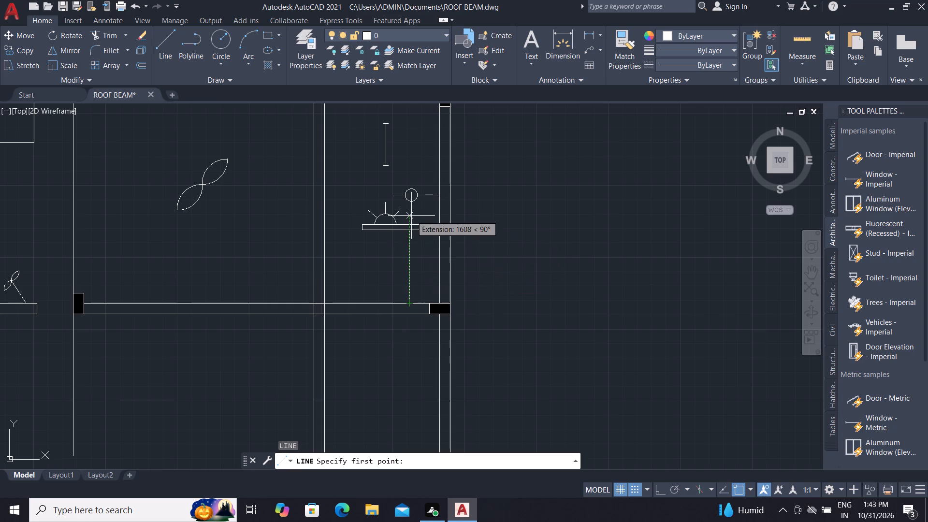
left_click(411, 232)
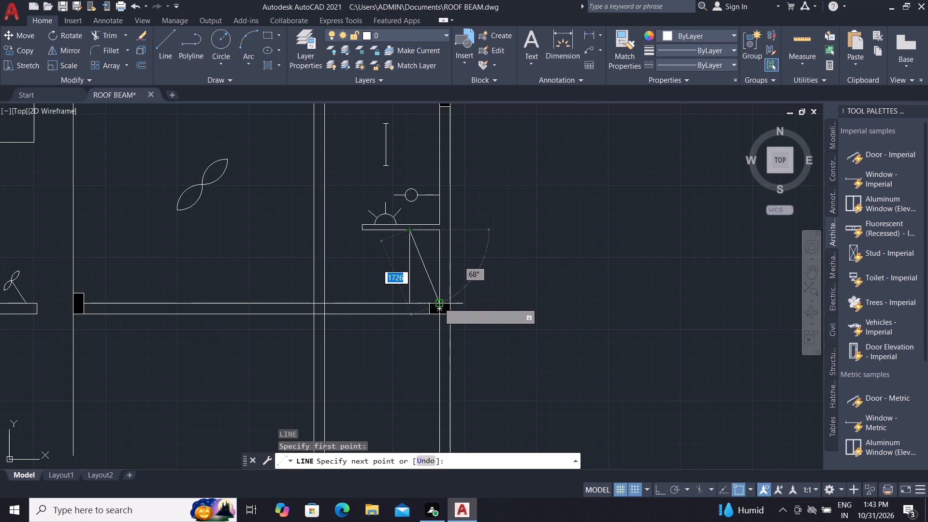
left_click(439, 303)
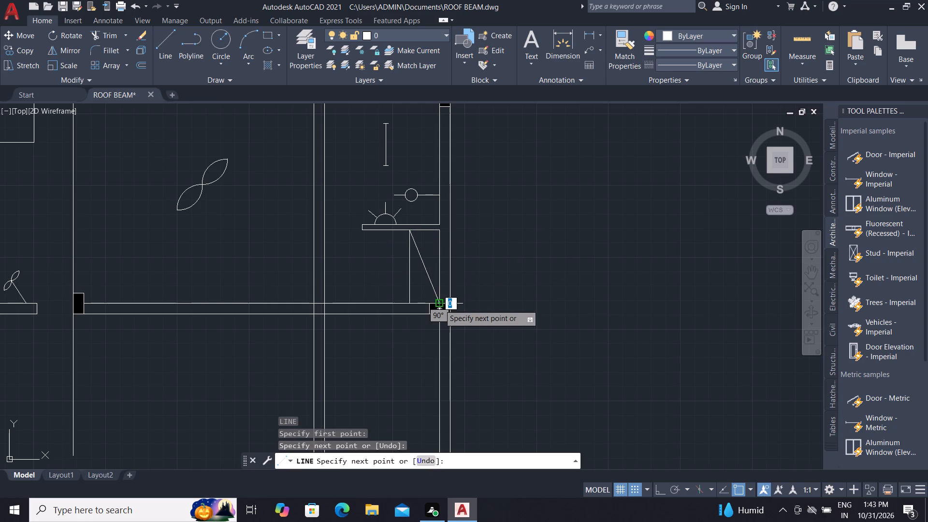
key("Escape")
With Ortho on, draw a line about 371 long west from the east wall's inner face below the short partition, continuing 100 upward.
type("L")
key("space")
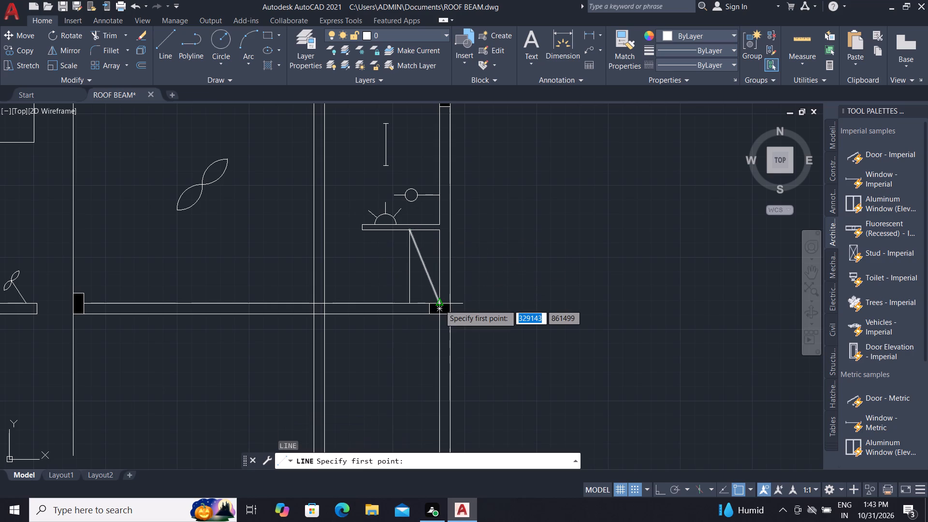
left_click(438, 241)
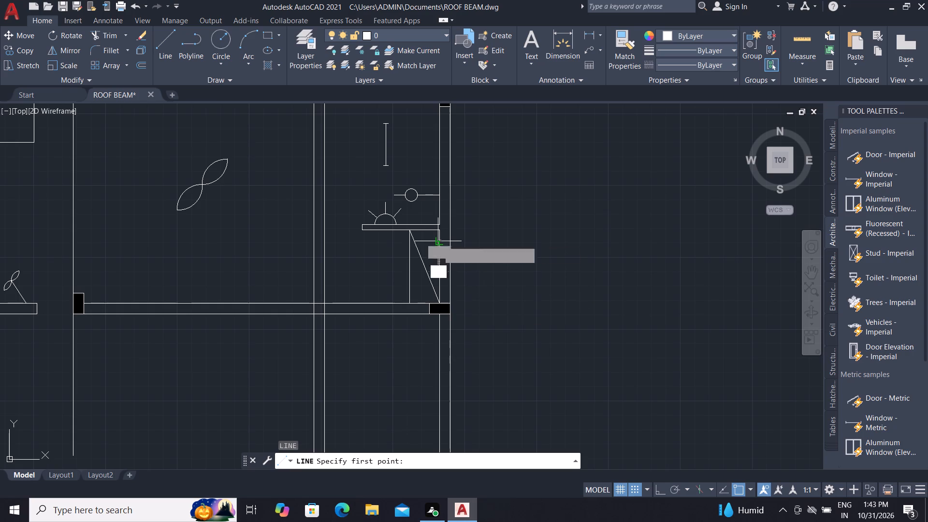
scroll(424, 244, "up", 3)
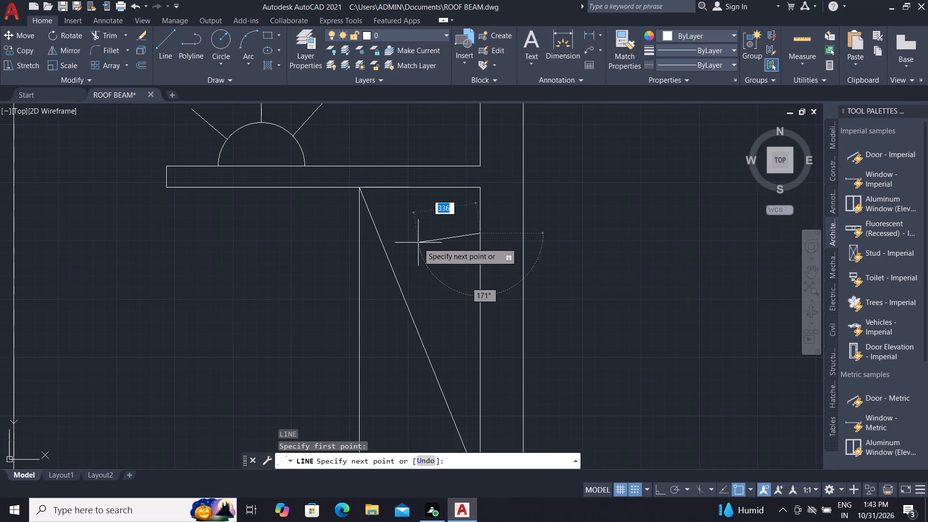
key("F8")
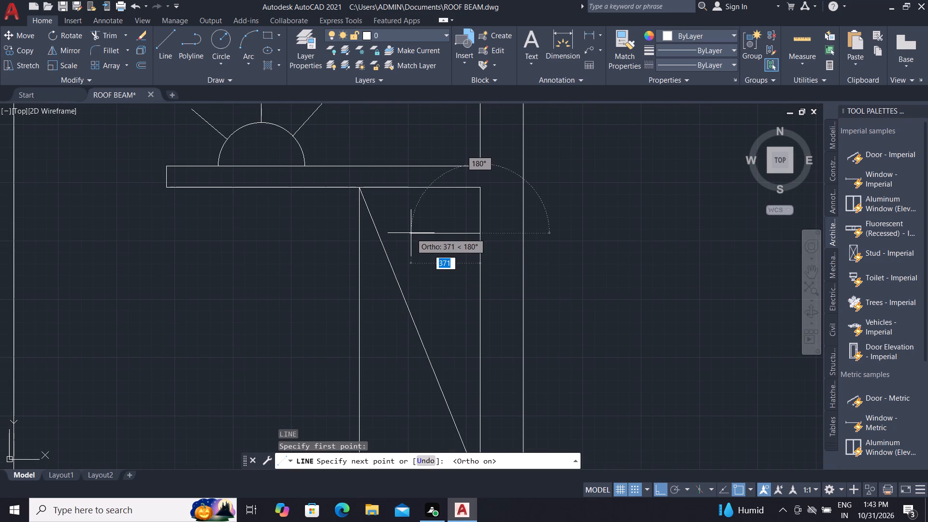
left_click(411, 233)
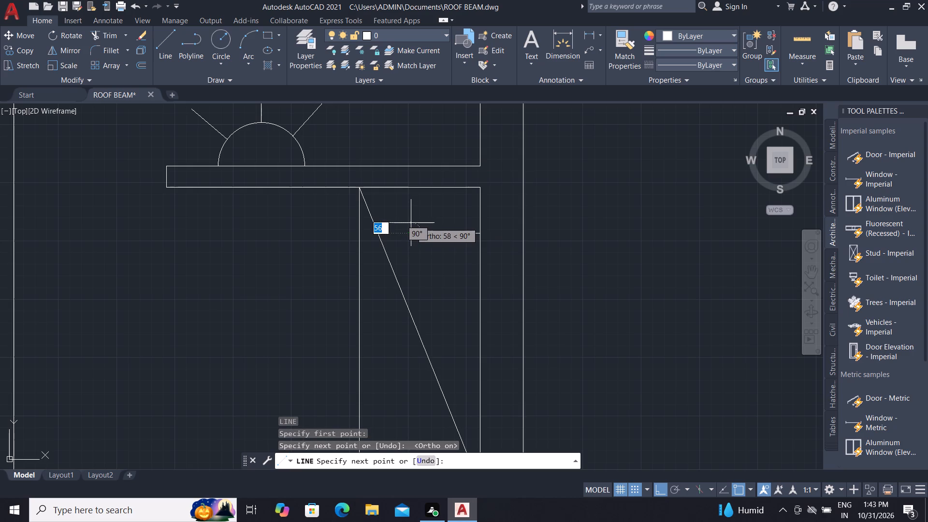
type("100")
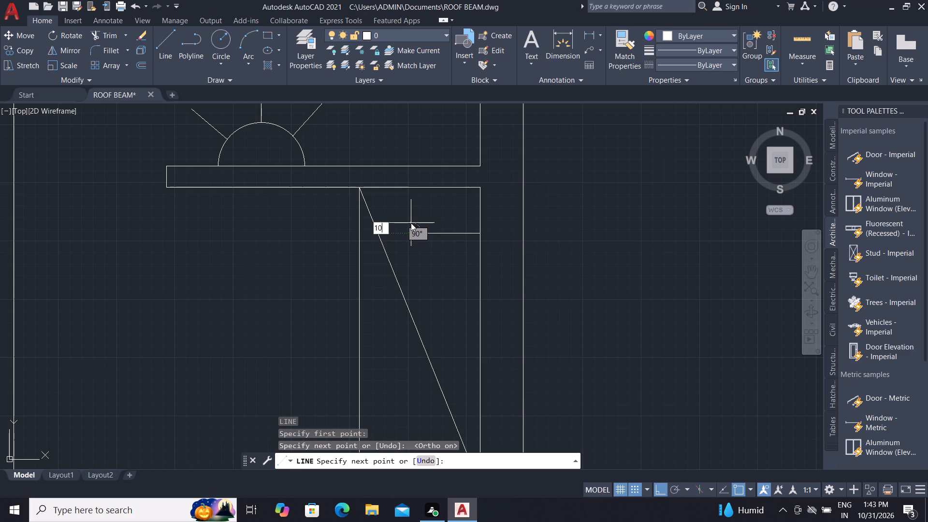
key("space")
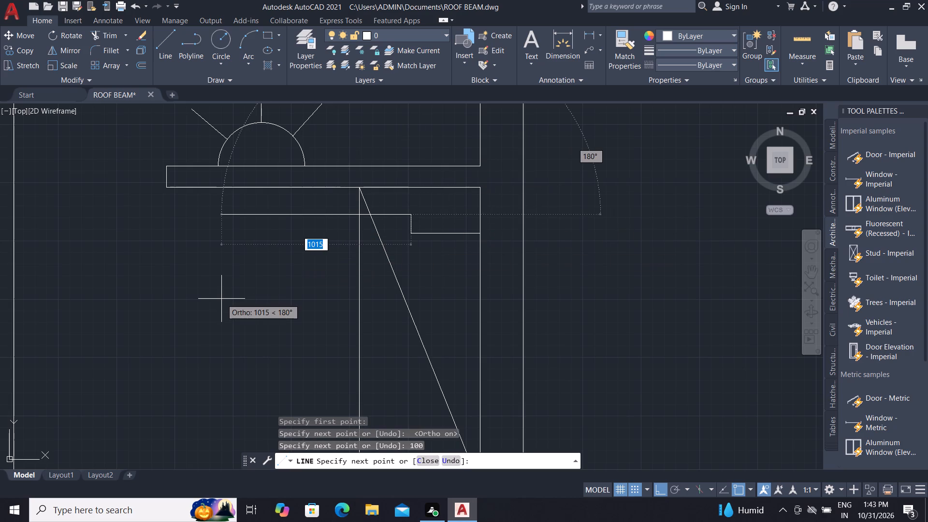
key("Escape")
Extend the horizontal line west from the corner with two consecutive collinear segments, 10 and 90 long.
type("L")
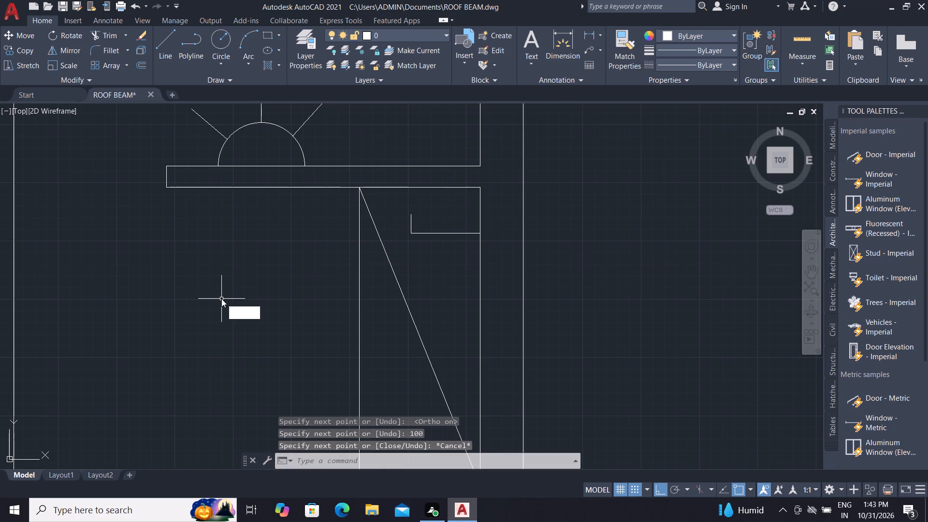
key("space")
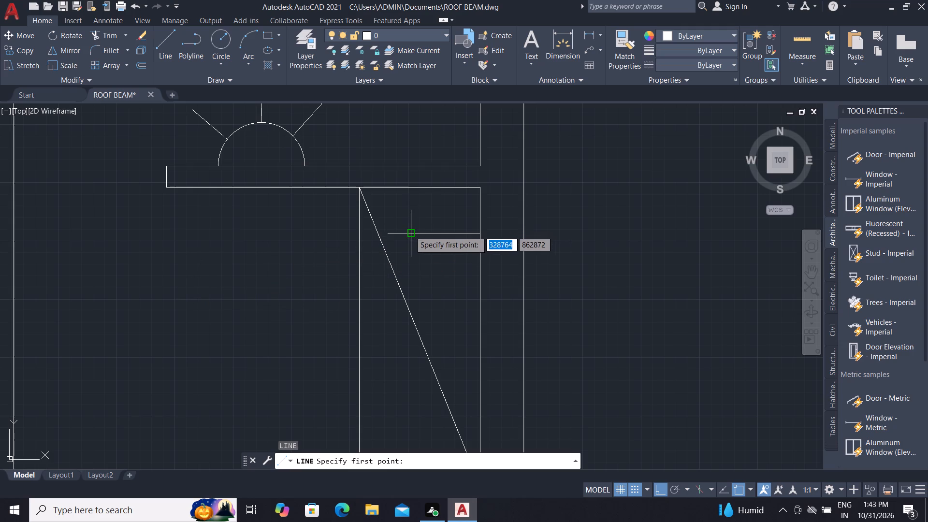
left_click(410, 231)
key("1")
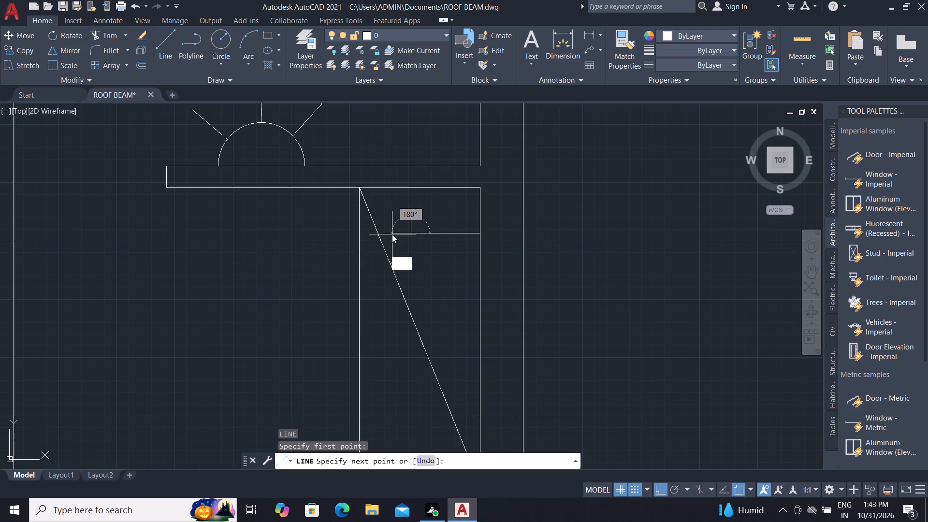
type("0")
key("space")
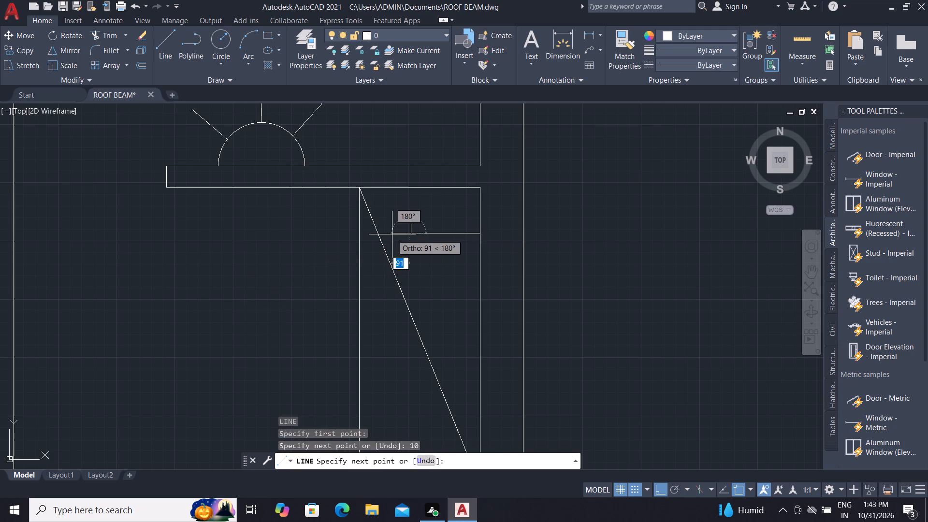
key("BackSpace")
scroll(424, 223, "up", 2)
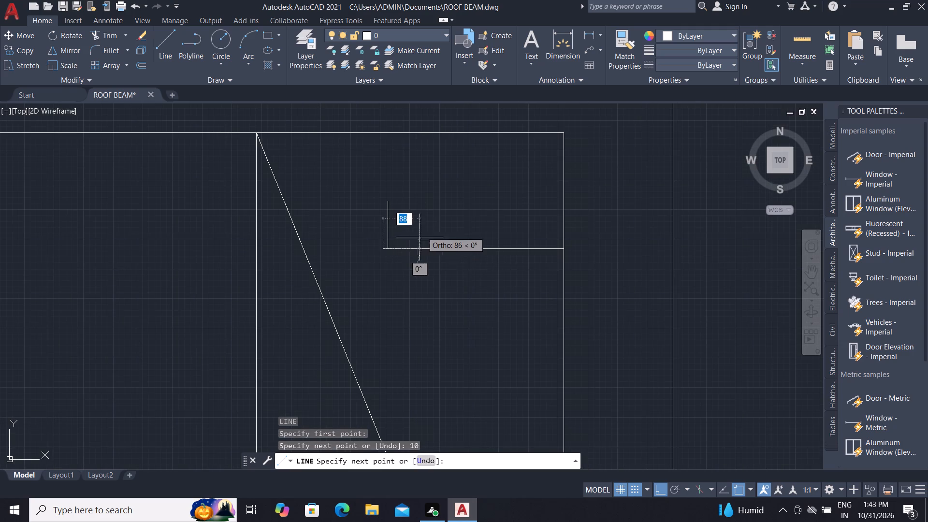
scroll(395, 253, "up", 2)
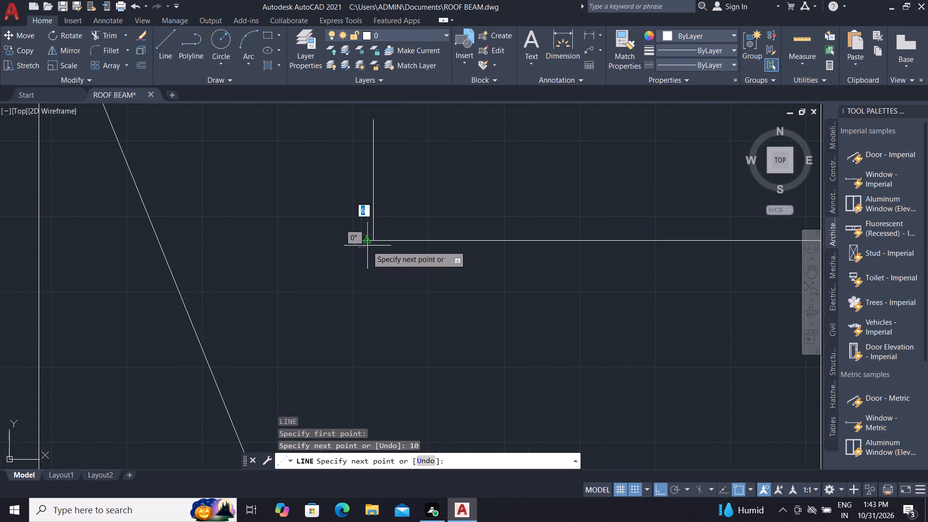
type("90")
key("space")
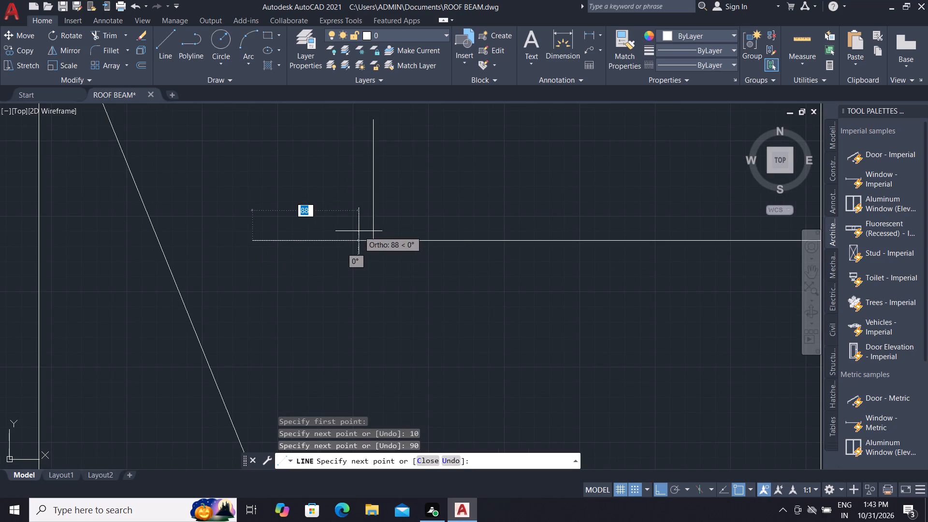
key("Escape")
Complete the triangular arrowhead: draw 100 down from the corner, across to the extension's west tip, and up to the vertical line's top end.
type("L")
key("space")
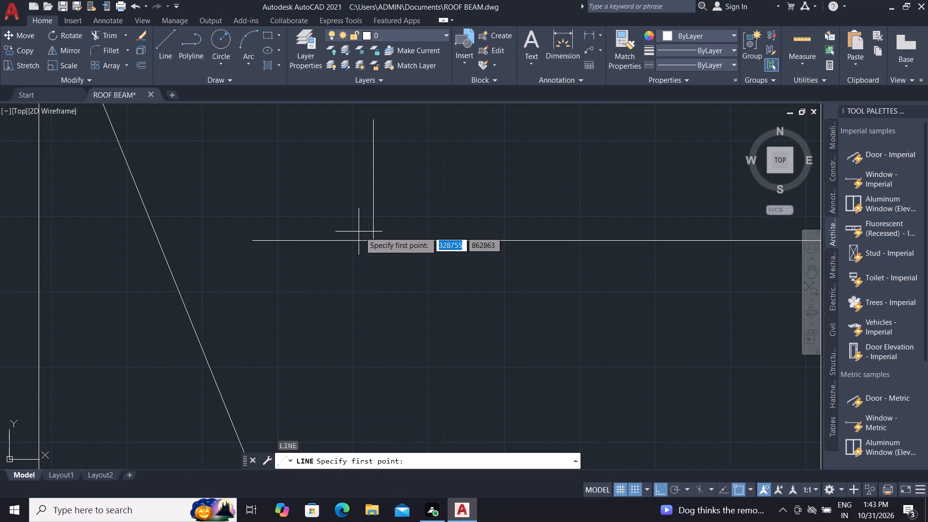
left_click(373, 242)
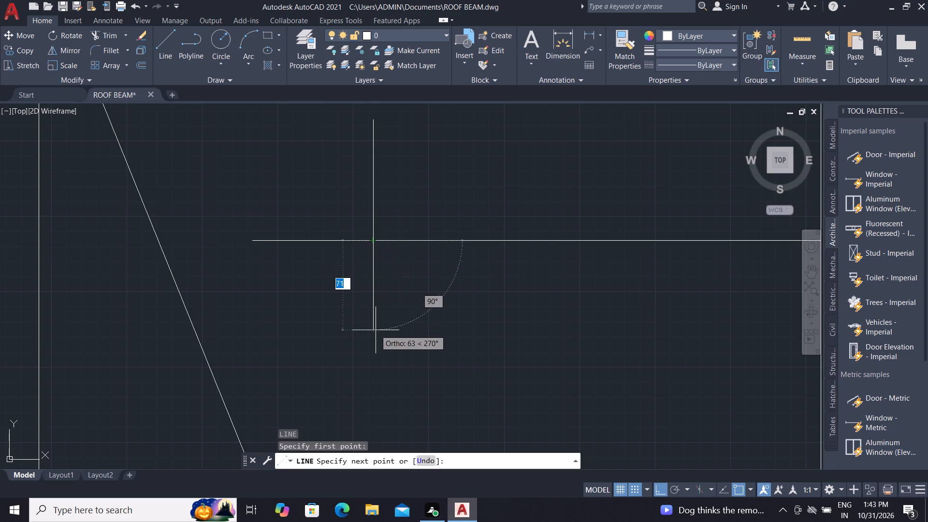
type("100")
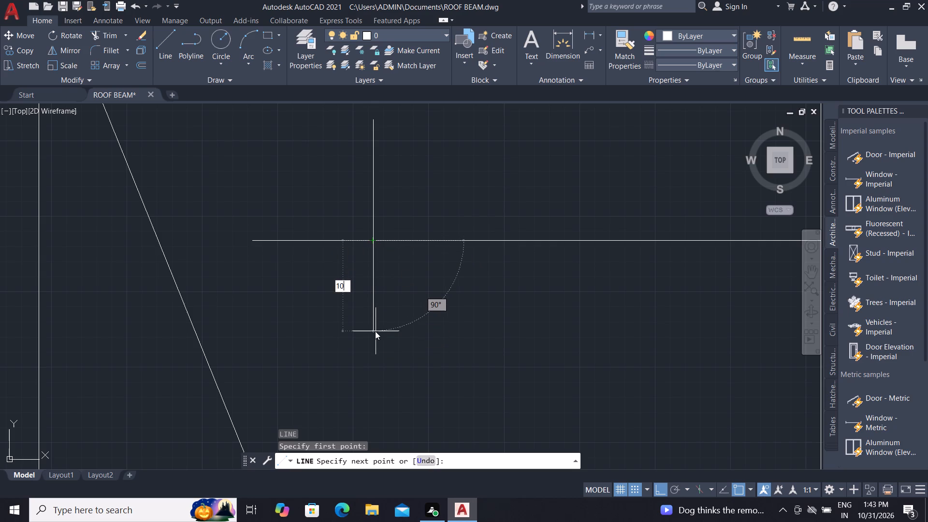
key("space")
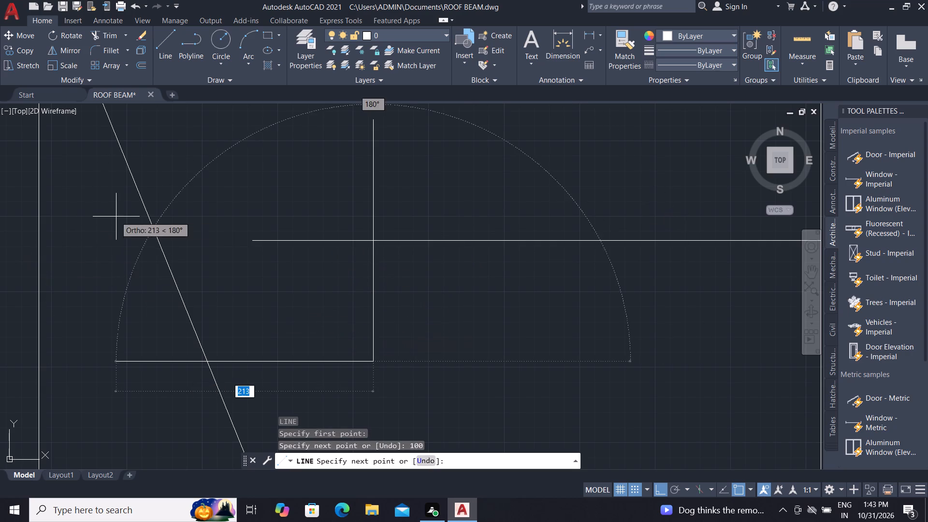
left_click(252, 239)
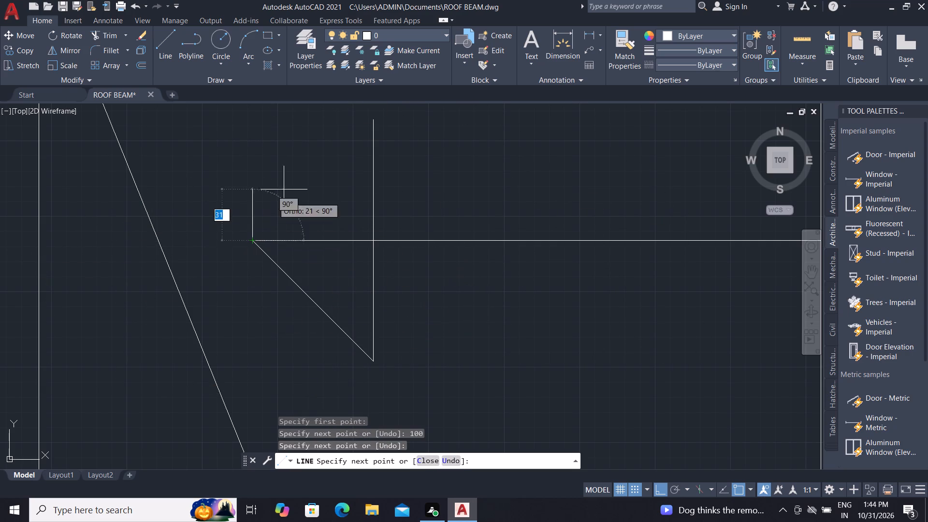
left_click(377, 117)
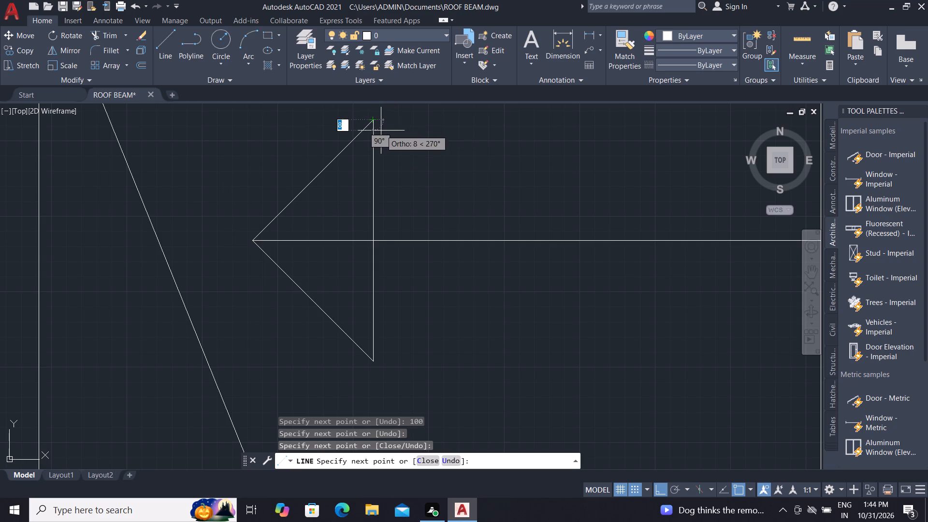
key("Escape")
Trim away the horizontal line segments inside the triangular arrowhead, leaving only the stem to the east wall.
type("TR")
key("space")
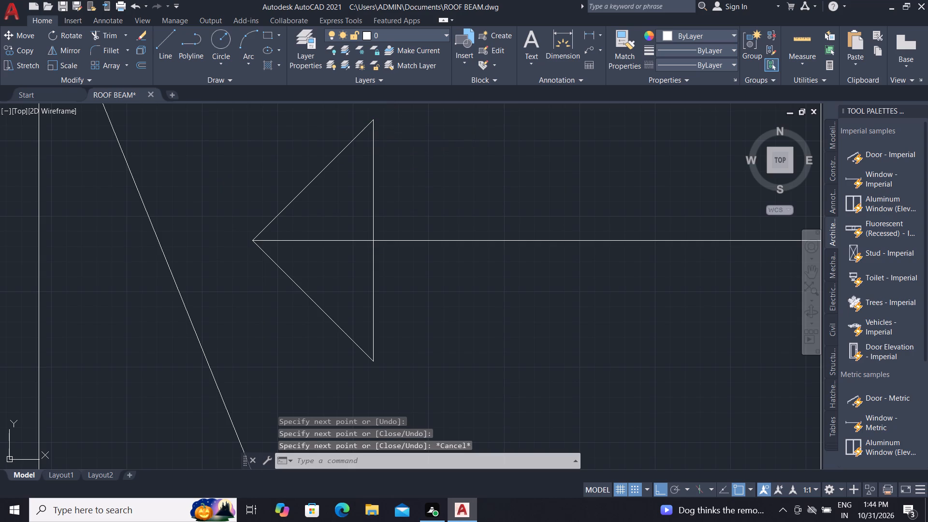
left_click(340, 221)
left_click(317, 257)
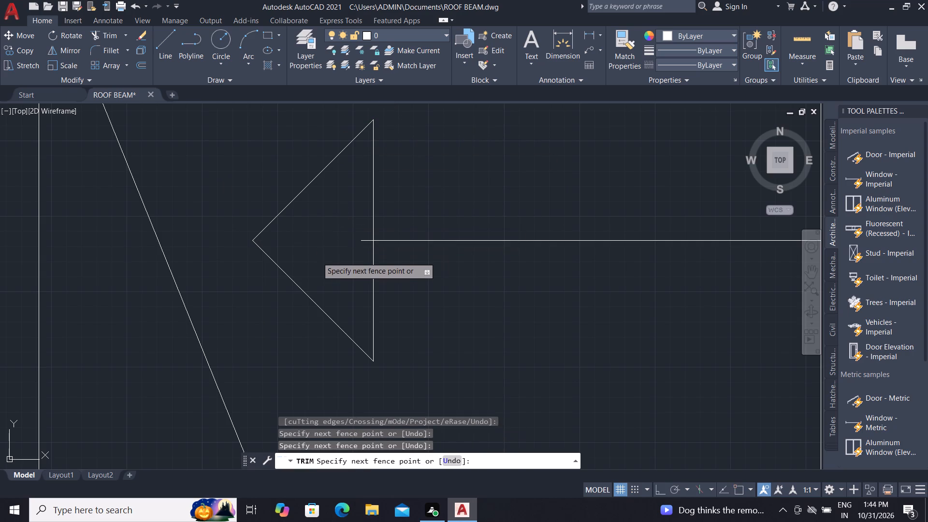
left_click(365, 240)
scroll(333, 249, "down", 3)
key("Escape")
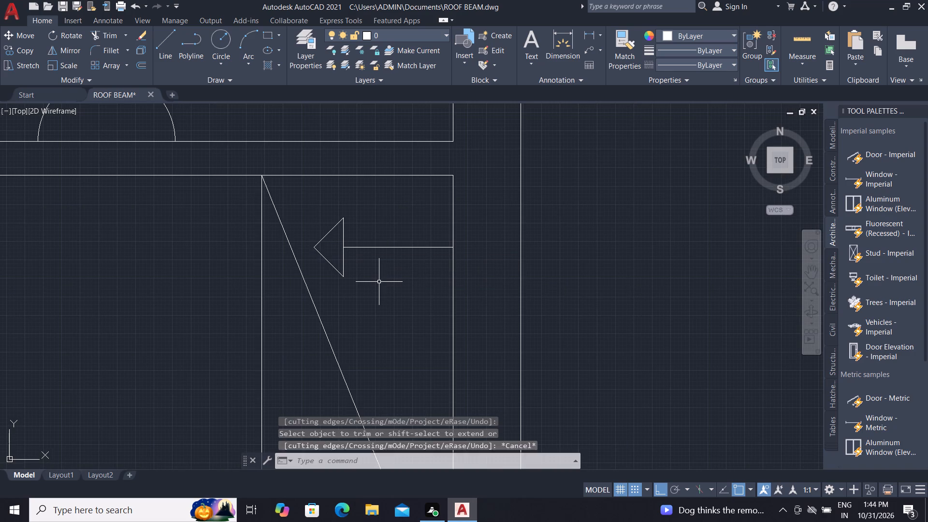
key("Escape")
key("Escape")
key("Escape")
key("Escape")
key("Escape")
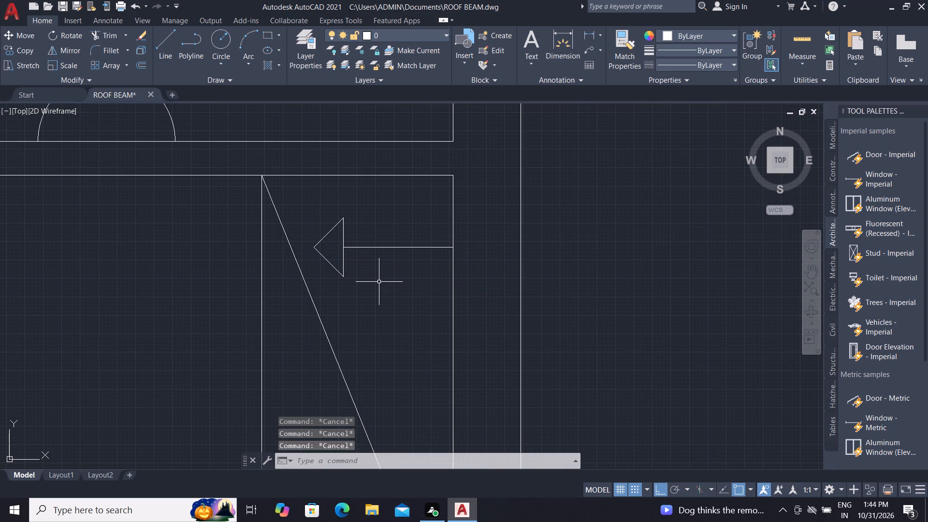
Draw a 230 long horizontal line across the vertical wall west of the short partition, joining its two faces above the south beam.
scroll(381, 264, "down", 1)
scroll(378, 306, "down", 2)
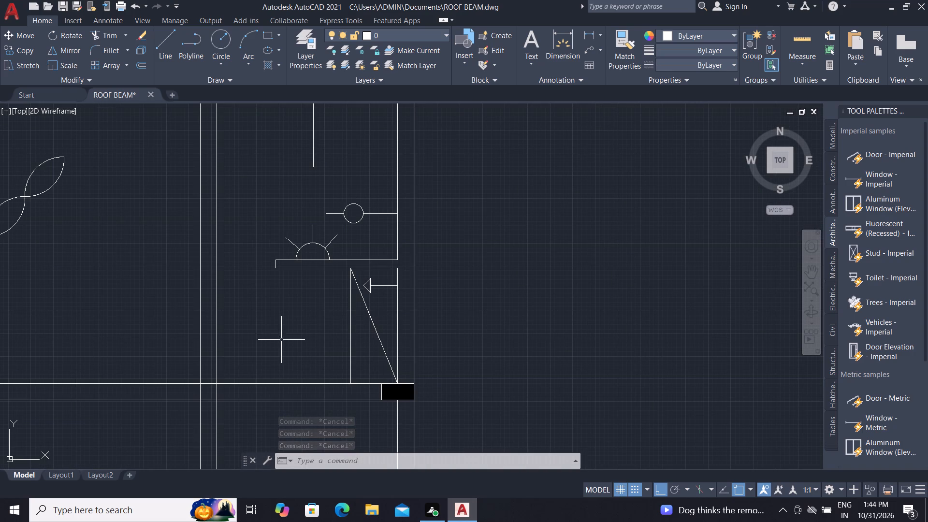
middle_click_drag(259, 348, 377, 277)
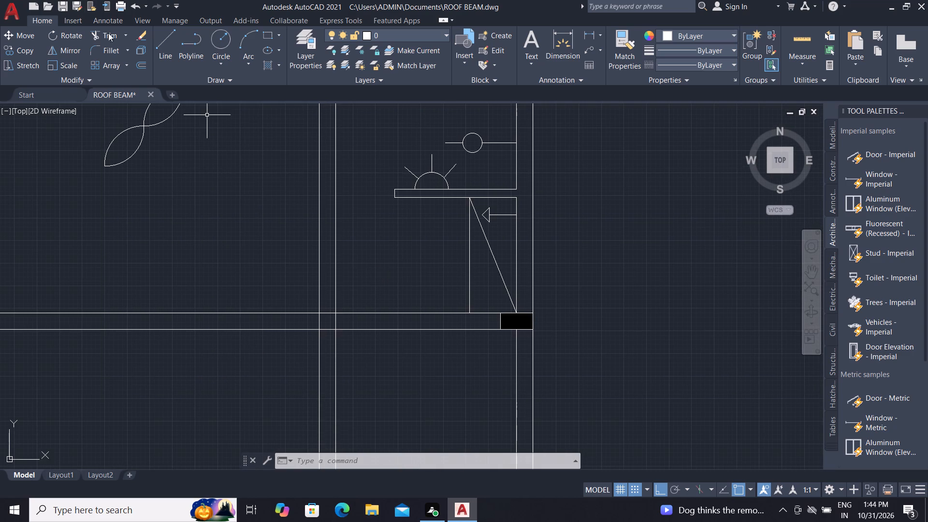
left_click(166, 36)
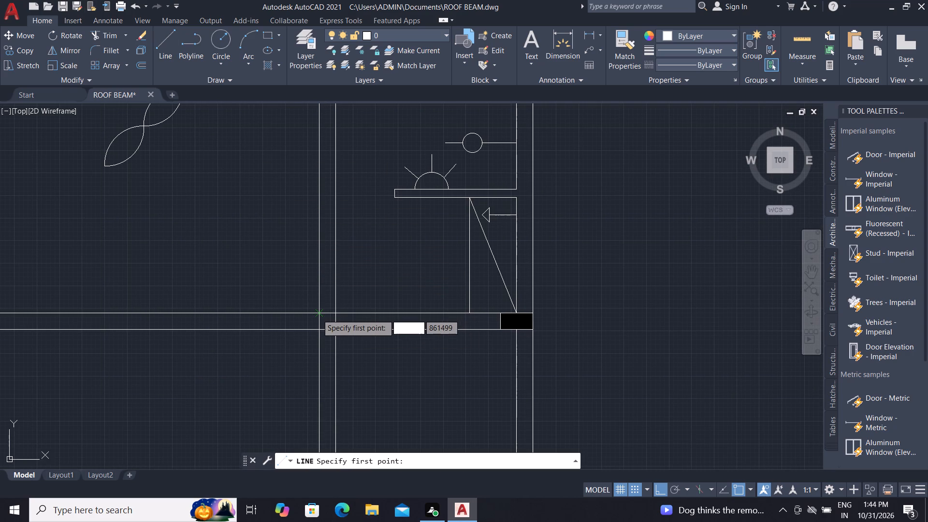
left_click(319, 218)
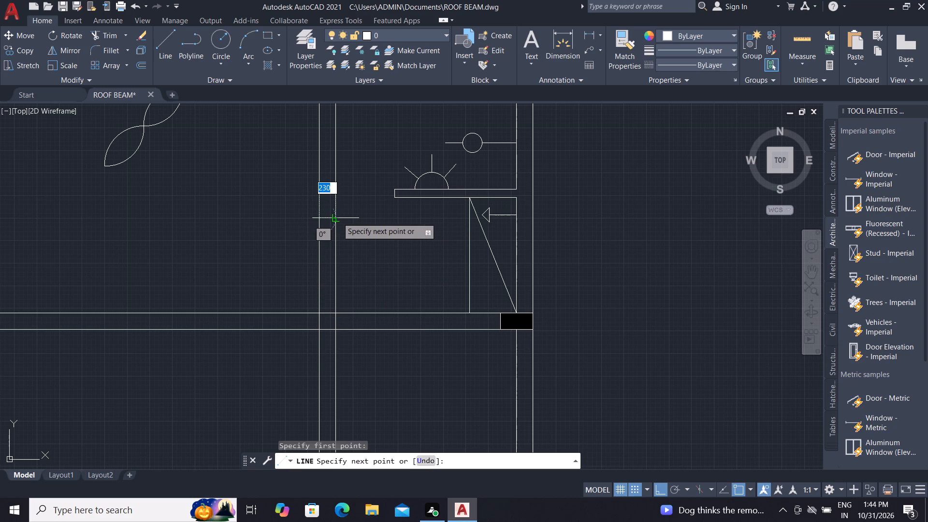
left_click(337, 217)
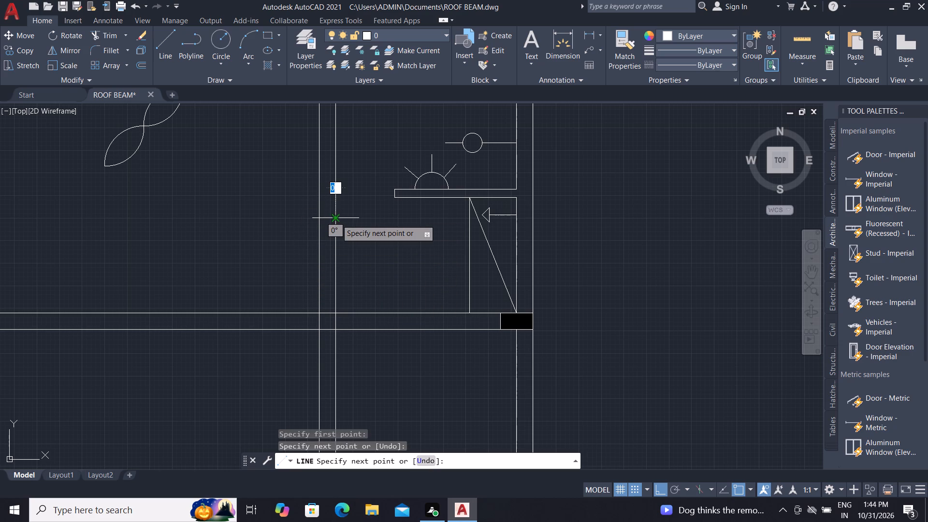
key("Escape")
Trim both faces of that vertical wall between the new cross line and the south beam's upper edge to form an opening.
type("TR")
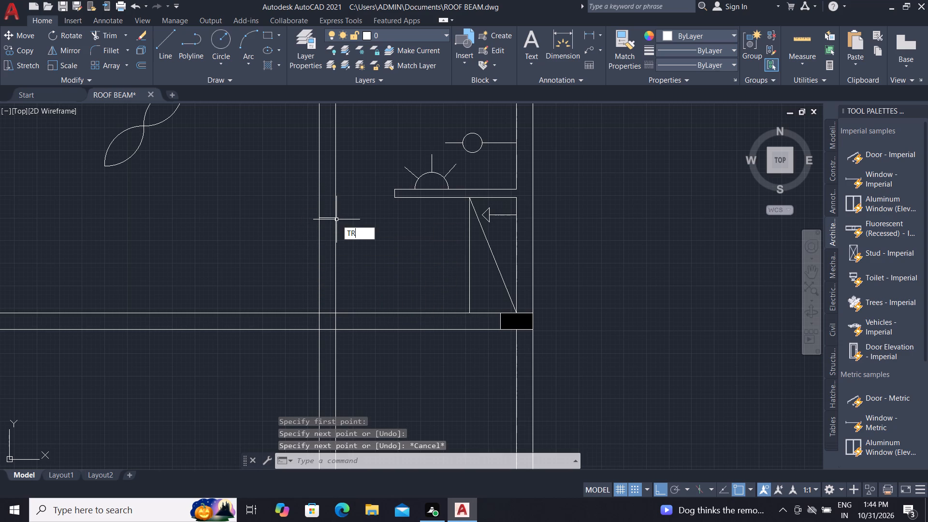
key("space")
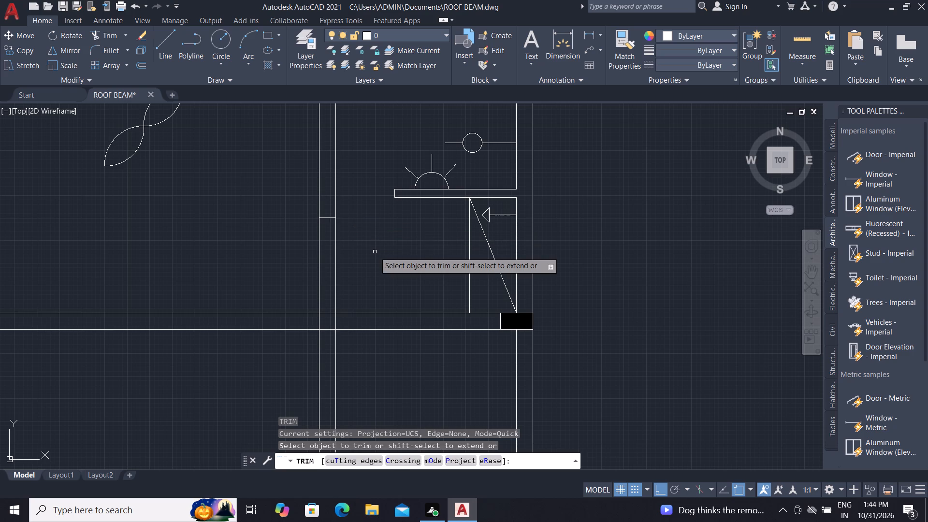
left_click(373, 252)
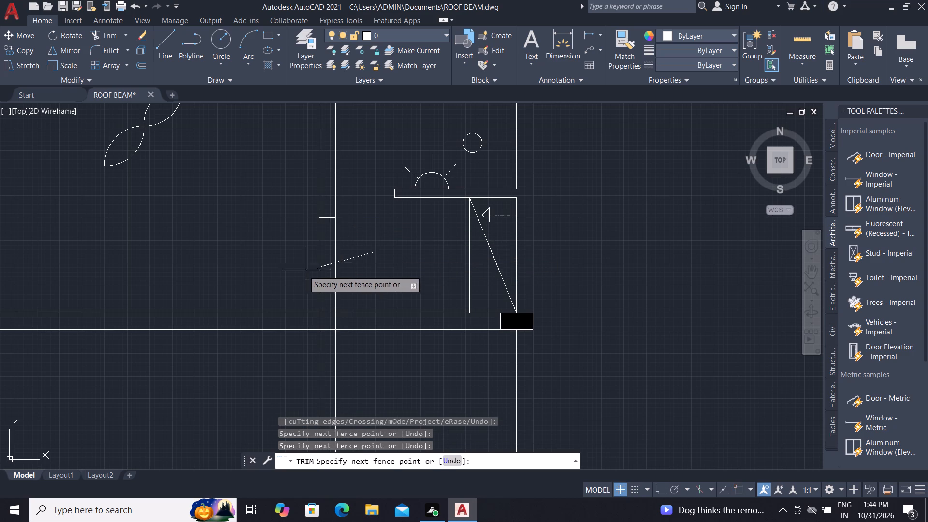
left_click(290, 273)
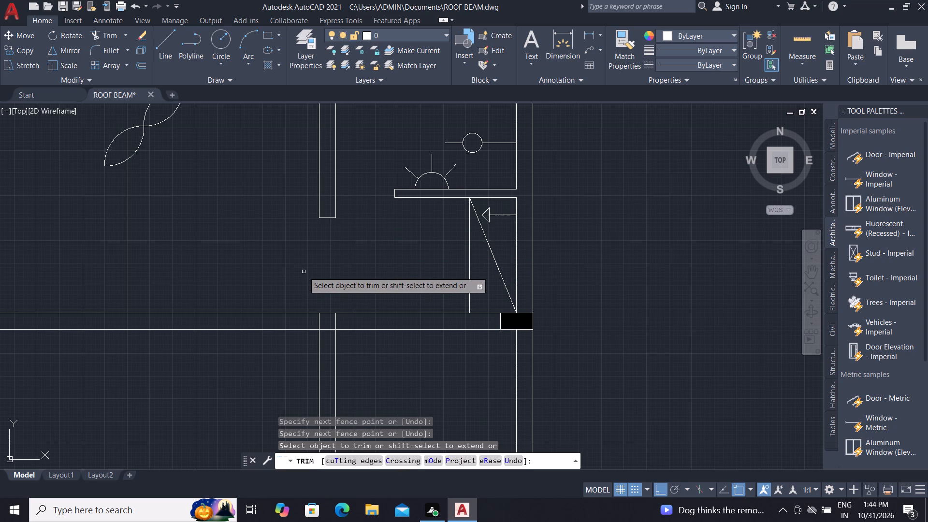
scroll(304, 272, "down", 3)
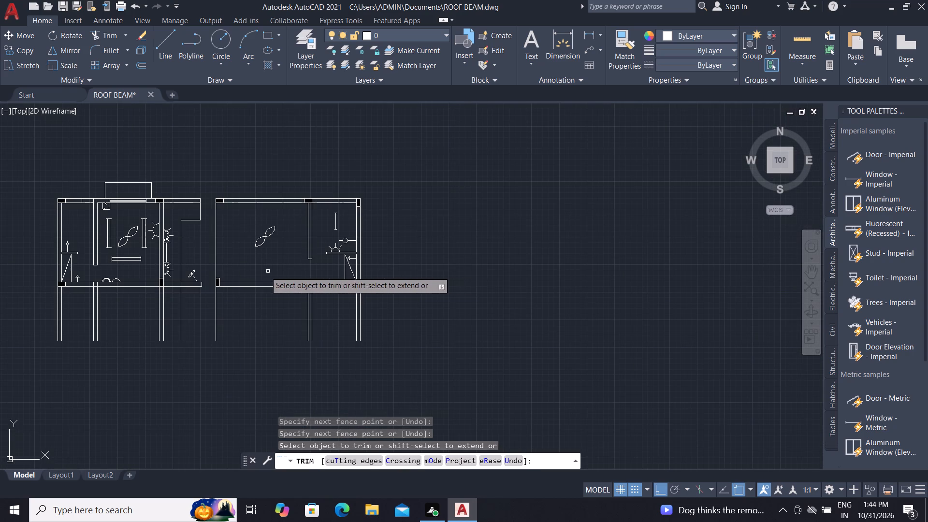
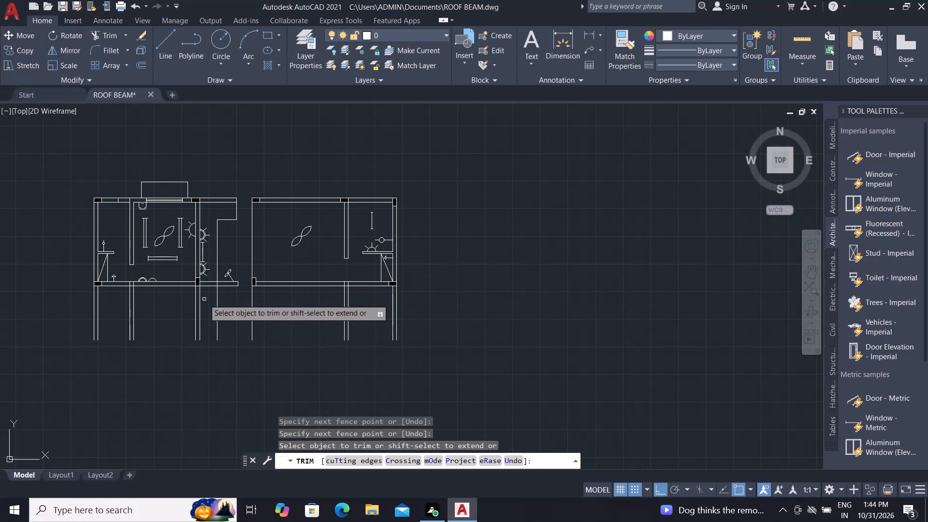
Extend both edge lines of the south beam east across the gap to the black column beside the small fan symbol.
scroll(216, 299, "up", 3)
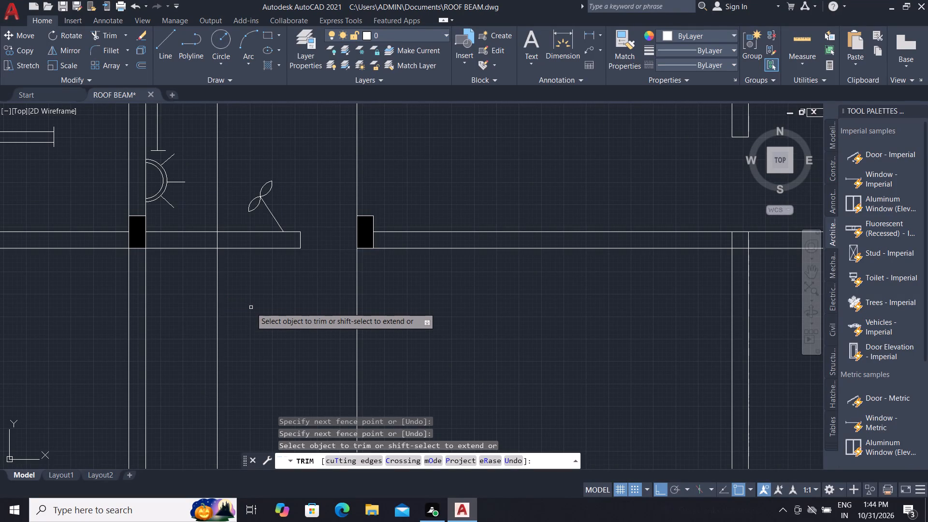
key("Escape")
type("EX")
key("space")
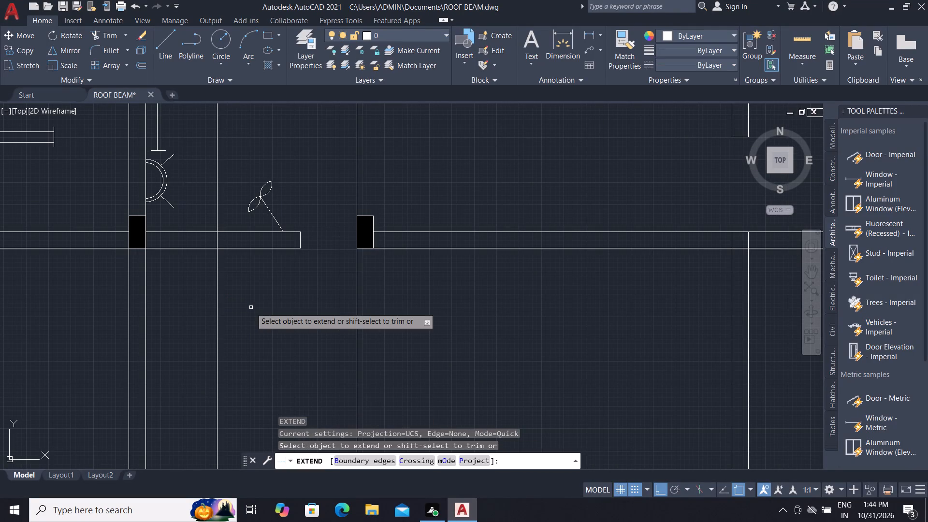
left_click(284, 249)
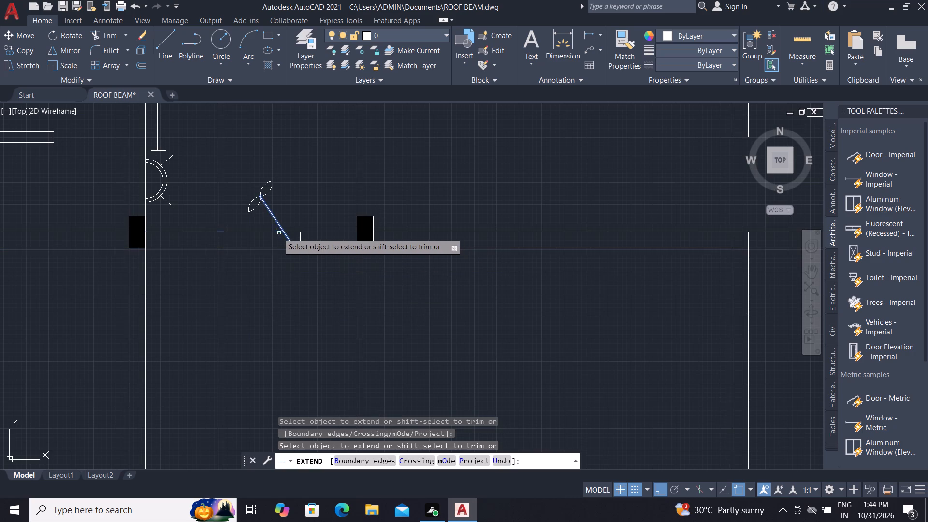
left_click(269, 233)
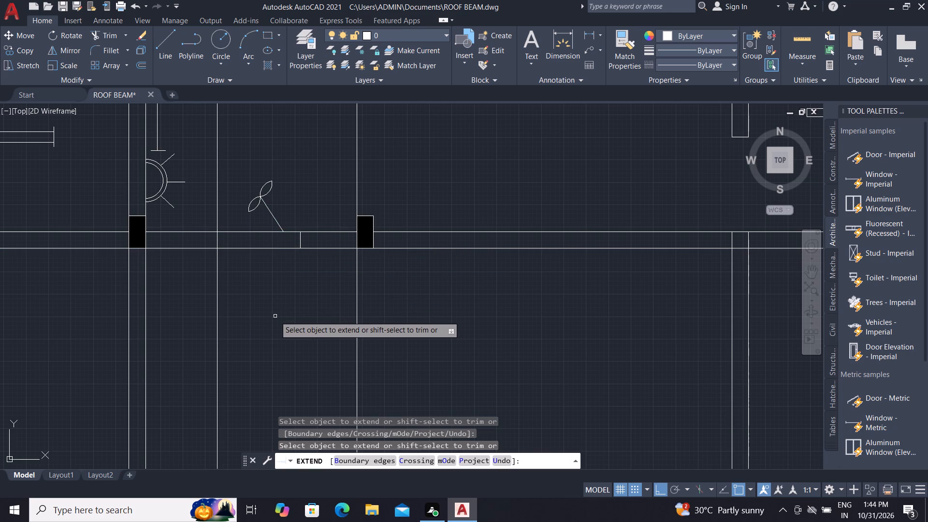
key("Escape")
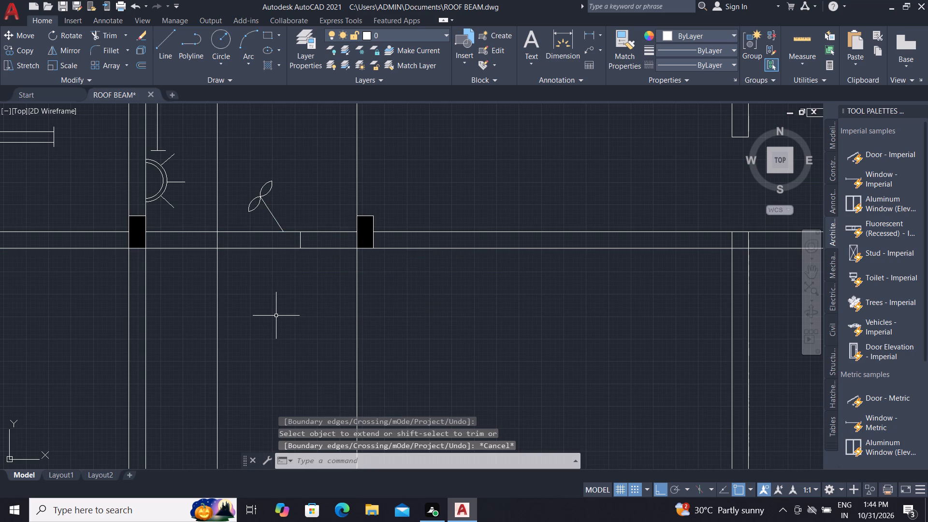
Draw a 200 long vertical ray up from the top of each semicircular symbol, double and single, on the western room's south beam.
scroll(276, 315, "down", 1)
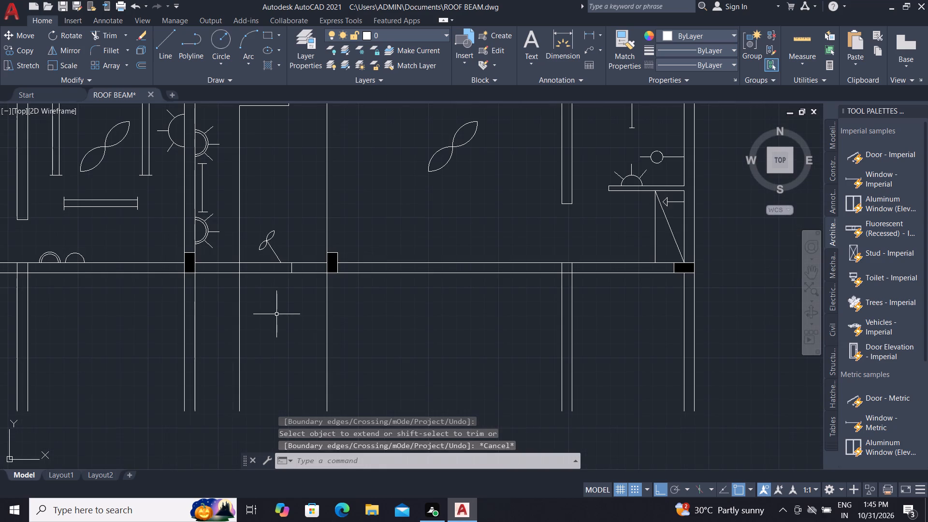
scroll(270, 311, "down", 1)
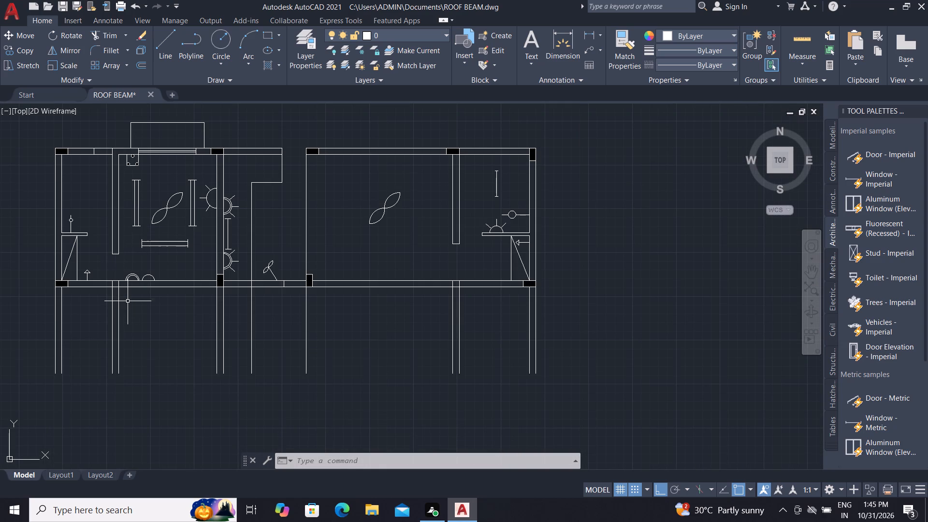
scroll(117, 290, "up", 4)
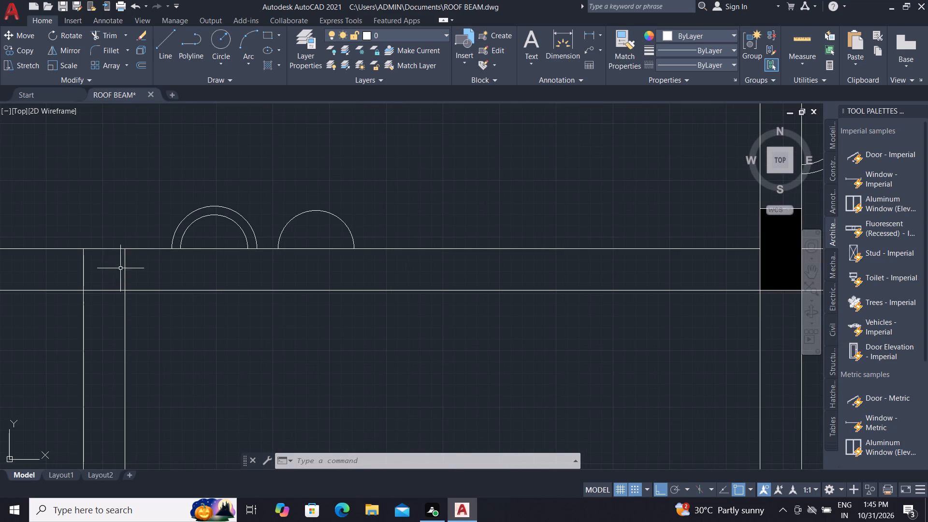
left_click(160, 42)
left_click(215, 204)
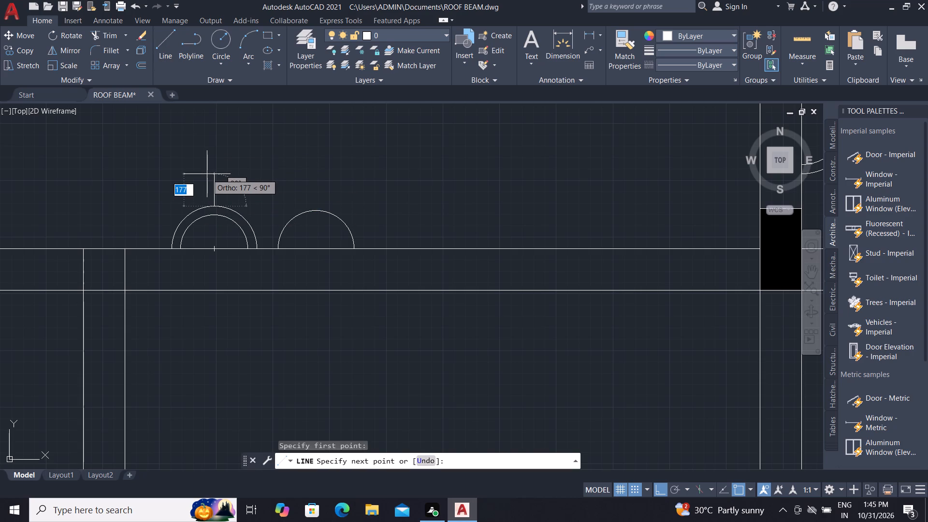
type("200")
key("space")
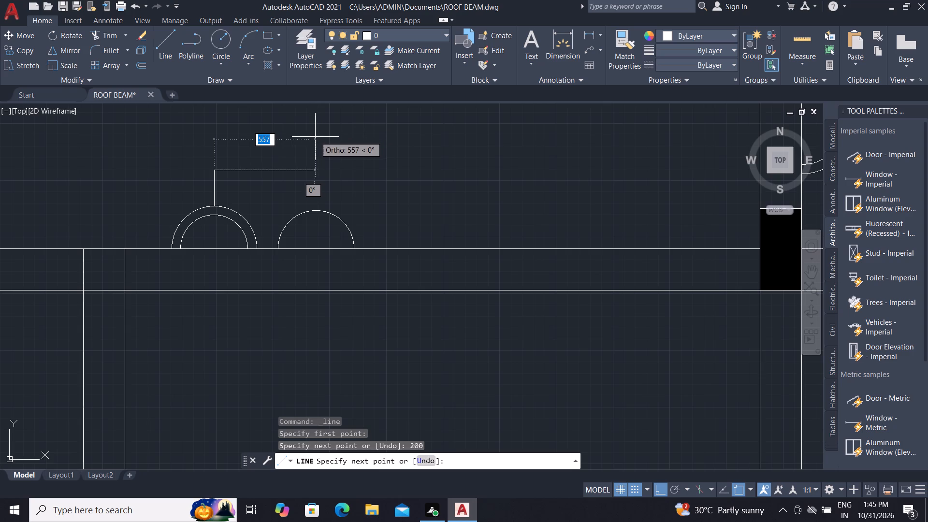
key("Escape")
type("L")
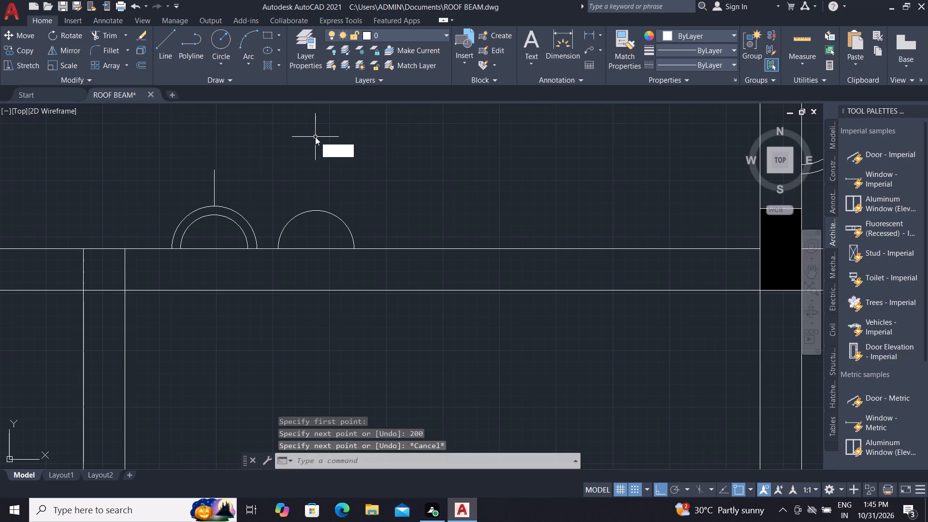
key("space")
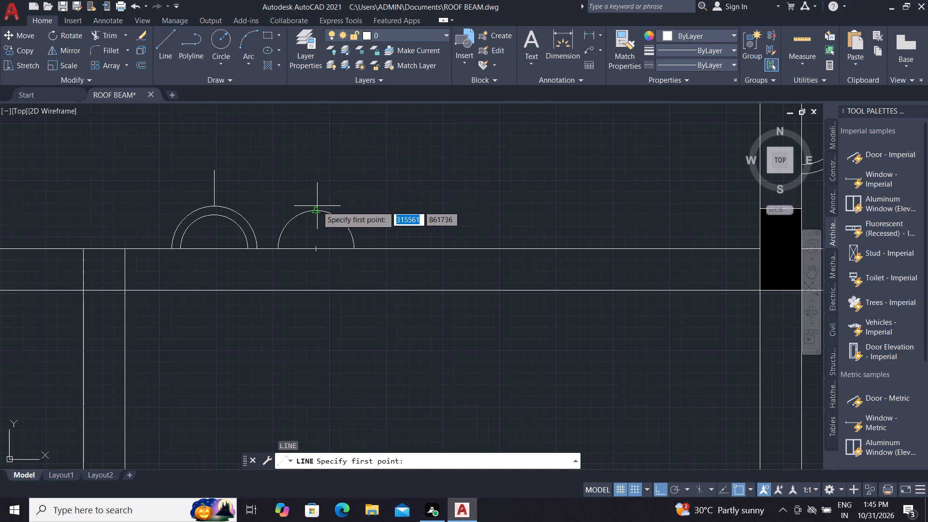
left_click(317, 210)
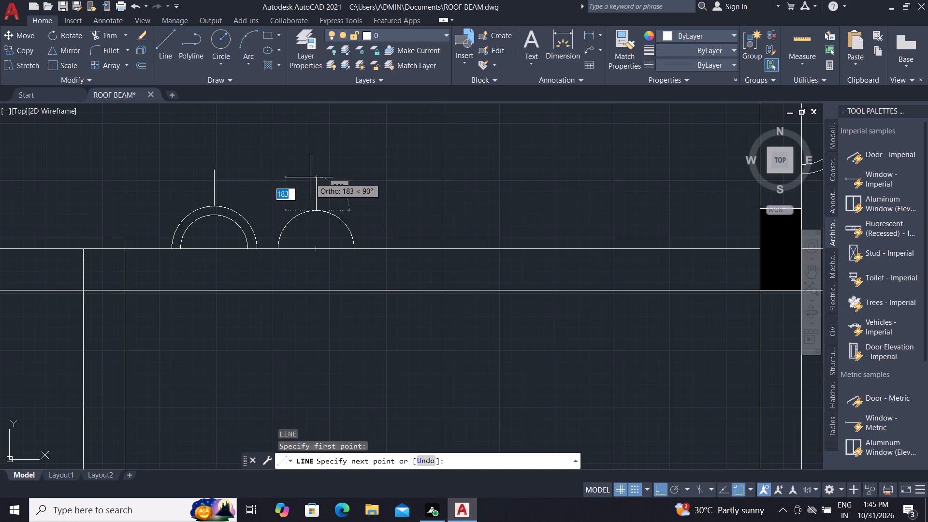
key("2")
type("00")
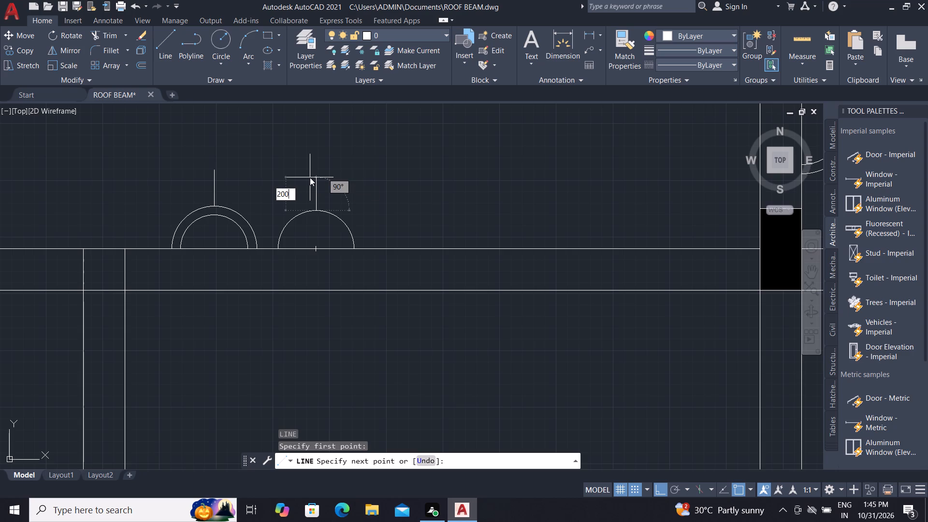
key("space")
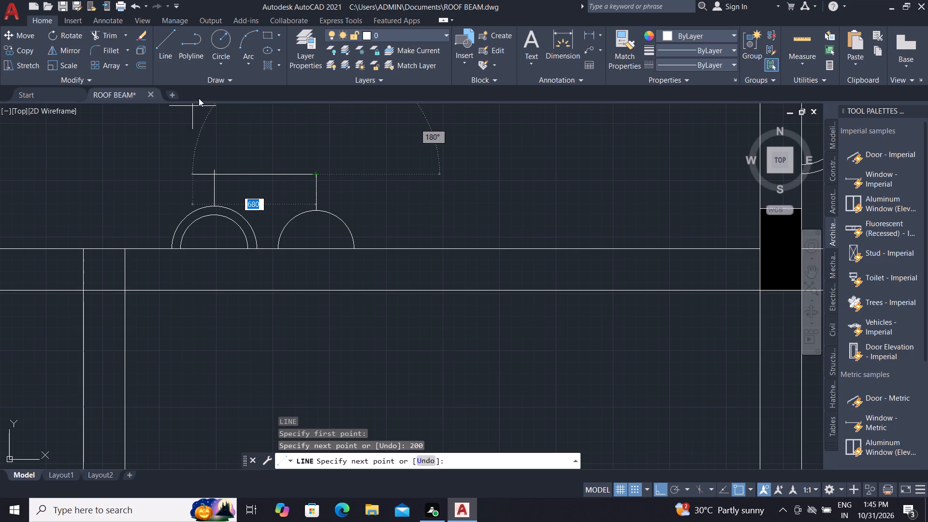
key("Escape")
With Ortho off, draw a 200 long ray slanting up and east from the outer arc of each of the two semicircular symbols.
type("L")
key("space")
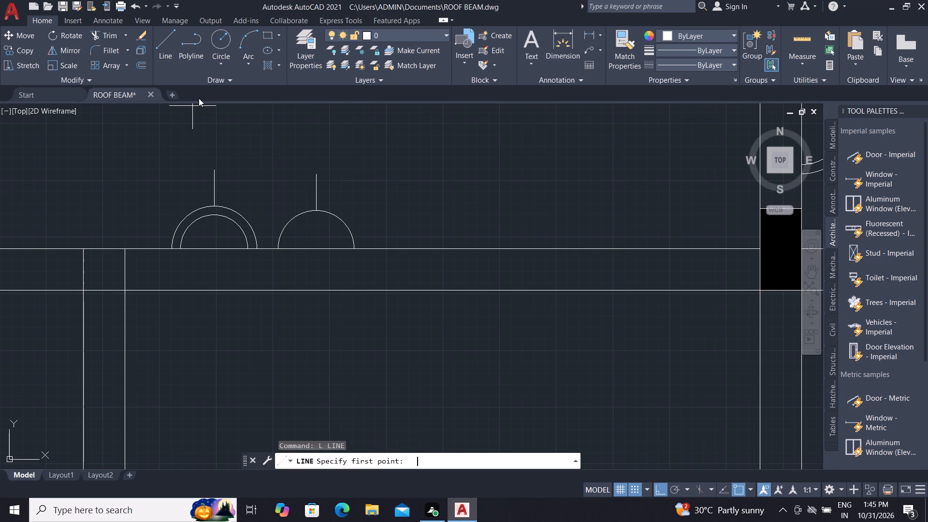
left_click(343, 219)
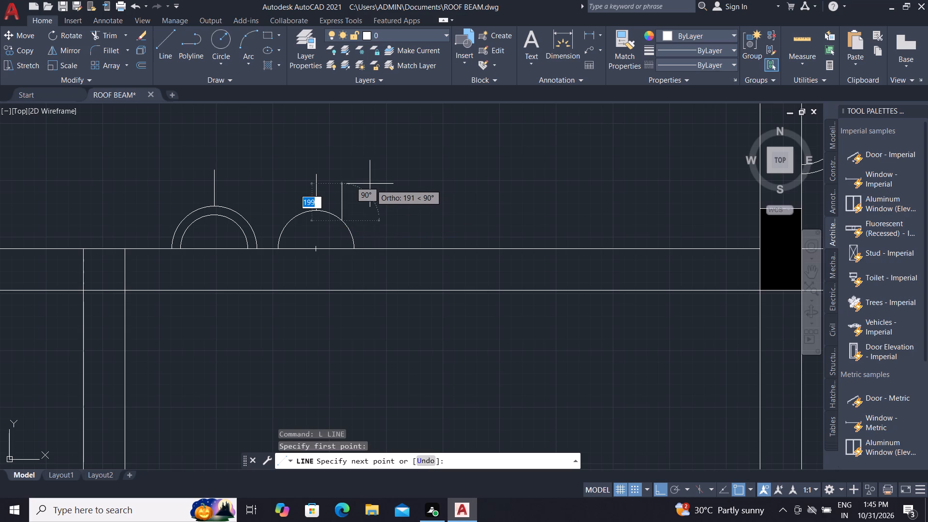
key("F8")
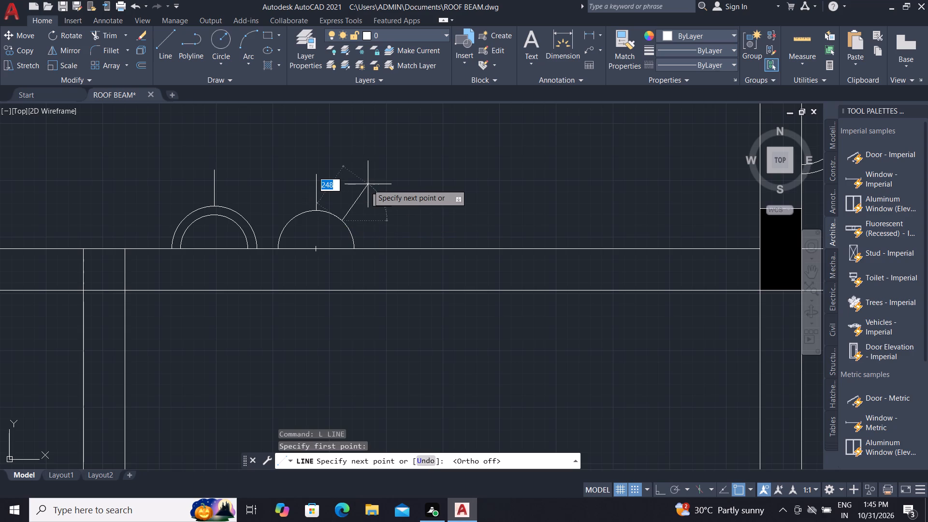
type("200")
key("space")
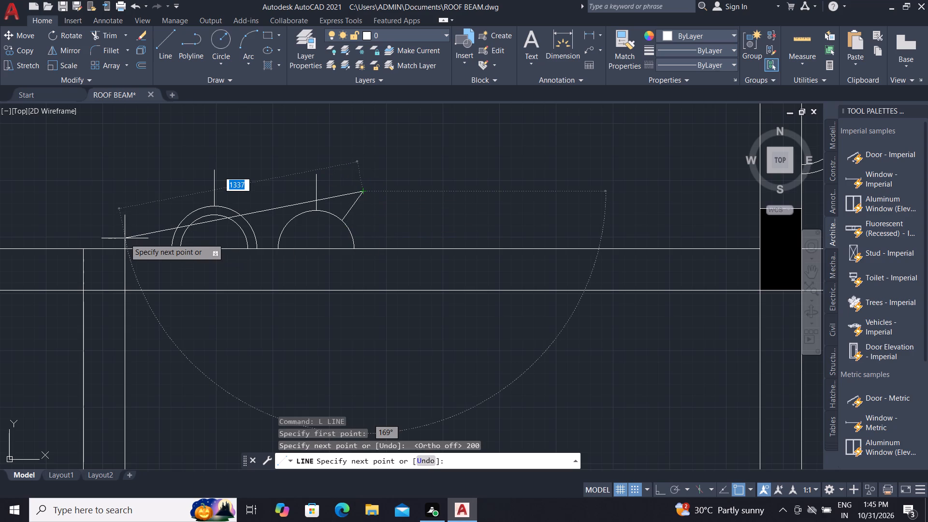
key("Escape")
type("L")
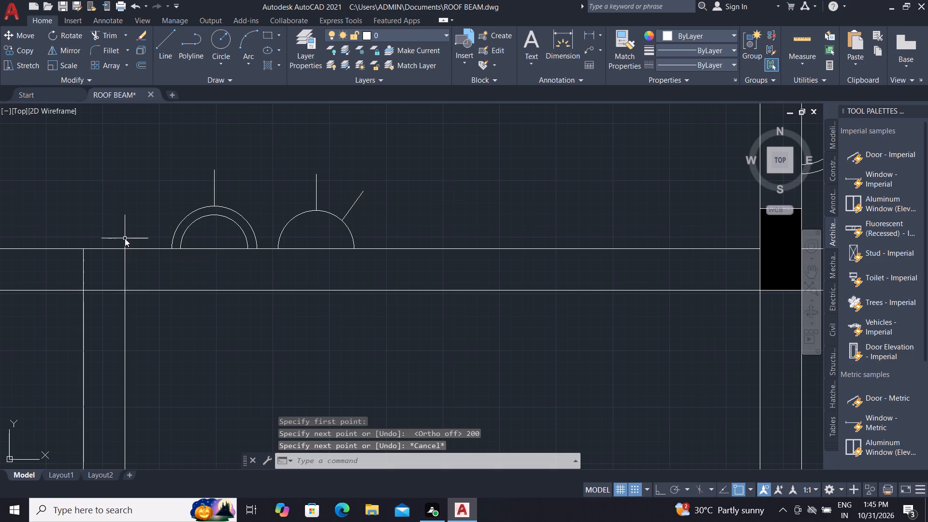
key("space")
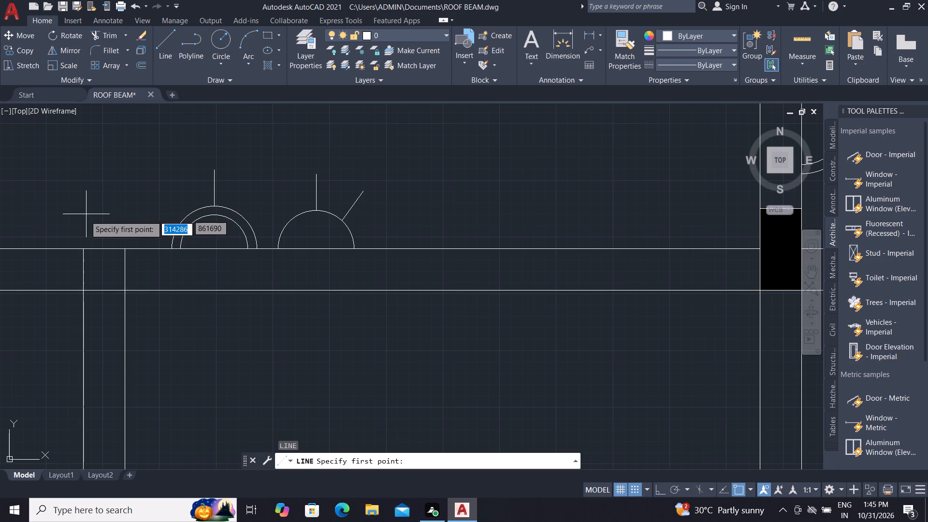
left_click(242, 216)
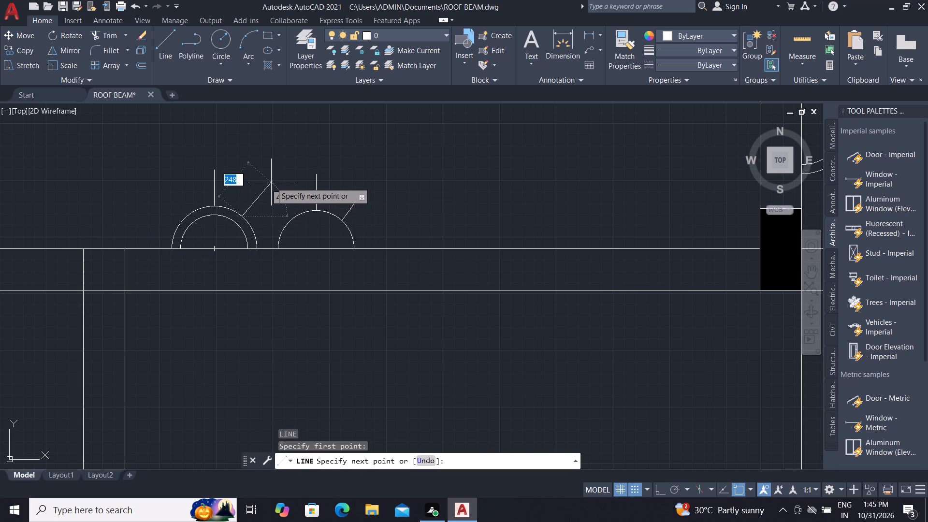
type("200")
key("space")
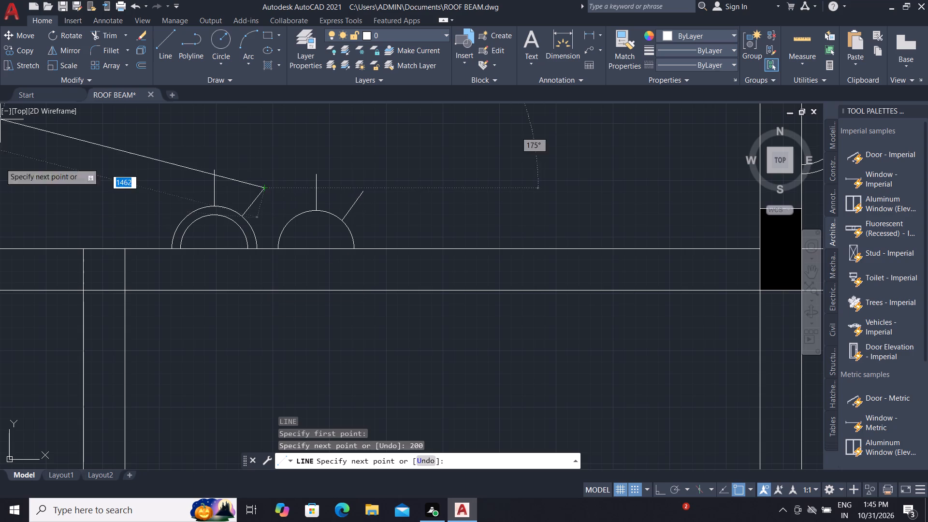
key("Escape")
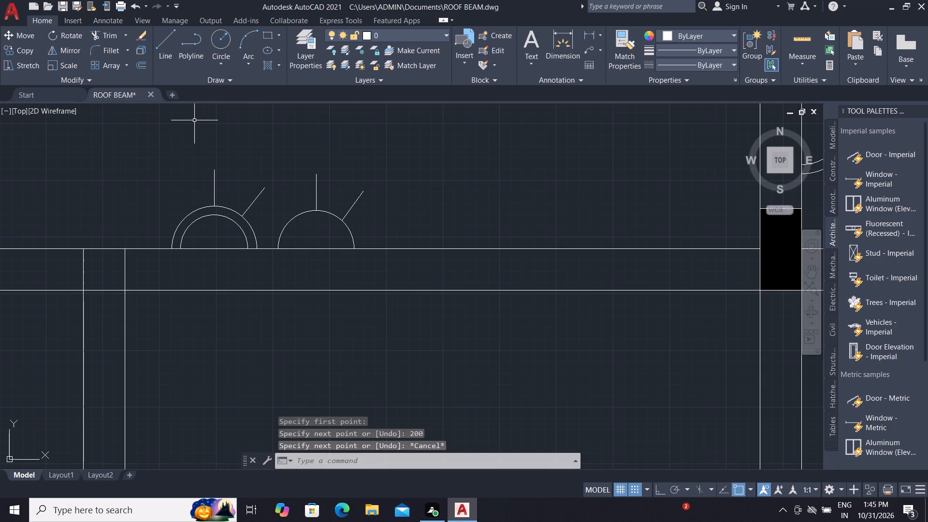
Draw a 200 long ray slanting up and west from the outer arc of the double and the single semicircular symbol.
type("L")
key("space")
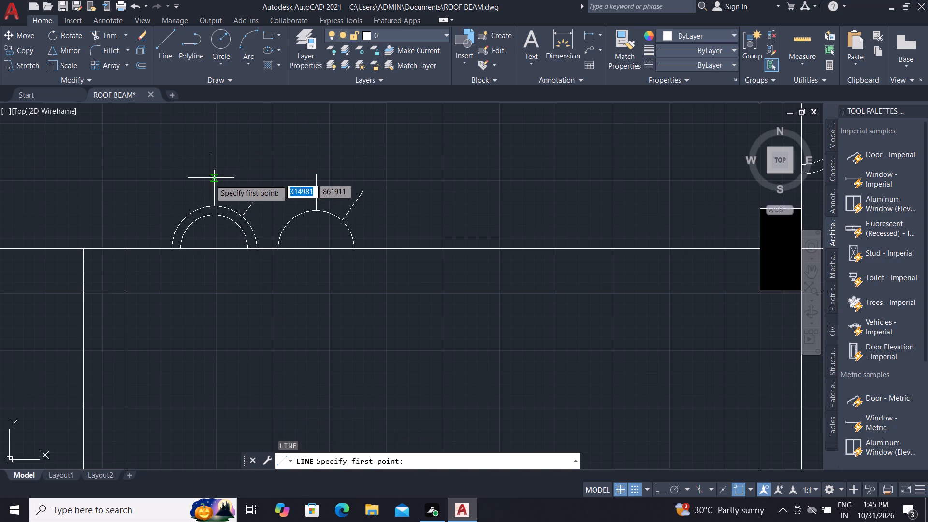
left_click(188, 213)
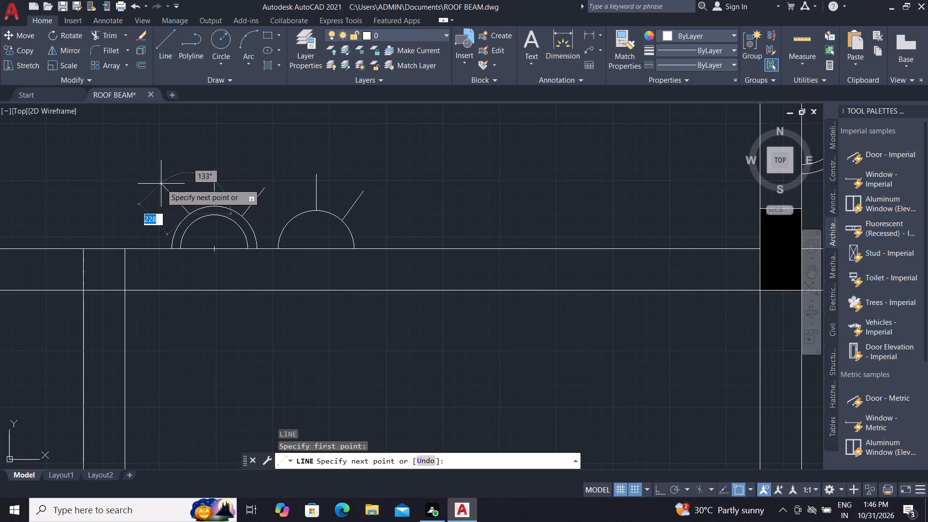
key("2")
type("00")
key("space")
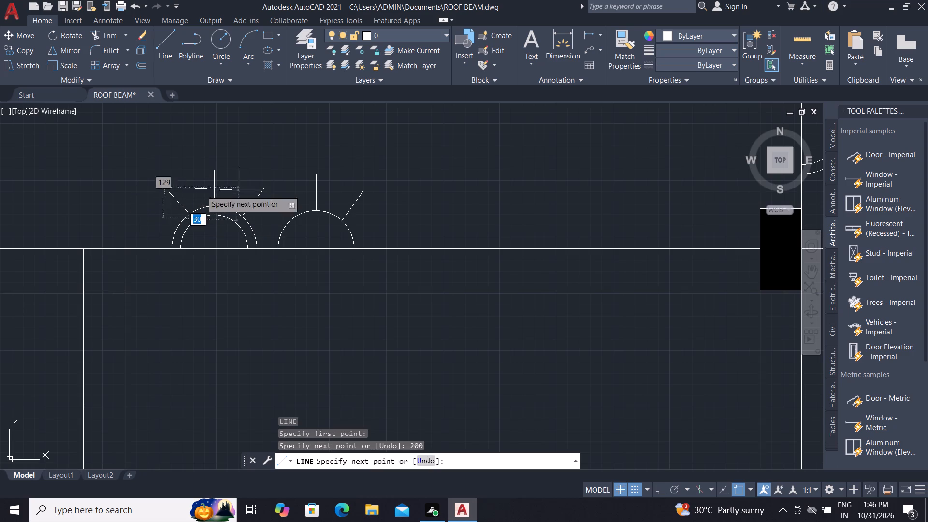
key("Escape")
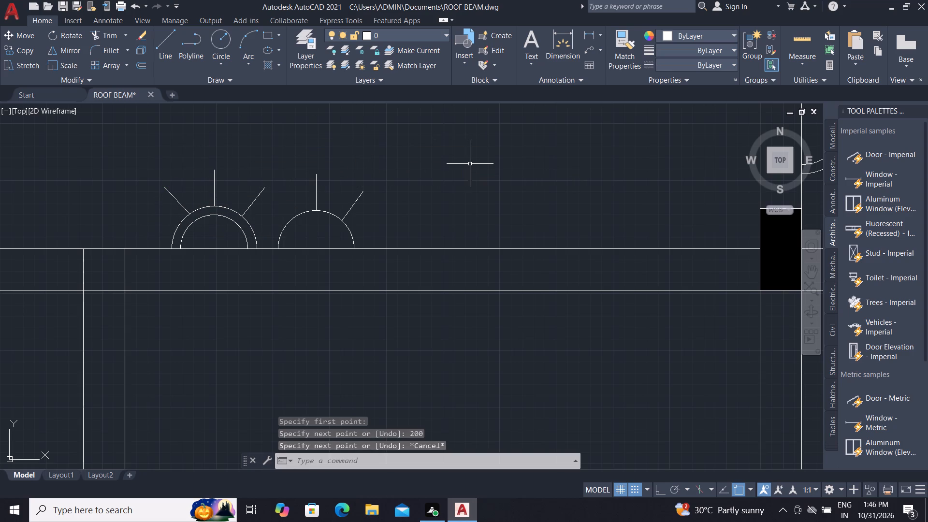
type("L")
key("space")
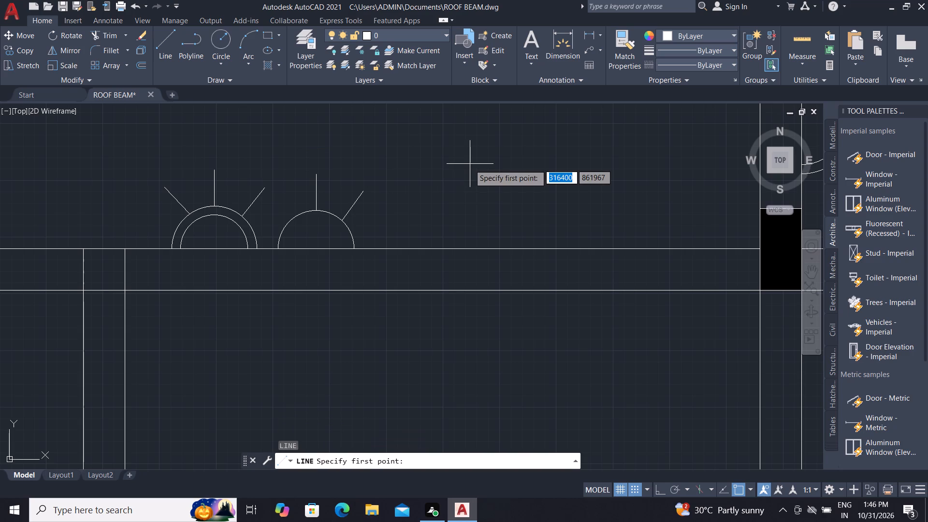
left_click(290, 218)
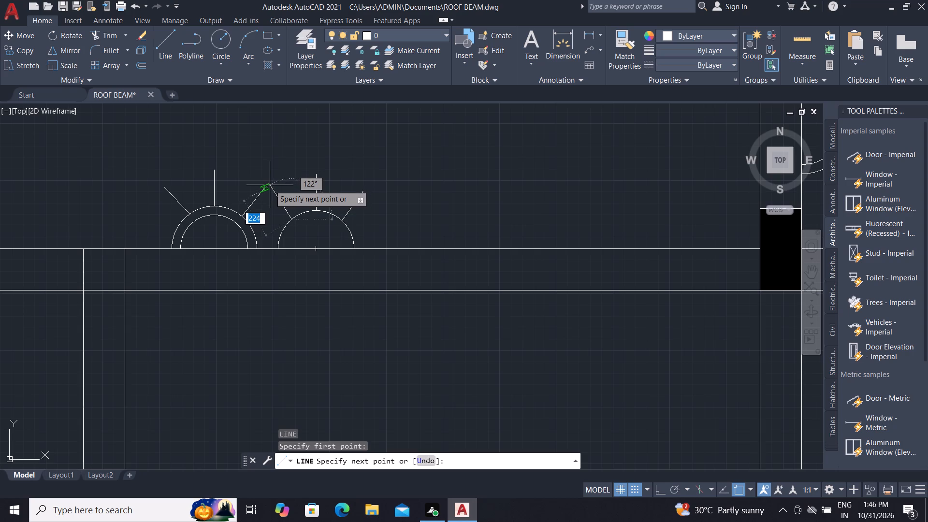
type("200")
key("space")
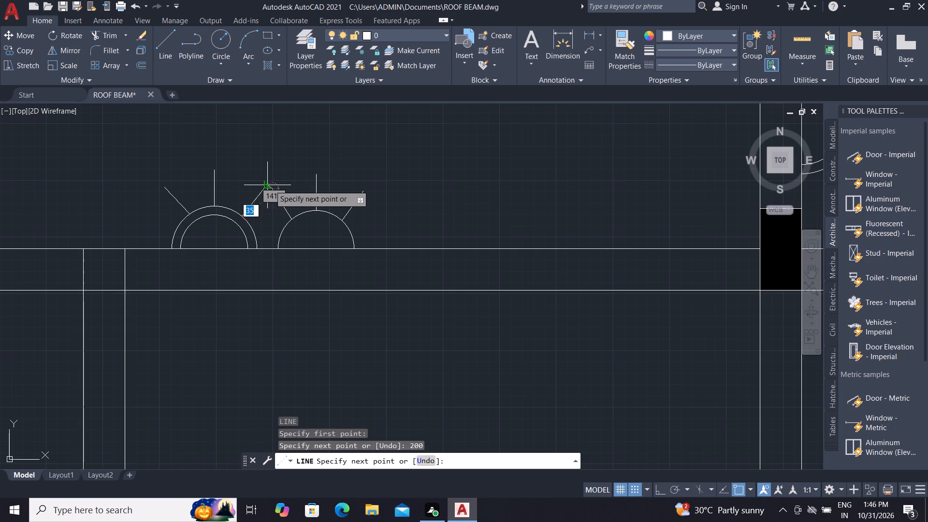
key("Escape")
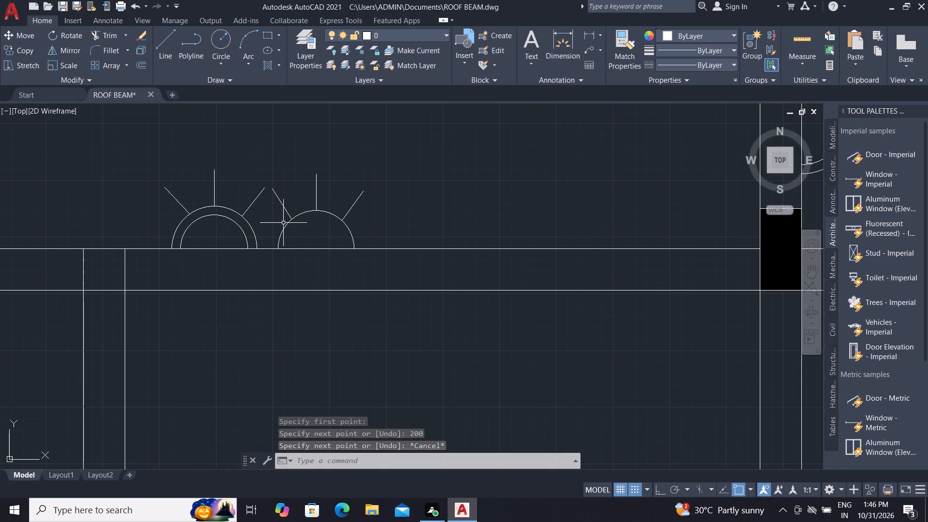
scroll(278, 221, "down", 4)
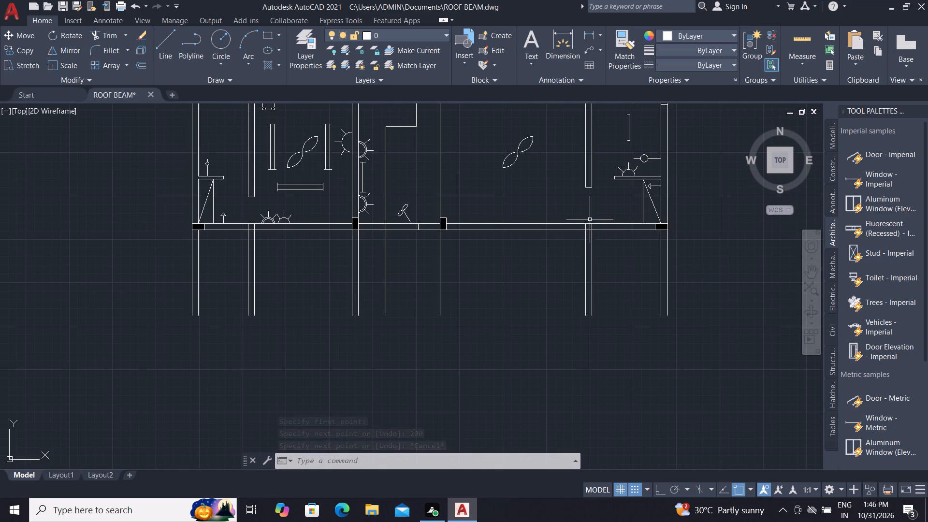
Copy the single semicircular light symbol with its three rays from the western room onto the eastern room's south beam, about 7827 due east.
scroll(277, 236, "up", 3)
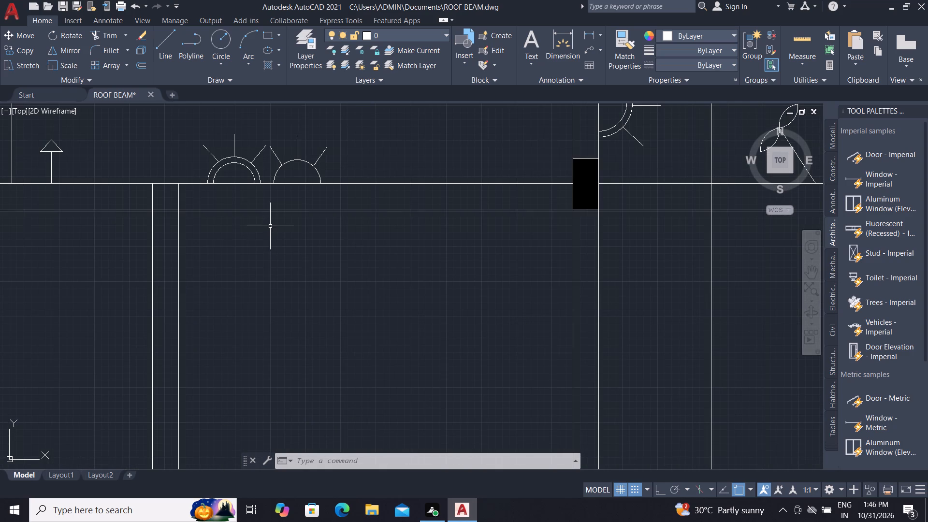
middle_click_drag(270, 225, 265, 332)
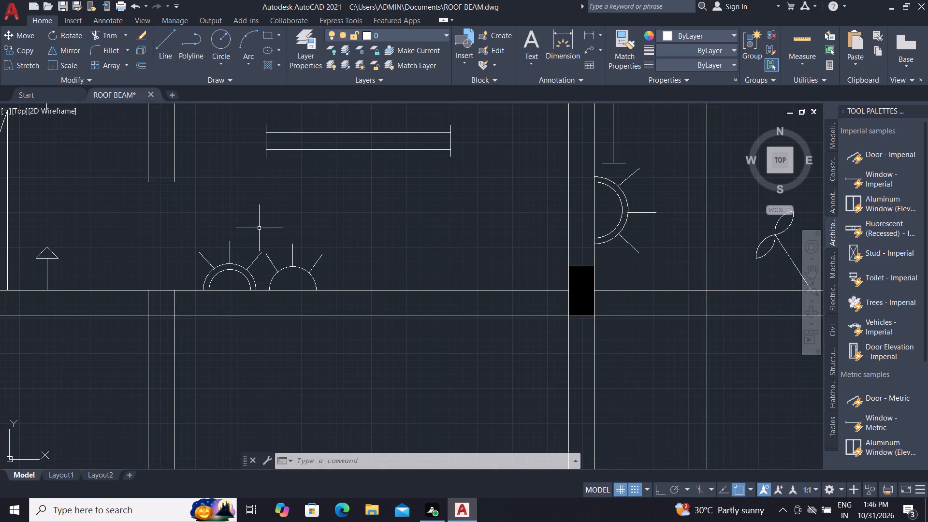
left_click(259, 228)
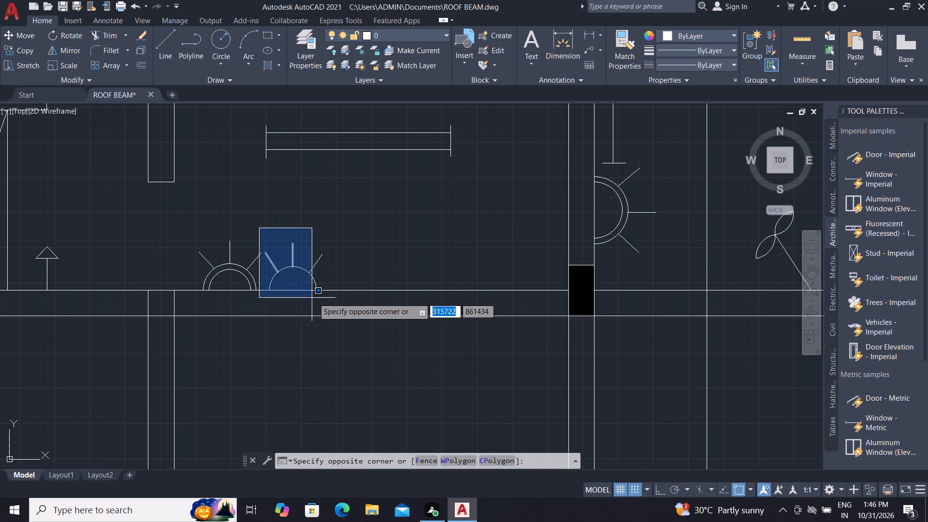
left_click(329, 299)
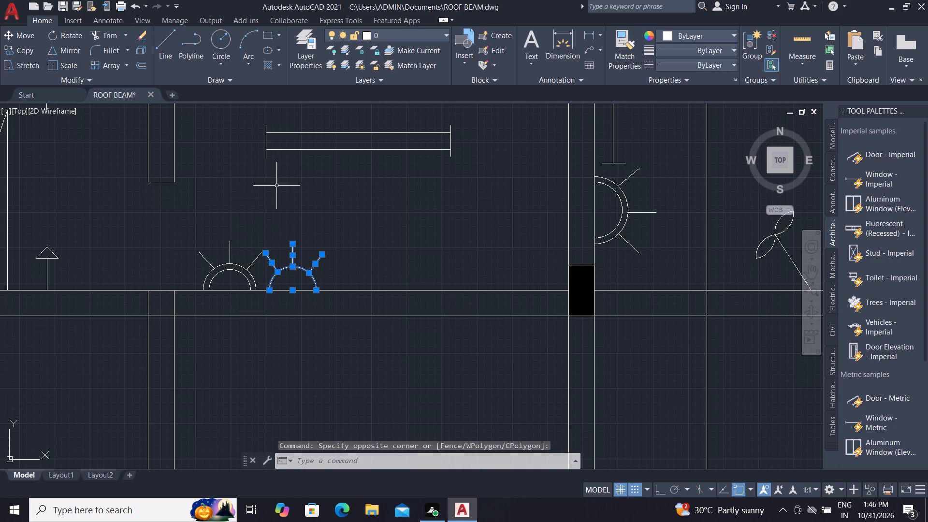
left_click(6, 48)
left_click(293, 287)
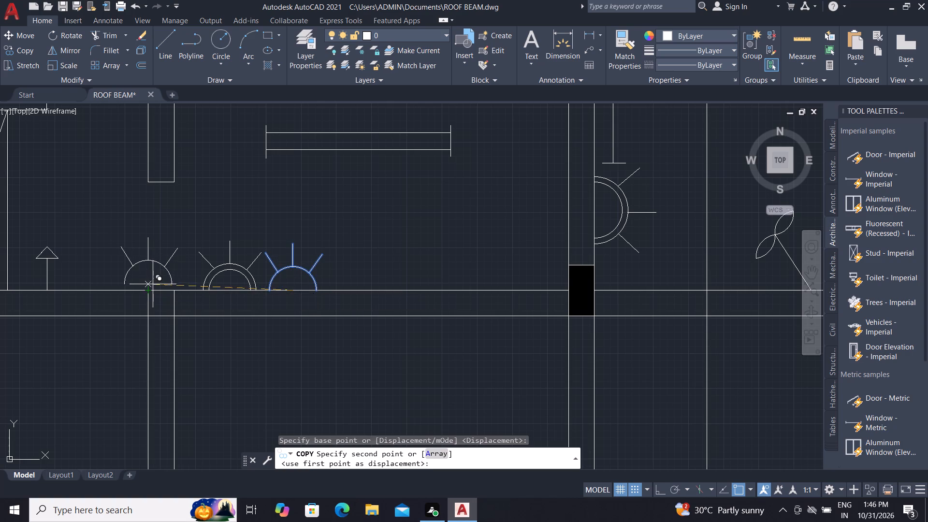
scroll(123, 283, "down", 1)
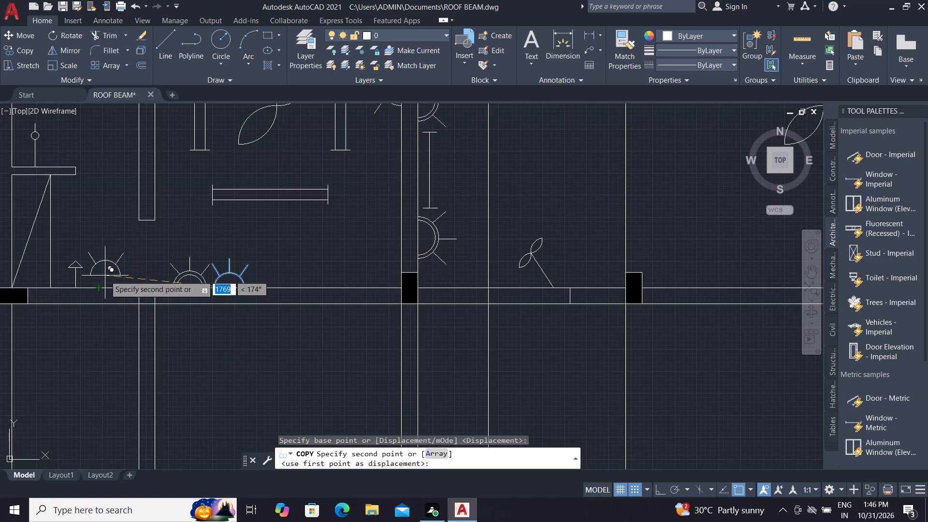
scroll(105, 275, "down", 1)
scroll(157, 299, "down", 1)
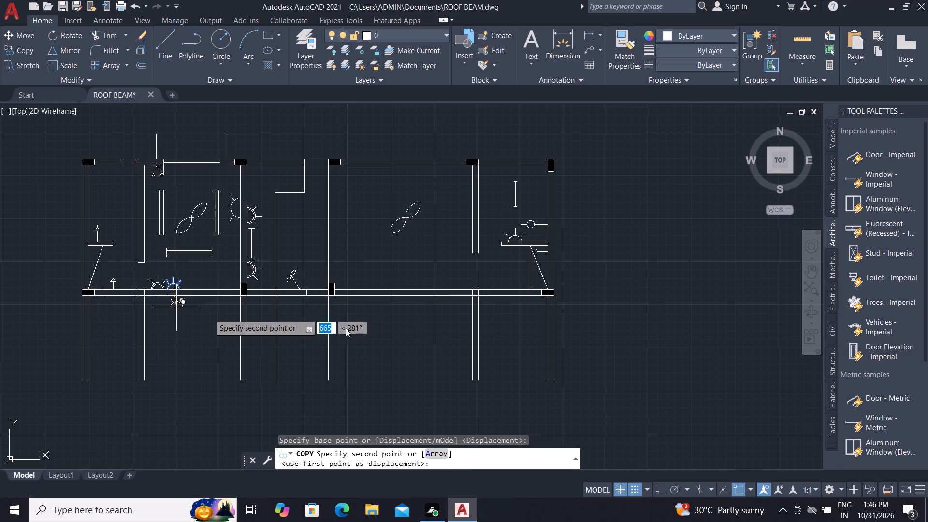
middle_click_drag(345, 325, 311, 326)
middle_click(290, 330)
scroll(300, 335, "down", 1)
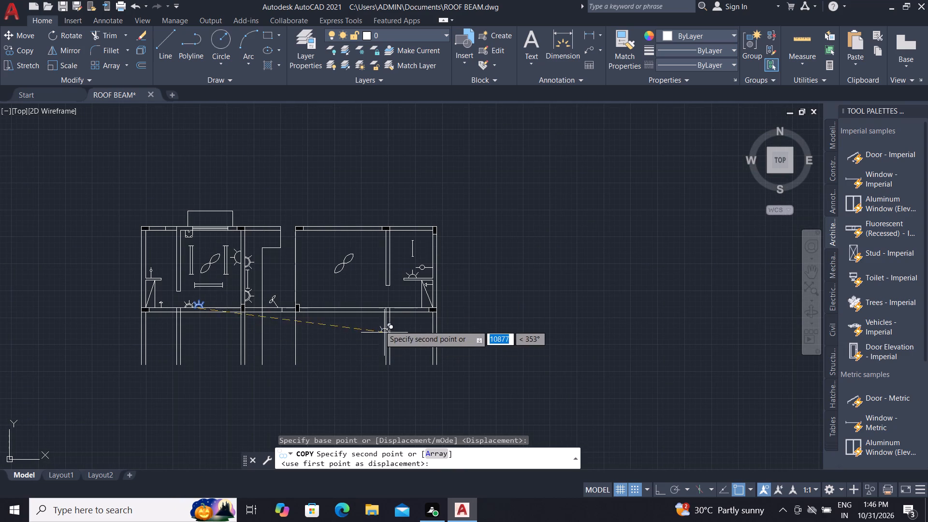
scroll(307, 301, "up", 2)
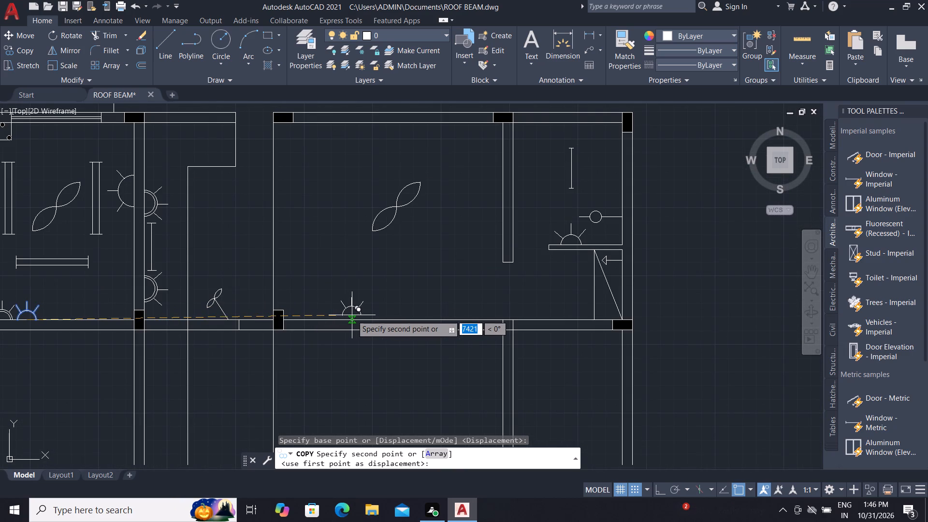
scroll(353, 314, "up", 1)
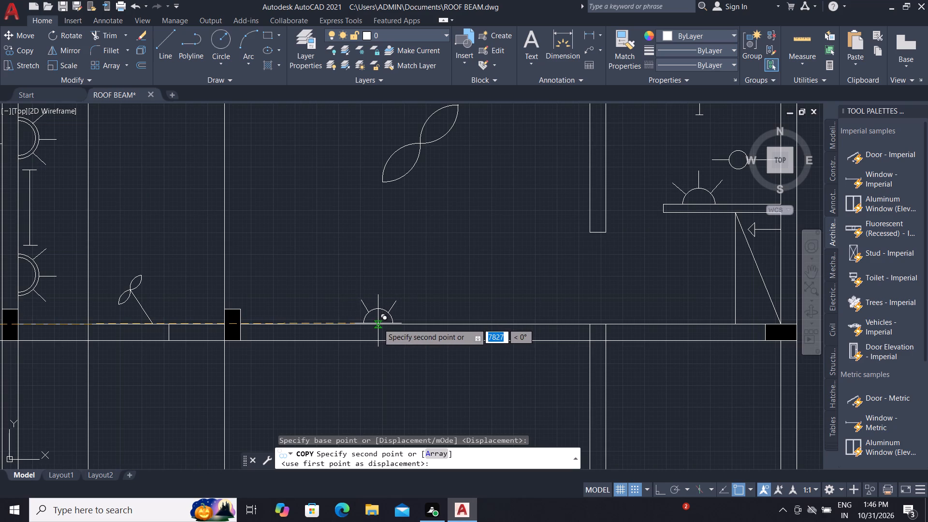
left_click(378, 323)
key("Escape")
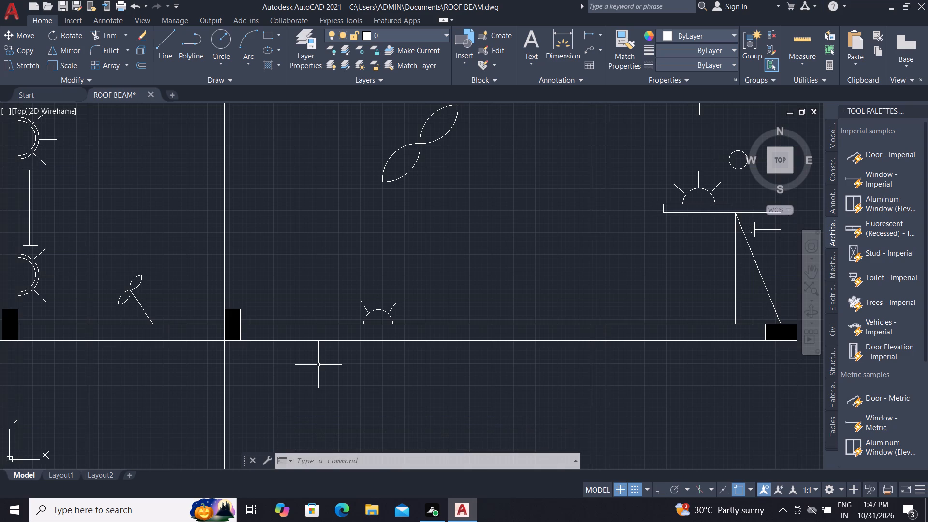
key("Escape")
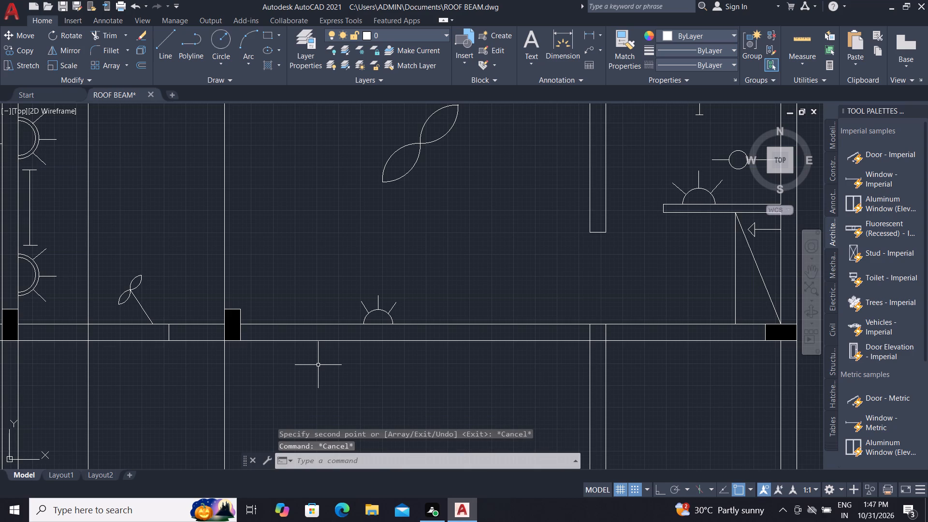
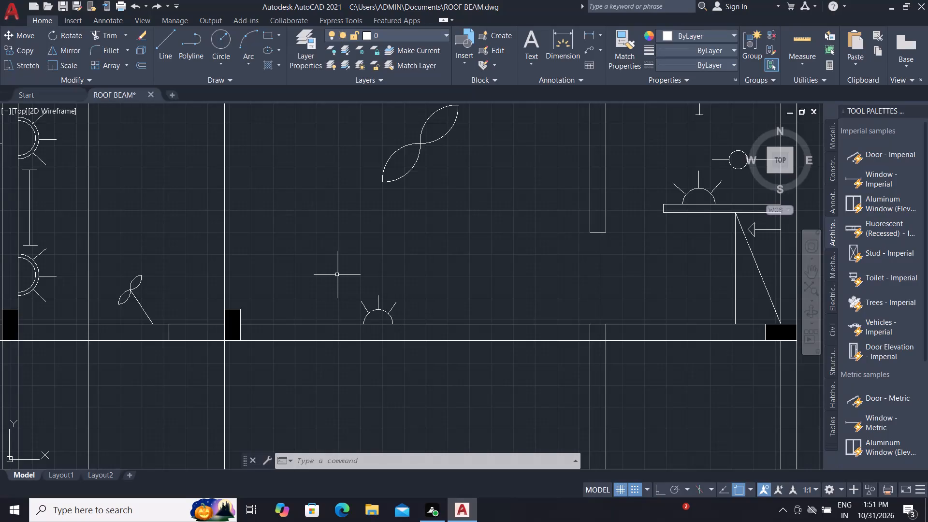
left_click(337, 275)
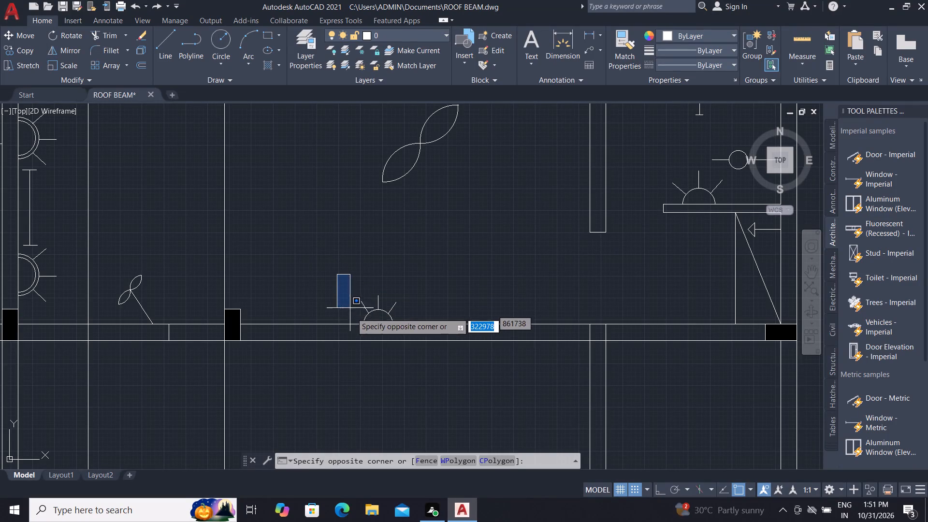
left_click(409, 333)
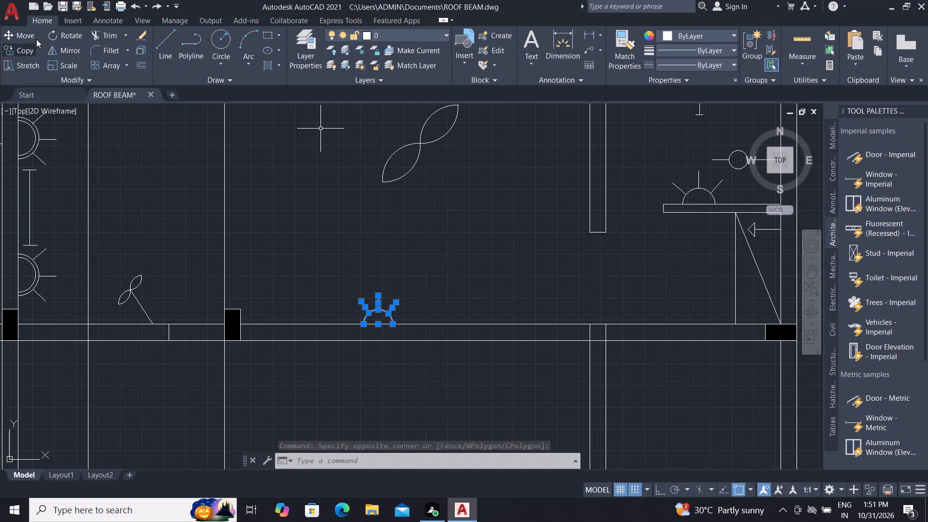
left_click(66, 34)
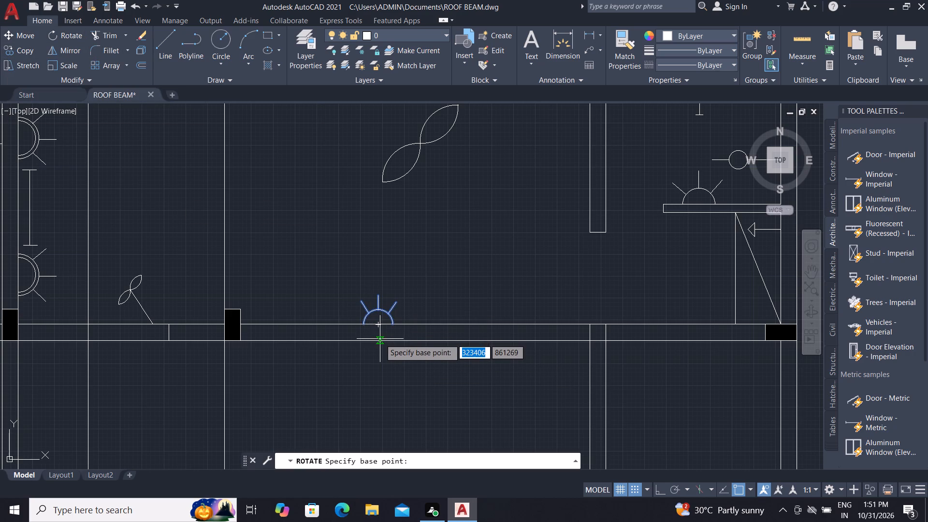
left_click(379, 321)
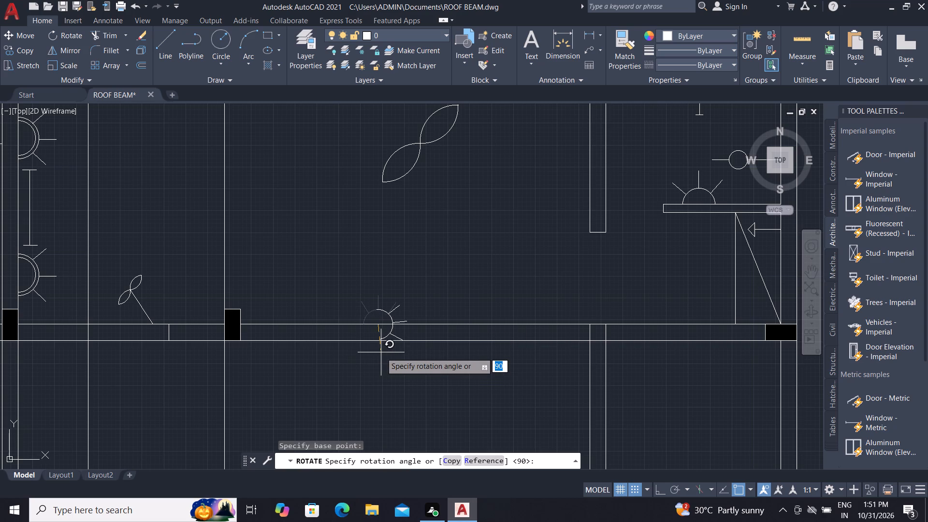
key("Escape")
Mirror the eastern room's semicircular light symbol with its rays about the south beam's lower edge, with Ortho on, keeping the original.
key("m")
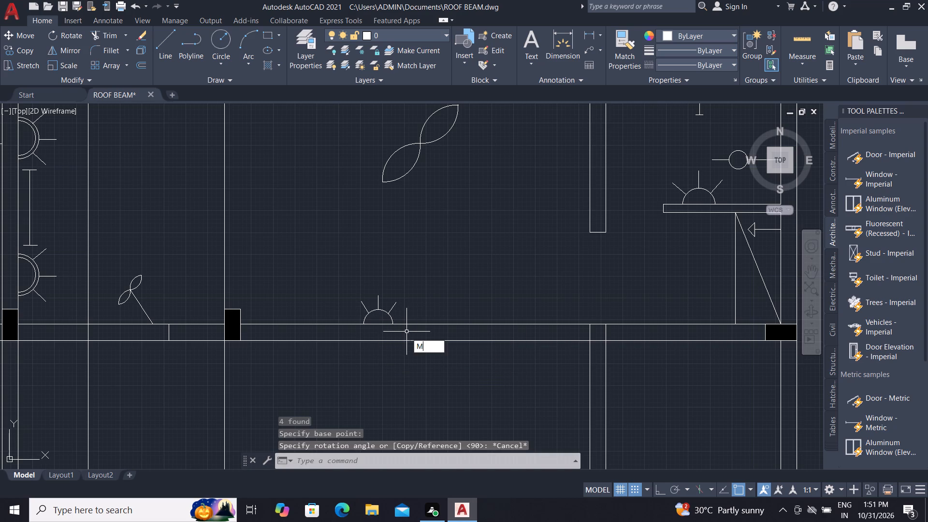
key("i")
key("space")
left_click(348, 283)
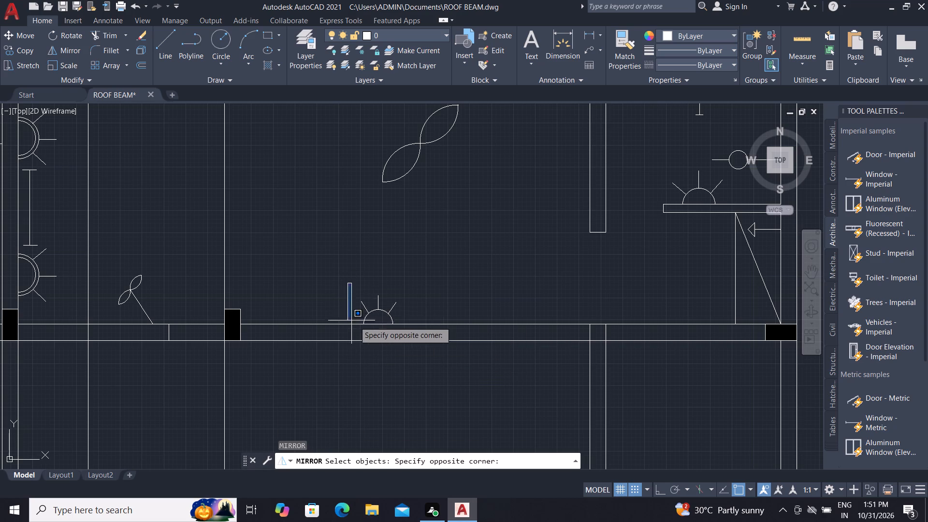
left_click(403, 328)
right_click(391, 328)
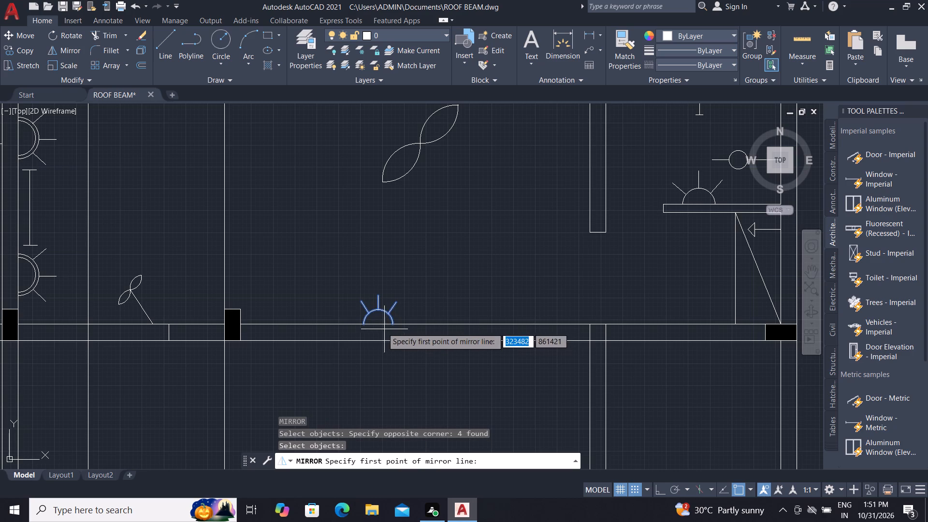
left_click(381, 340)
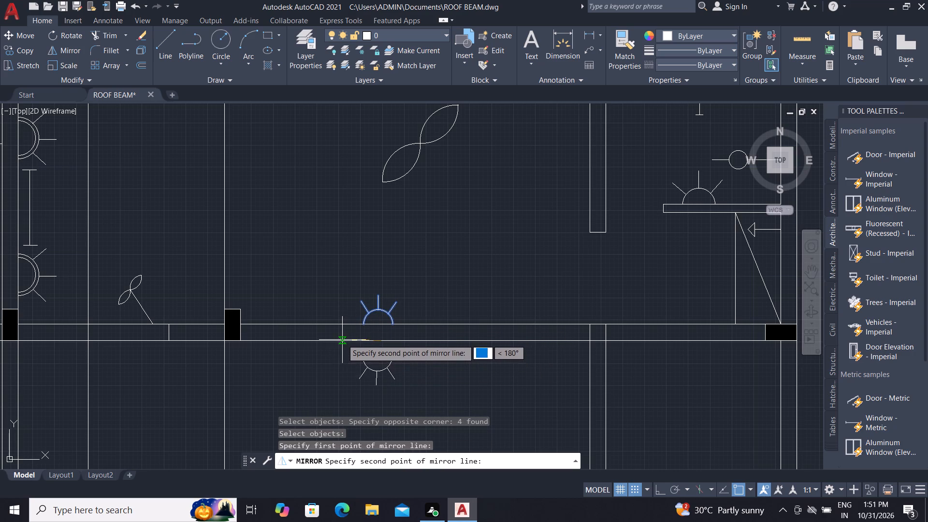
key("F8")
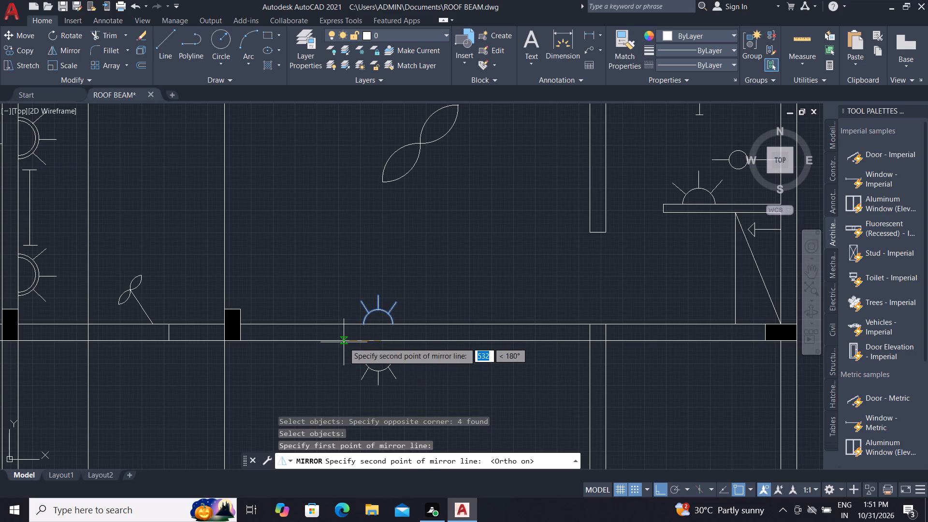
left_click(344, 342)
left_click_drag(363, 386, 344, 342)
With Ortho off, move the mirrored light symbol about 488 up and west so it sits against the south beam's lower edge.
left_click(351, 348)
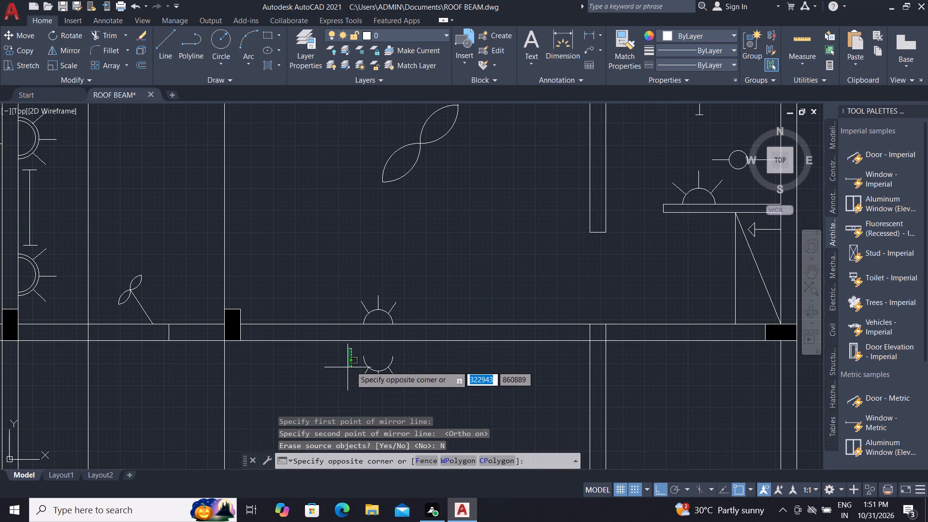
left_click(414, 389)
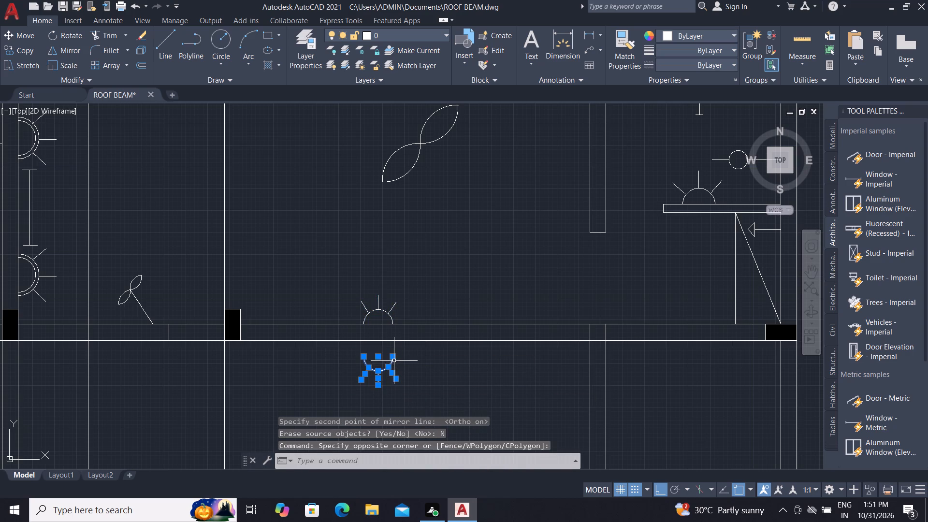
type("M")
key("space")
scroll(389, 353, "up", 3)
key("m")
key("space")
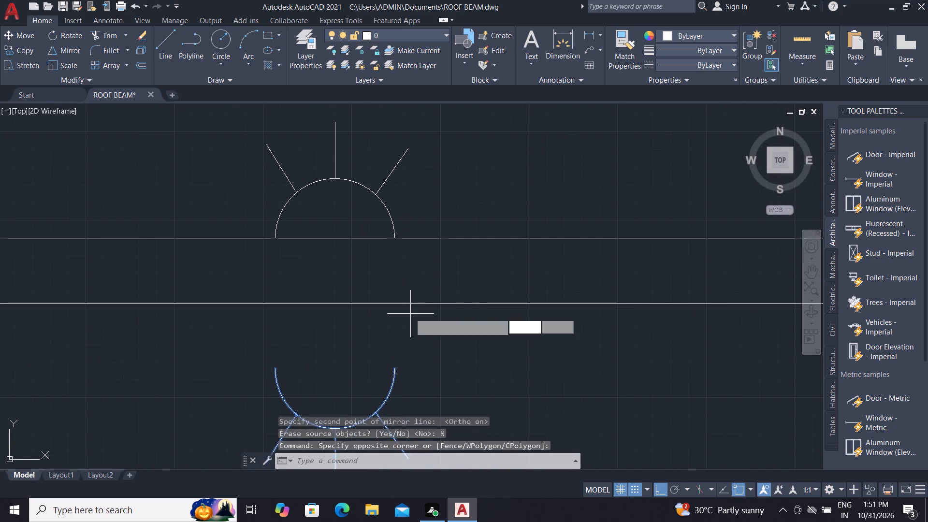
left_click(396, 367)
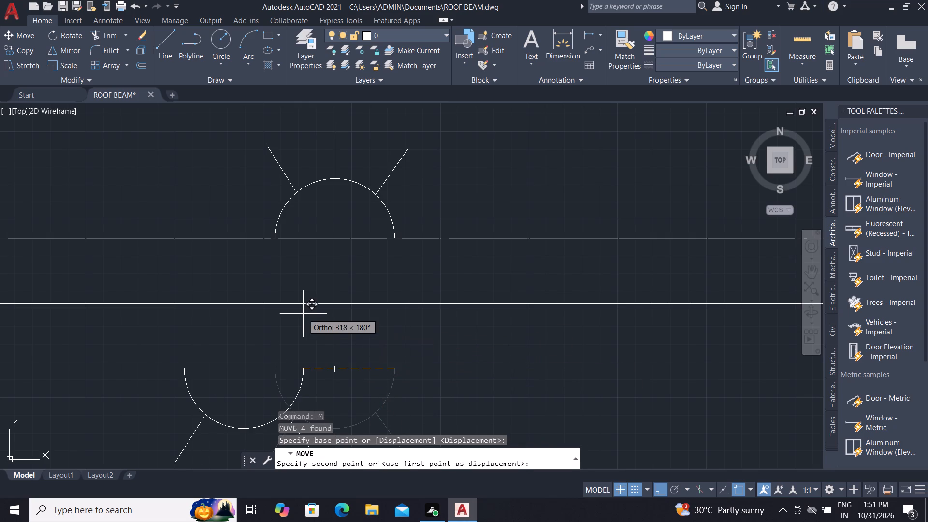
key("F8")
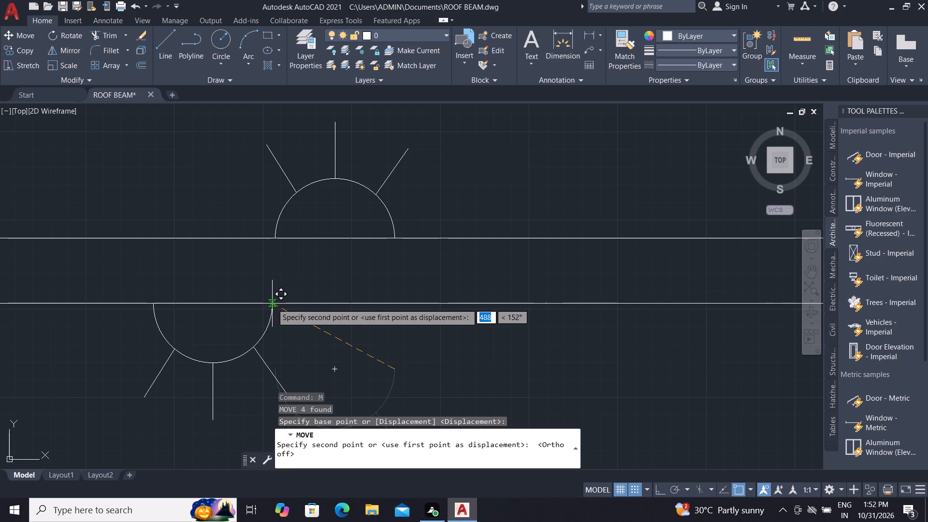
left_click(272, 303)
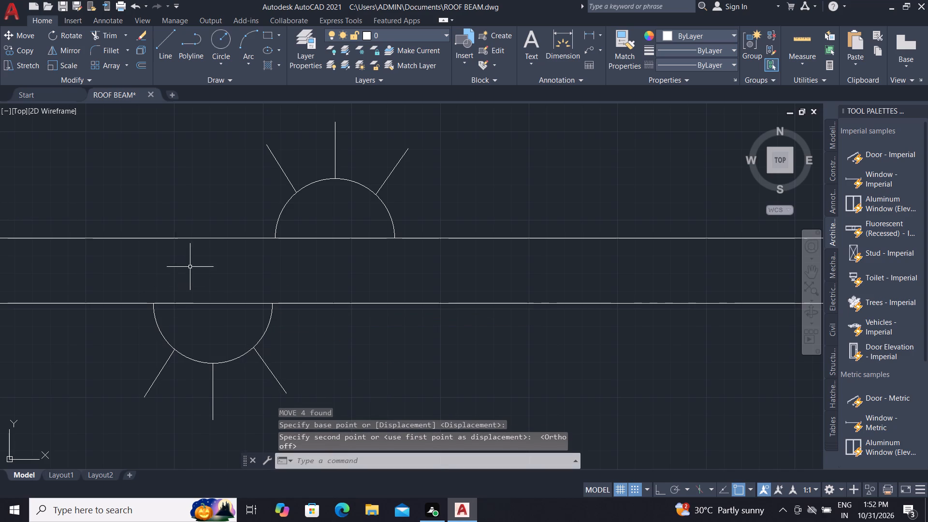
Move the light symbol on the south beam's upper edge about 747 east along the beam.
scroll(294, 282, "down", 3)
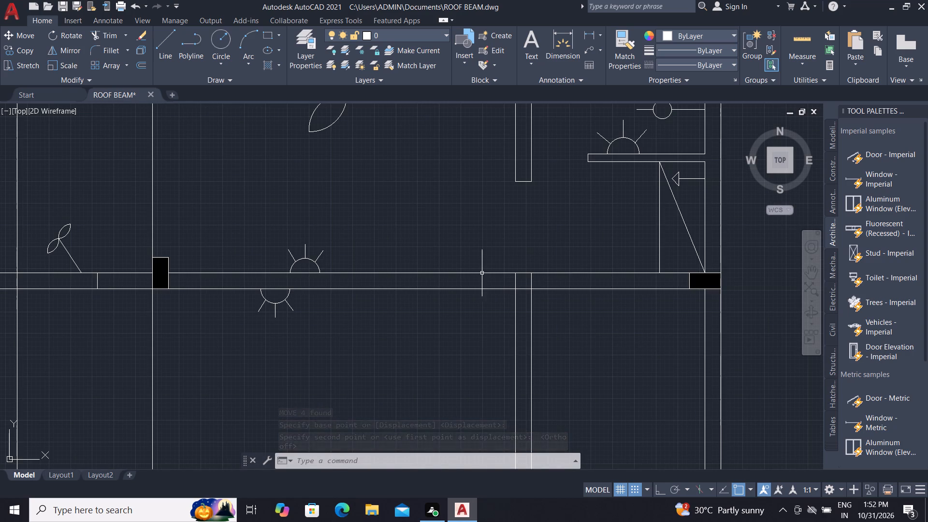
left_click(259, 205)
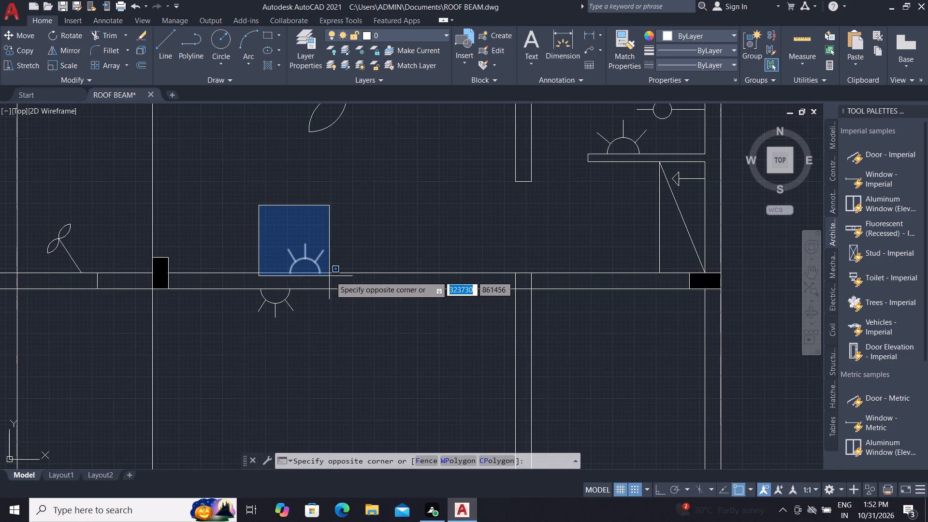
left_click(336, 280)
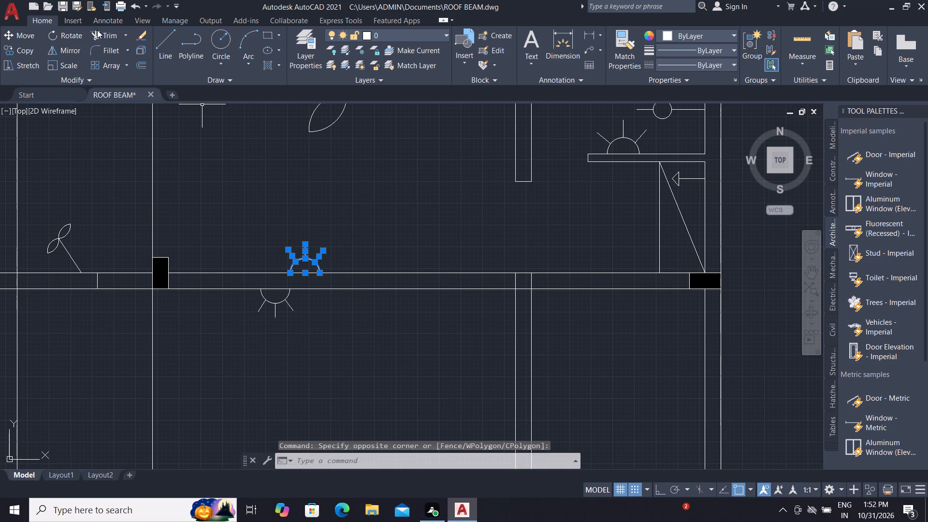
left_click(8, 34)
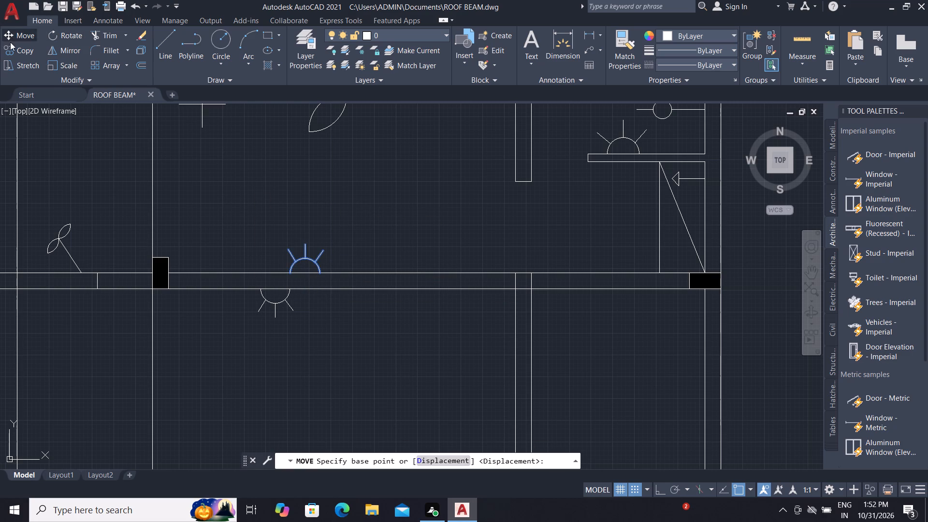
left_click(319, 270)
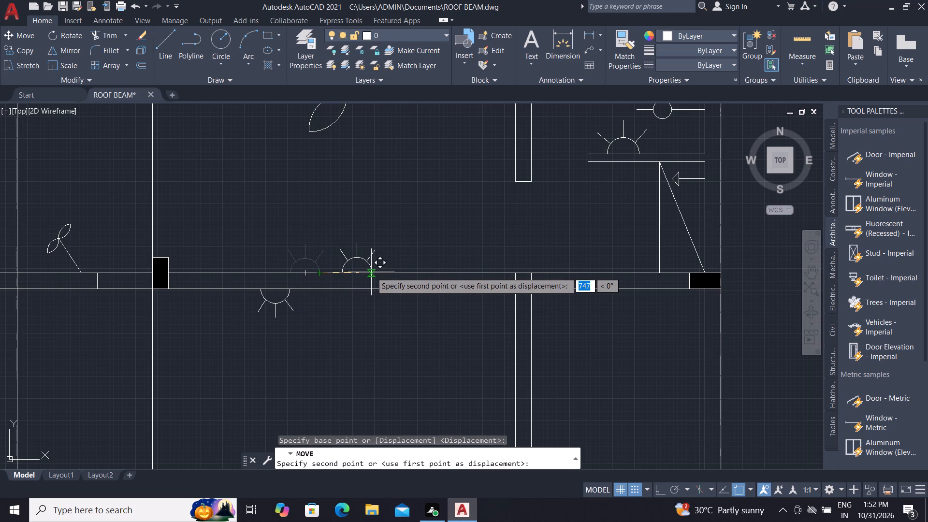
left_click(372, 272)
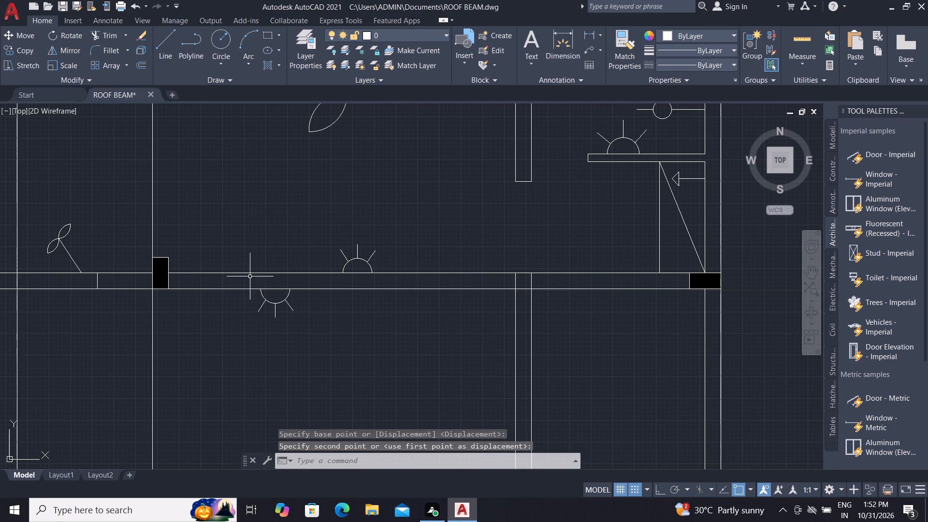
Move the light symbol below the south beam about 725 east along the beam's lower edge.
left_click(250, 276)
left_click(307, 327)
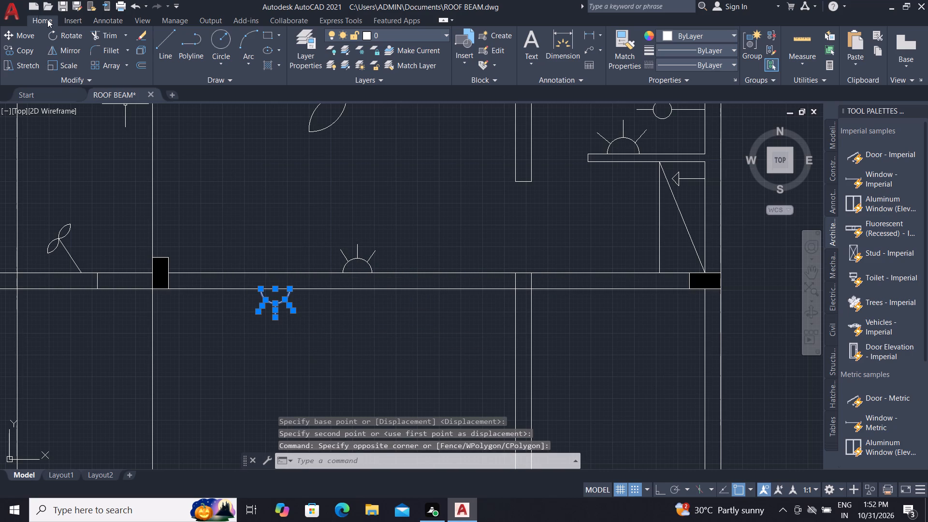
left_click(8, 34)
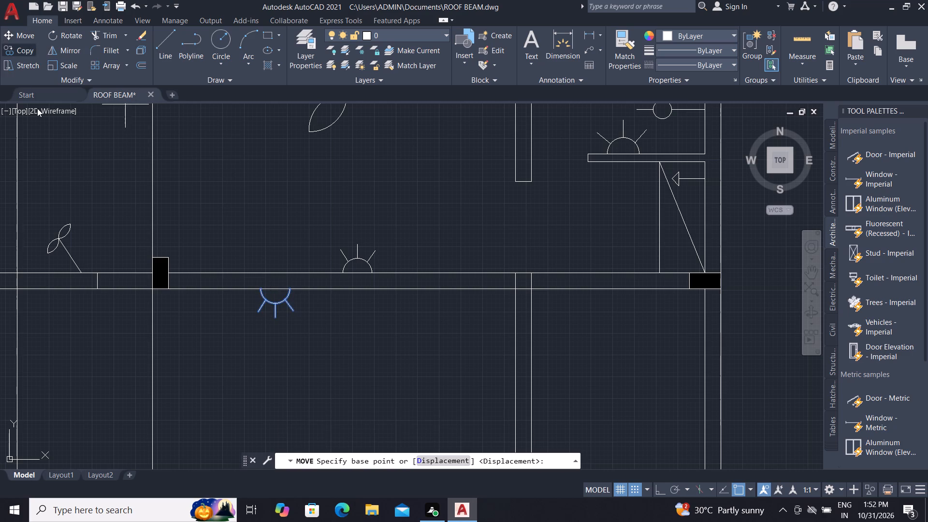
left_click(289, 288)
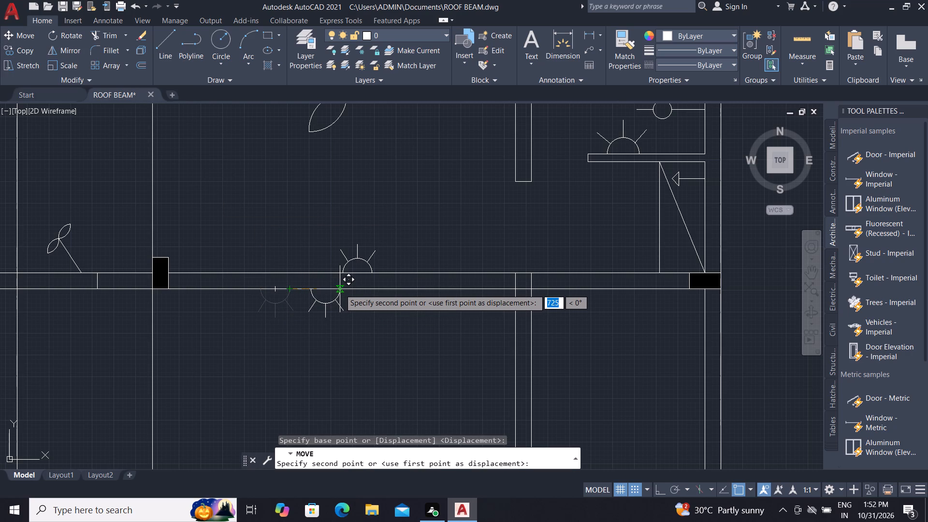
left_click(340, 289)
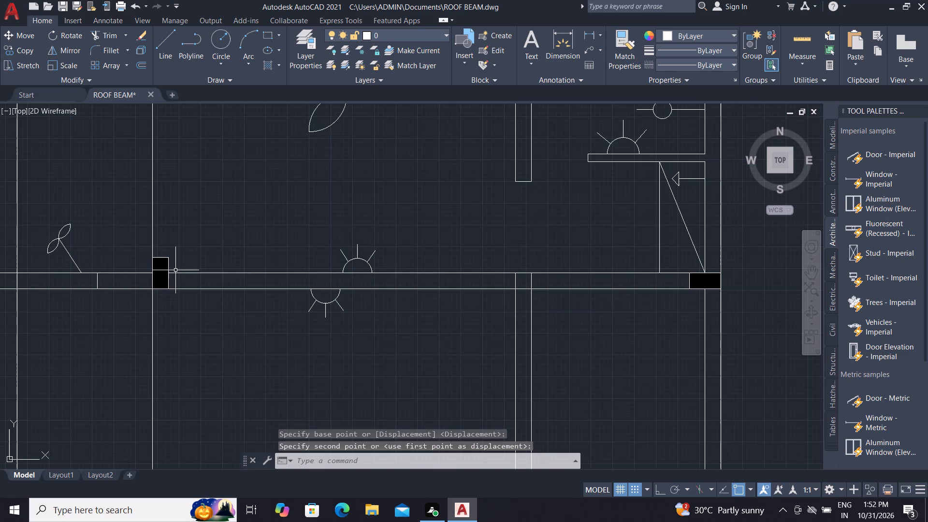
Copy the western room's double semicircular light symbol with its rays about 12200 east onto the south beam, just past the eastern interior wall.
scroll(358, 291, "down", 1)
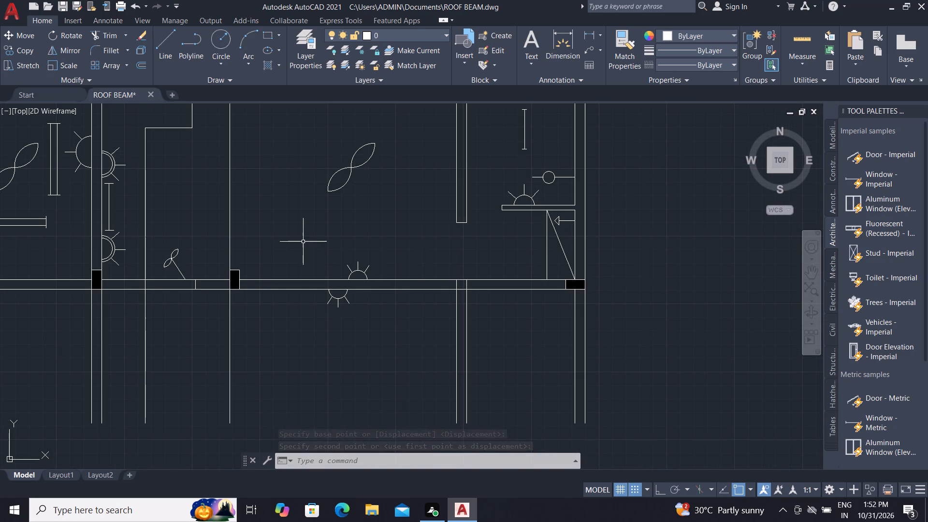
scroll(303, 236, "down", 1)
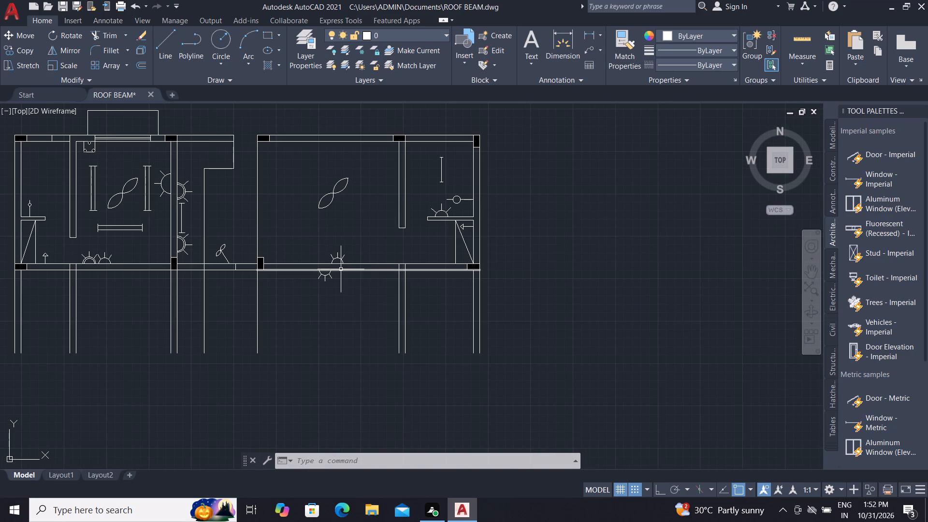
scroll(422, 261, "up", 2)
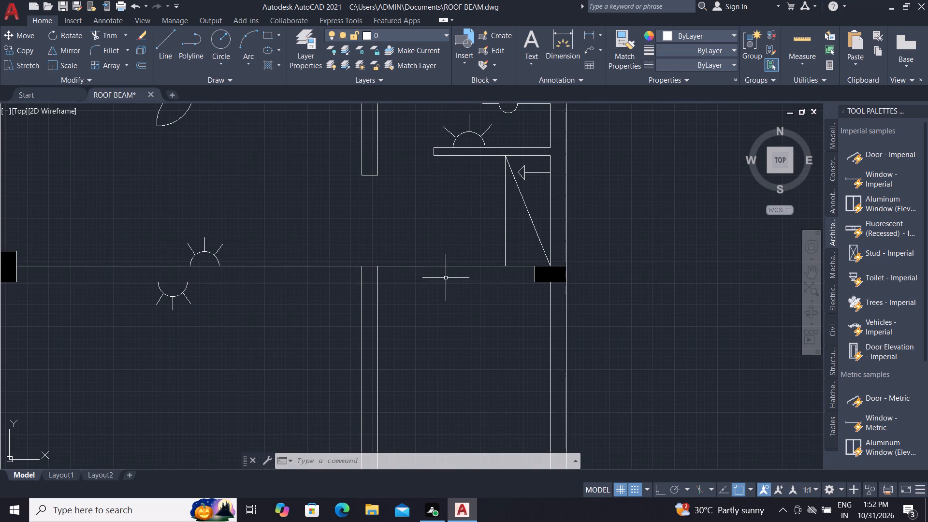
scroll(445, 275, "down", 2)
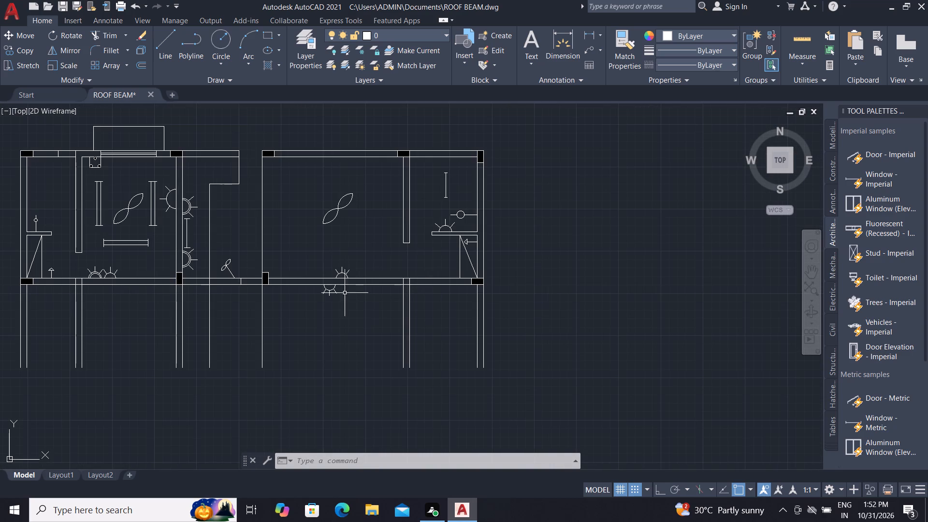
scroll(86, 278, "up", 3)
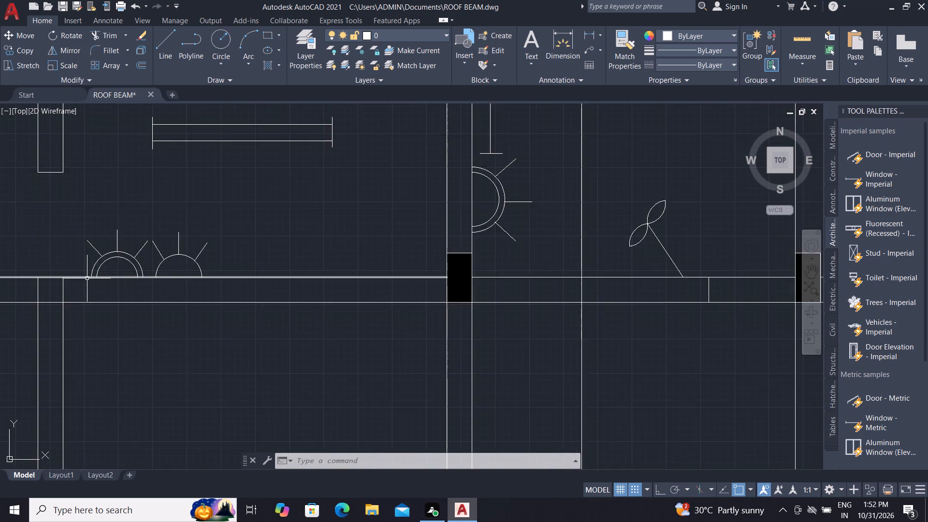
scroll(87, 278, "up", 1)
left_click(65, 154)
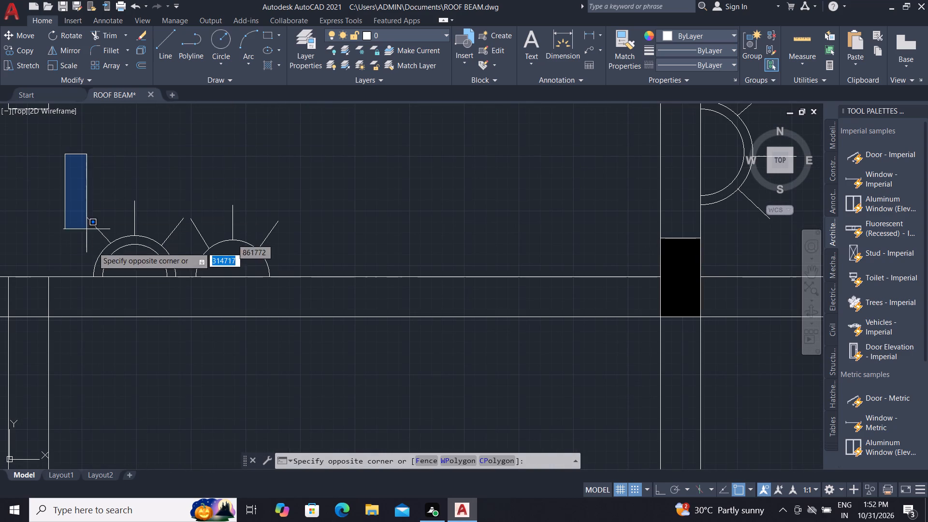
left_click(188, 302)
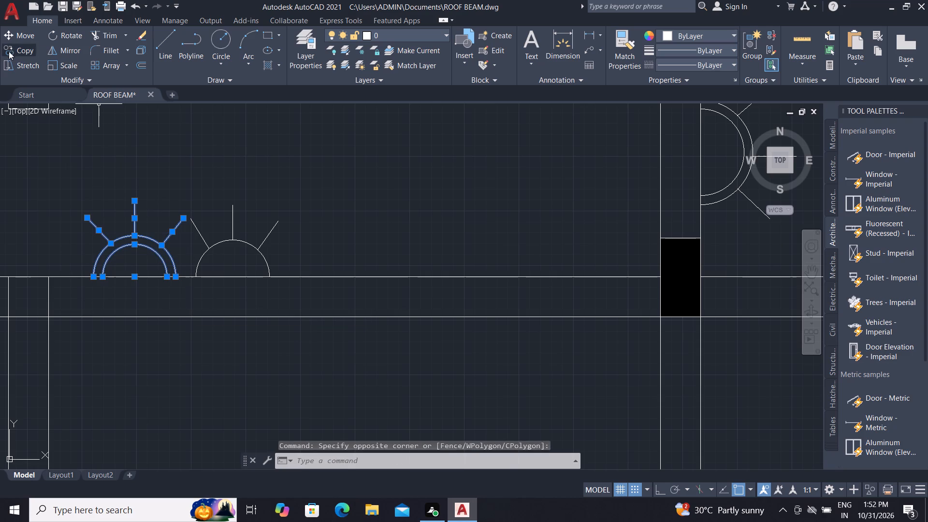
left_click(7, 50)
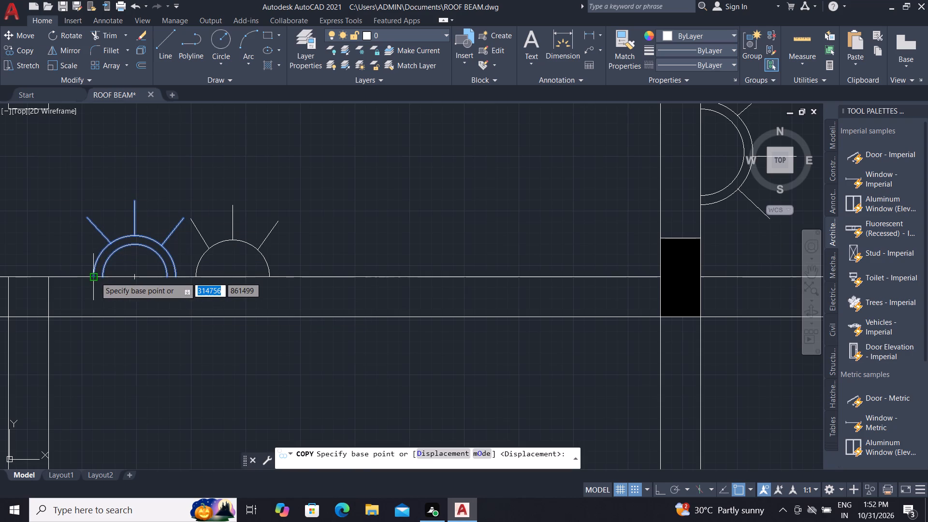
left_click(95, 277)
scroll(55, 250, "down", 4)
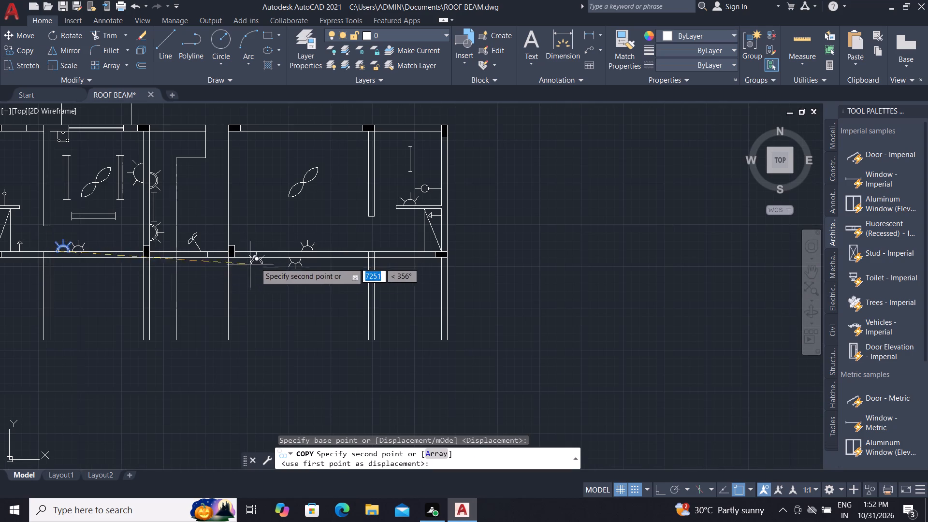
scroll(374, 252, "up", 3)
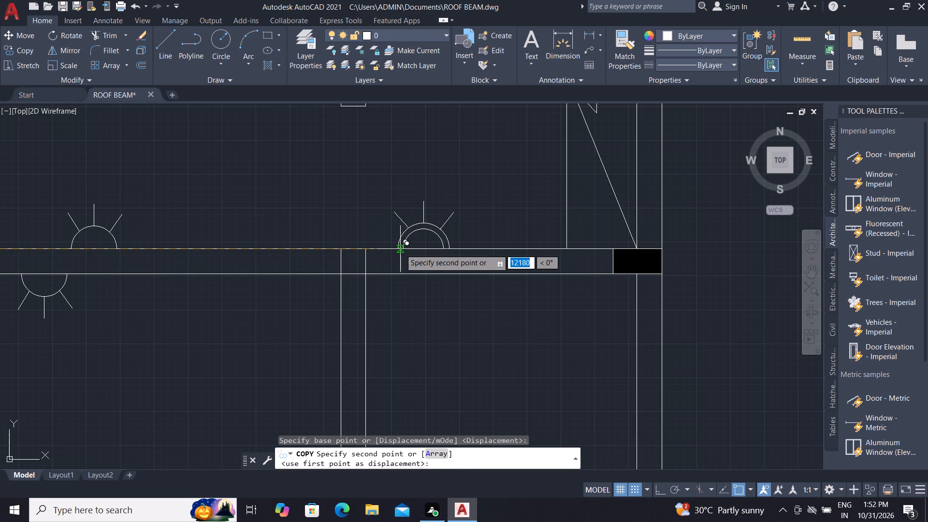
left_click(406, 249)
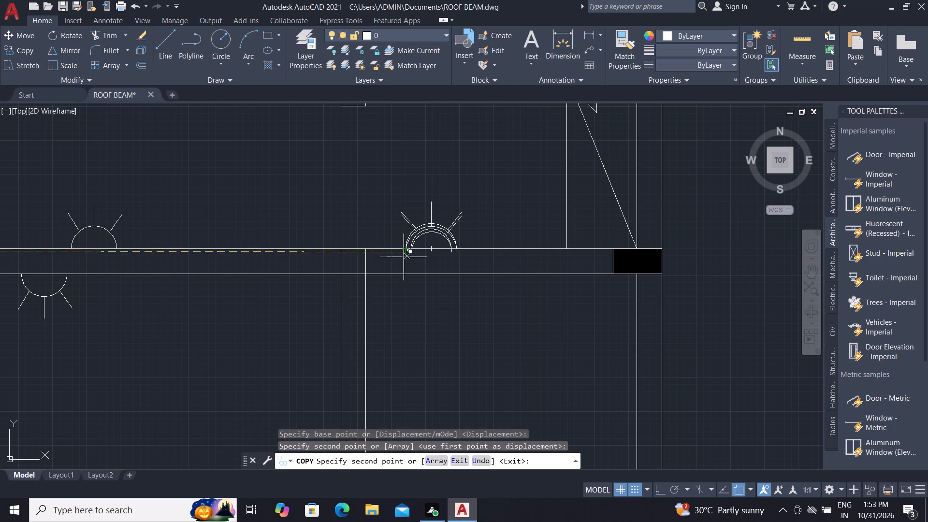
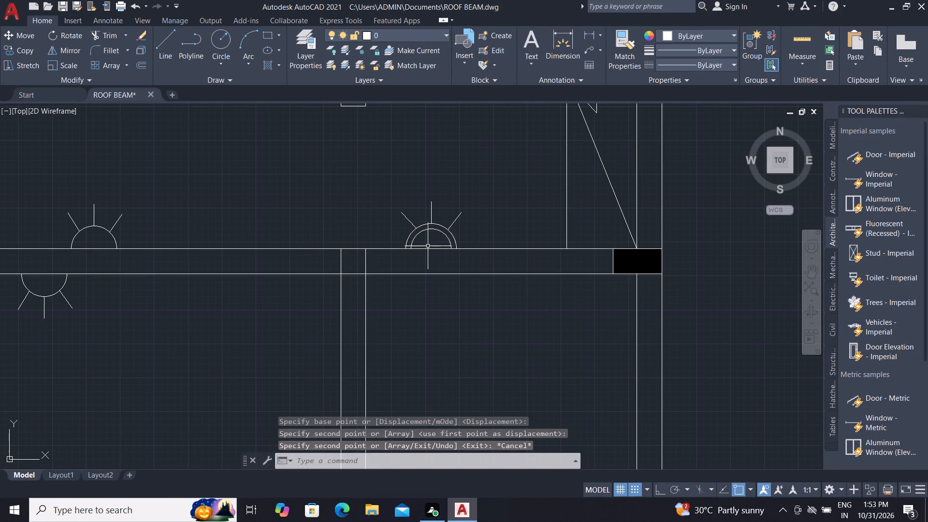
Insert the Door - Imperial block in the room below the propeller-shaped fan symbol, north of the south beam.
middle_click_drag(425, 246, 429, 148)
middle_click_drag(443, 193, 442, 193)
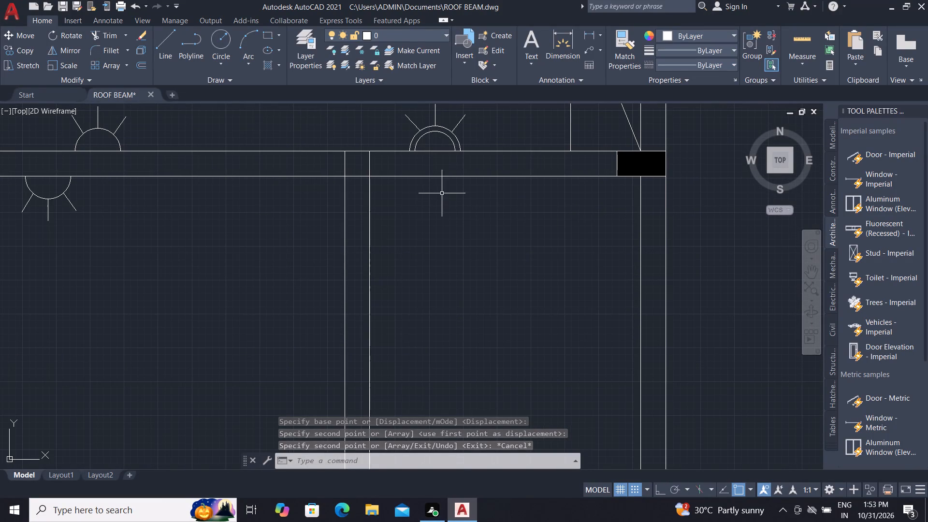
middle_click_drag(442, 193, 510, 391)
scroll(493, 333, "down", 1)
scroll(511, 321, "up", 1)
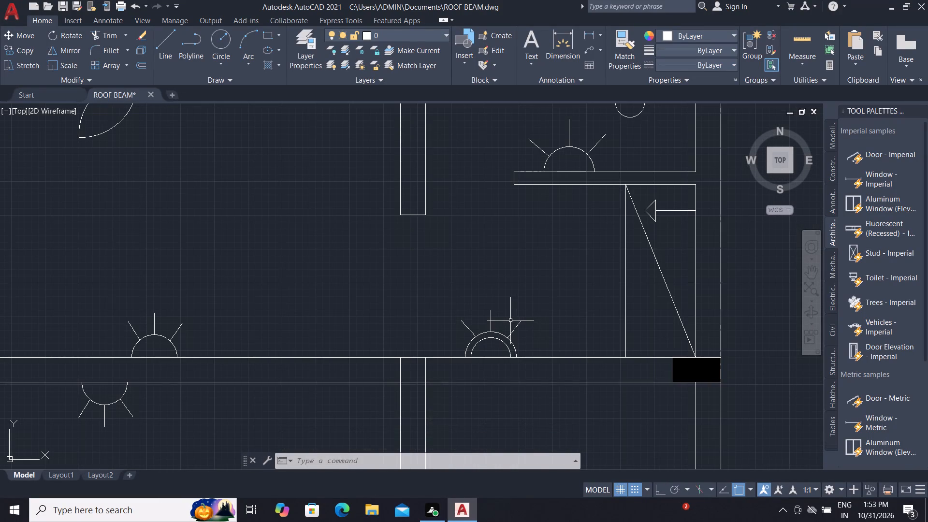
scroll(509, 319, "down", 1)
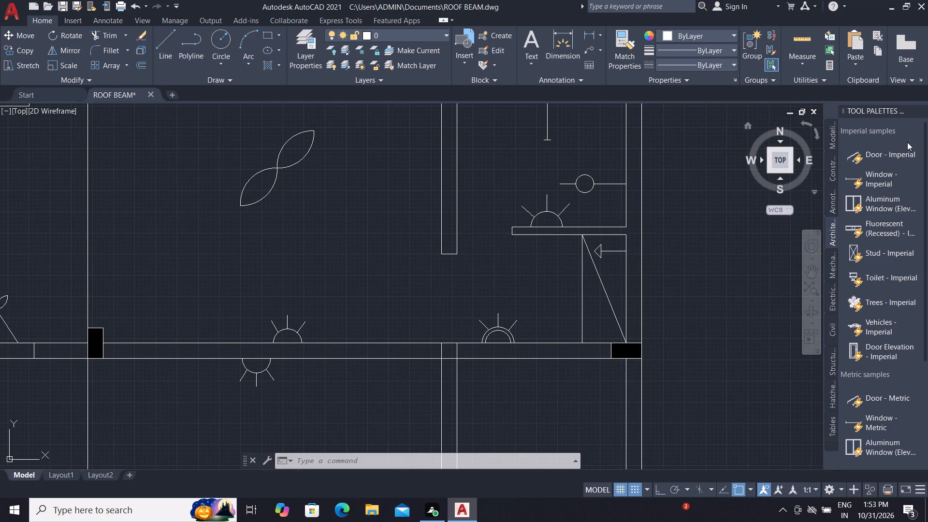
left_click(854, 149)
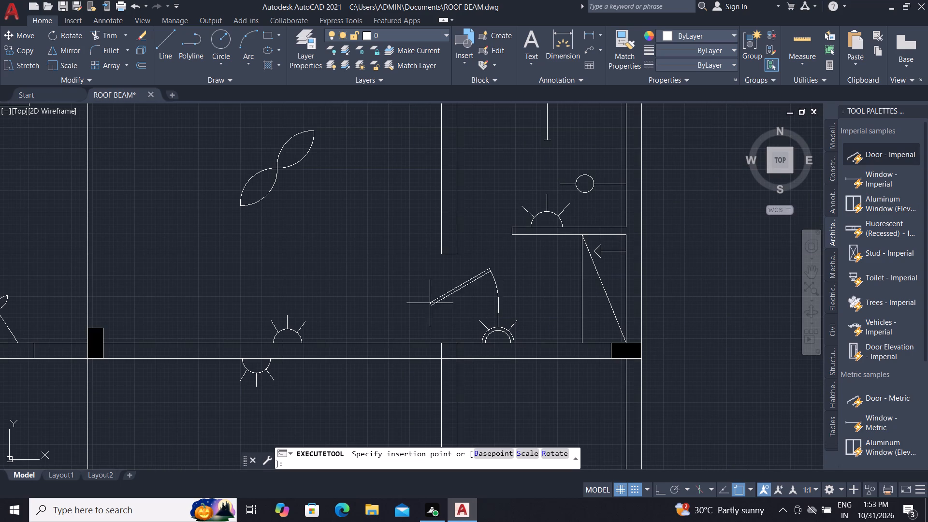
left_click(287, 253)
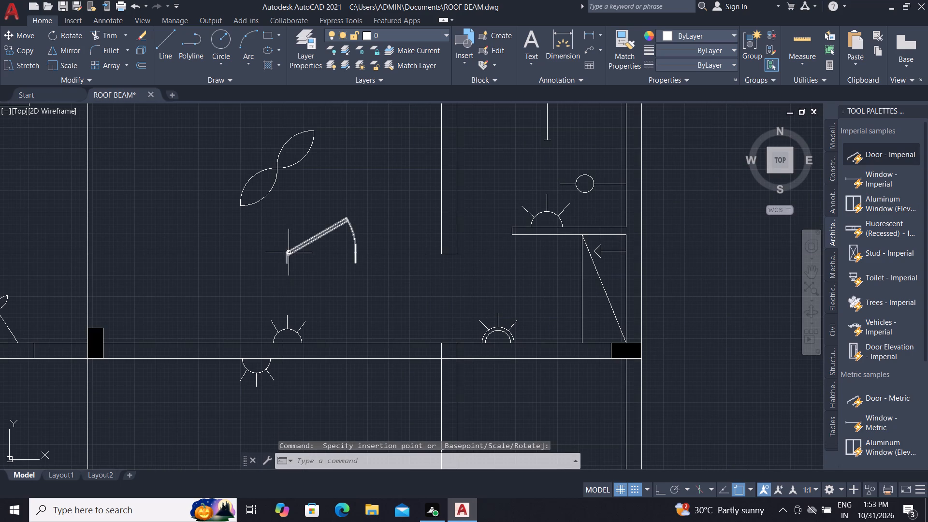
Set the inserted door's swing to Open 90º.
left_click(286, 254)
left_click(279, 226)
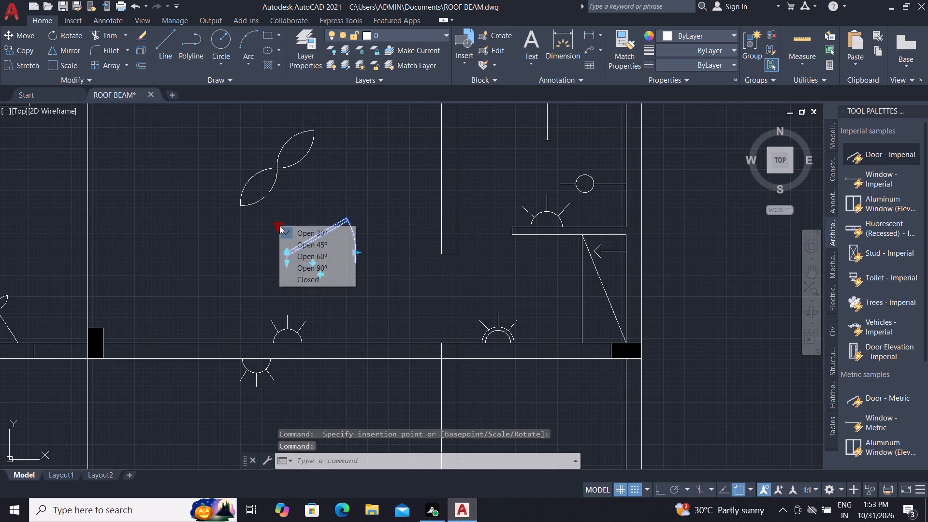
left_click(287, 269)
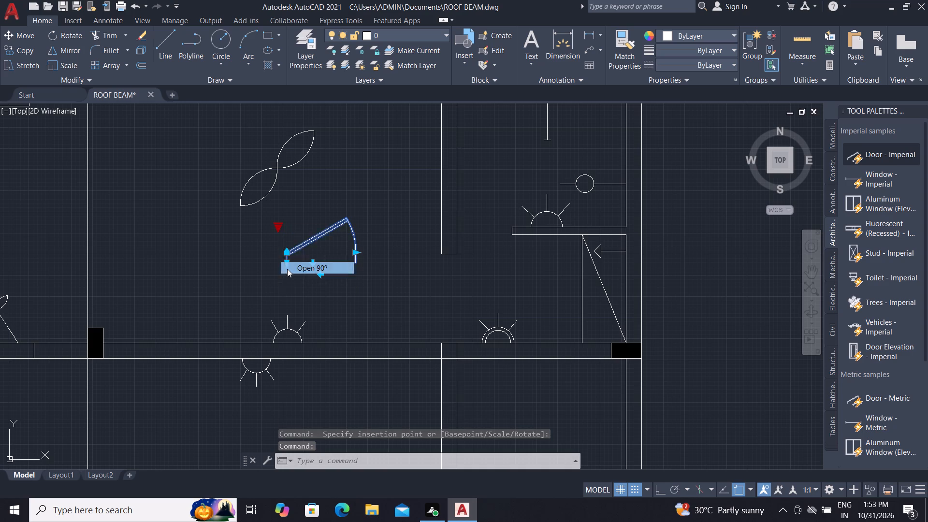
key("Escape")
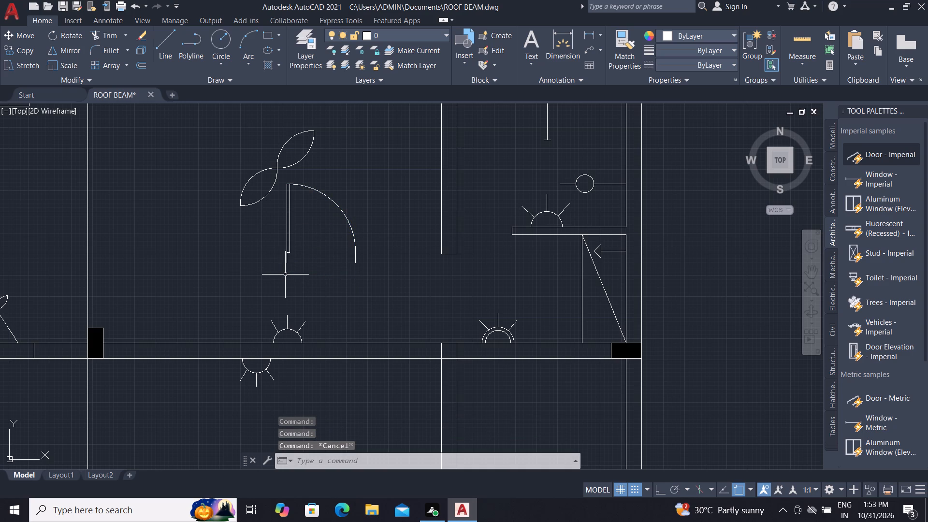
Copy the door about 2548 east onto the interior wall's east face, level with the short partition's lower edge.
type("CO")
key("space")
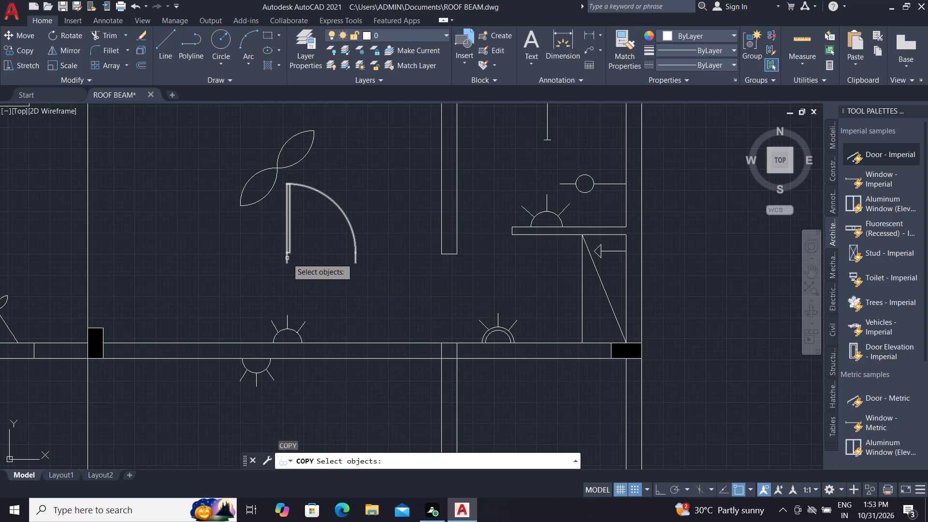
left_click(287, 258)
right_click(287, 251)
left_click(284, 263)
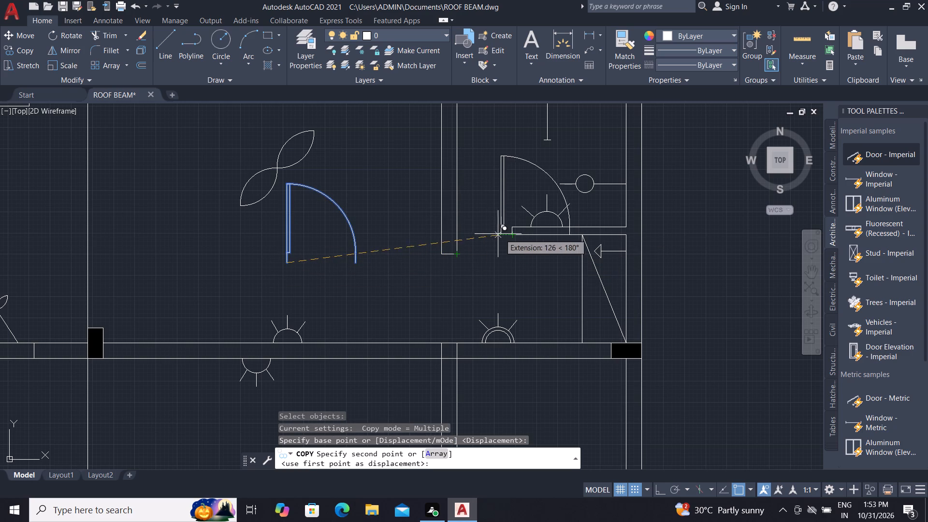
left_click(456, 236)
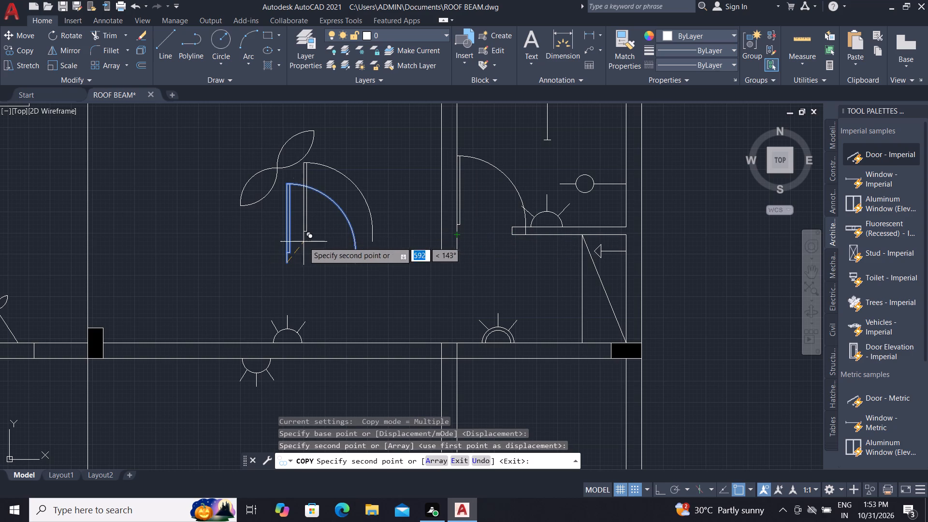
key("Escape")
Scale the copied door down about its lower hinge-side corner so it spans the opening to the short partition.
type("SC")
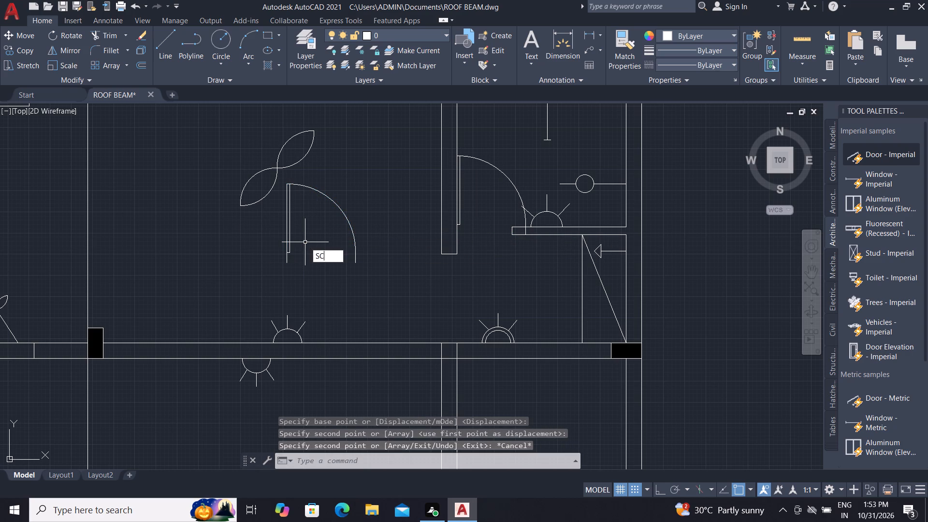
key("space")
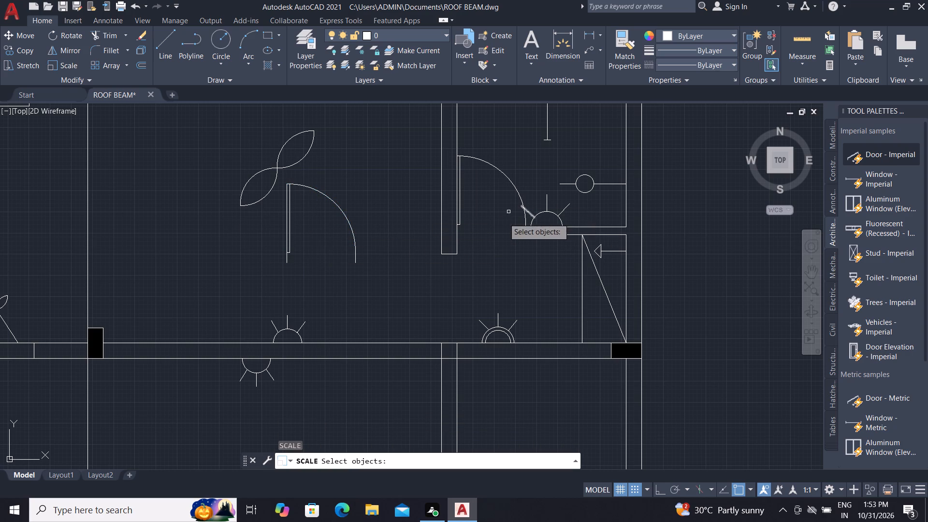
left_click(459, 219)
right_click_drag(458, 219, 456, 224)
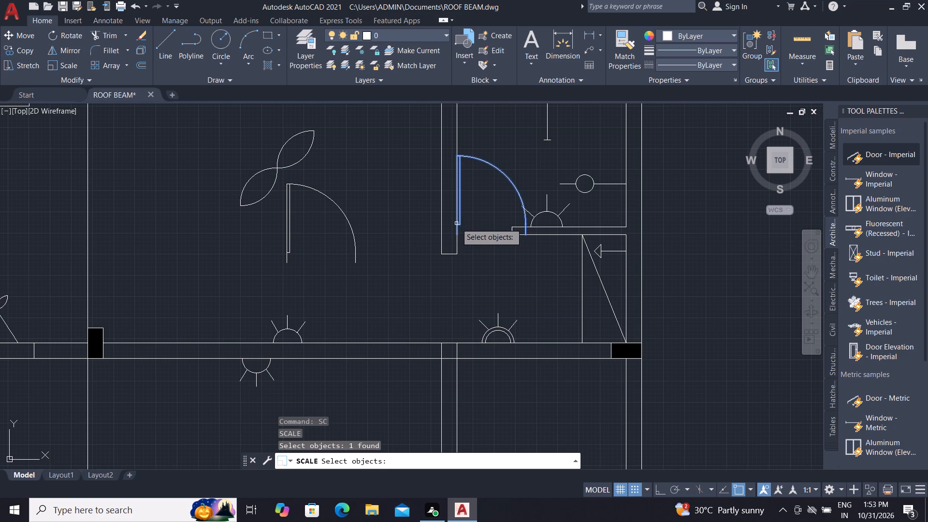
right_click_drag(456, 224, 456, 224)
left_click(455, 236)
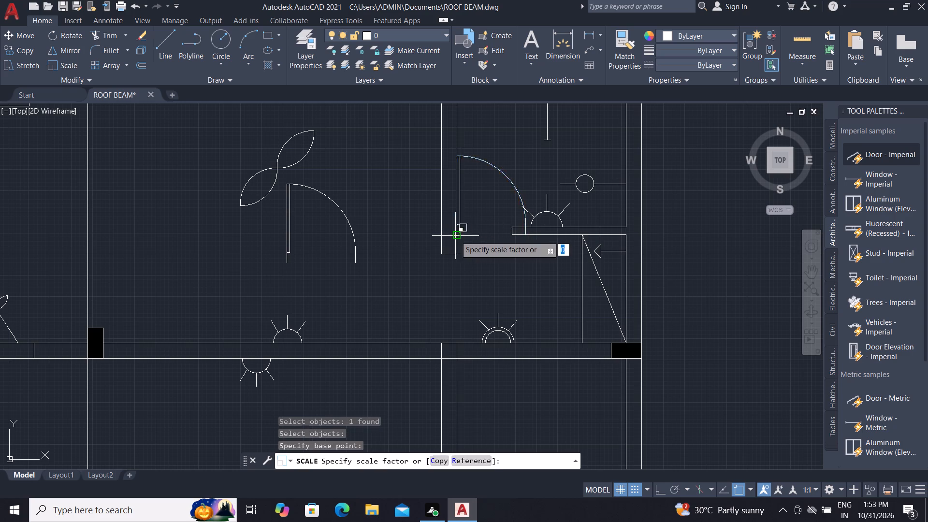
scroll(495, 232, "up", 4)
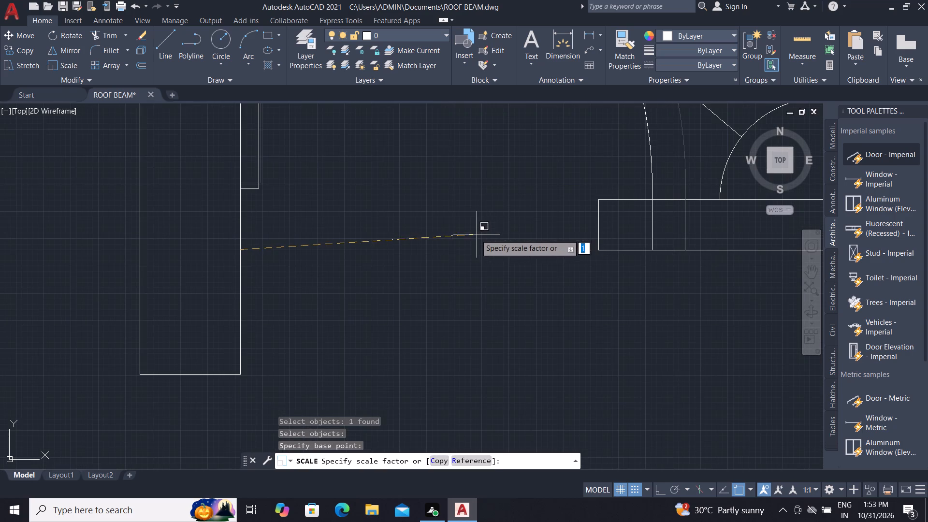
left_click(446, 242)
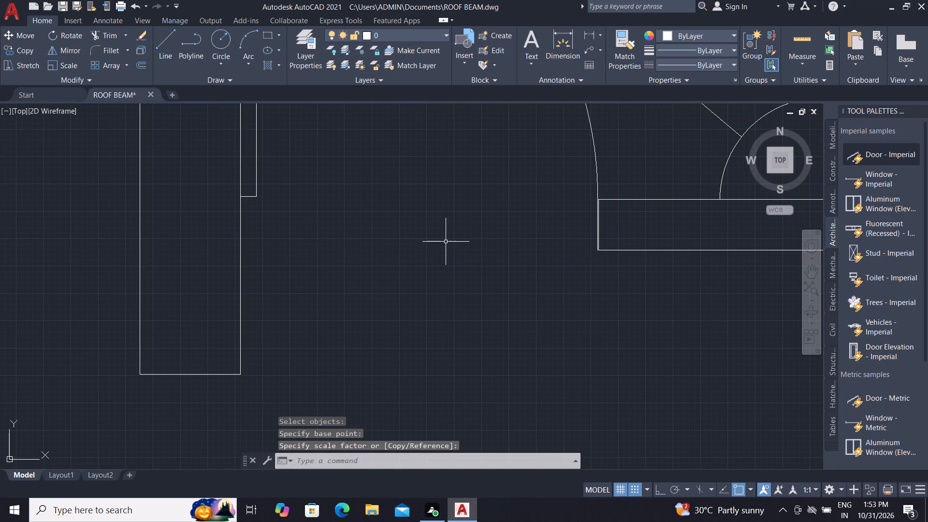
Trim away the short partition's west end line beside the door's jamb line.
scroll(603, 224, "up", 4)
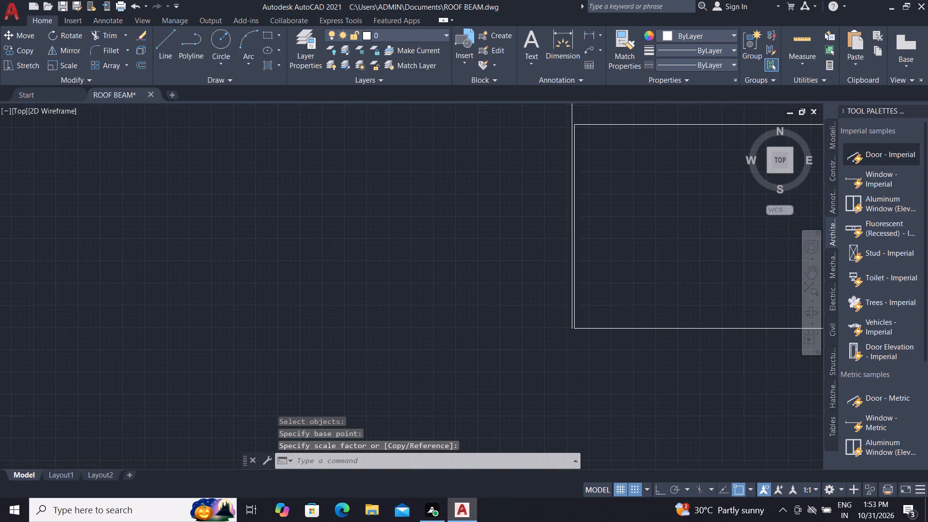
scroll(581, 220, "up", 1)
scroll(580, 221, "down", 1)
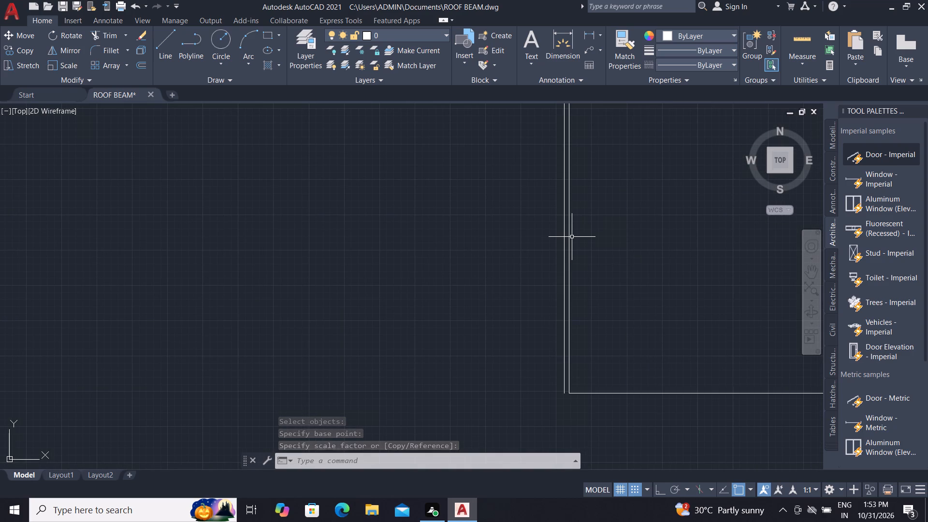
type("TR")
key("space")
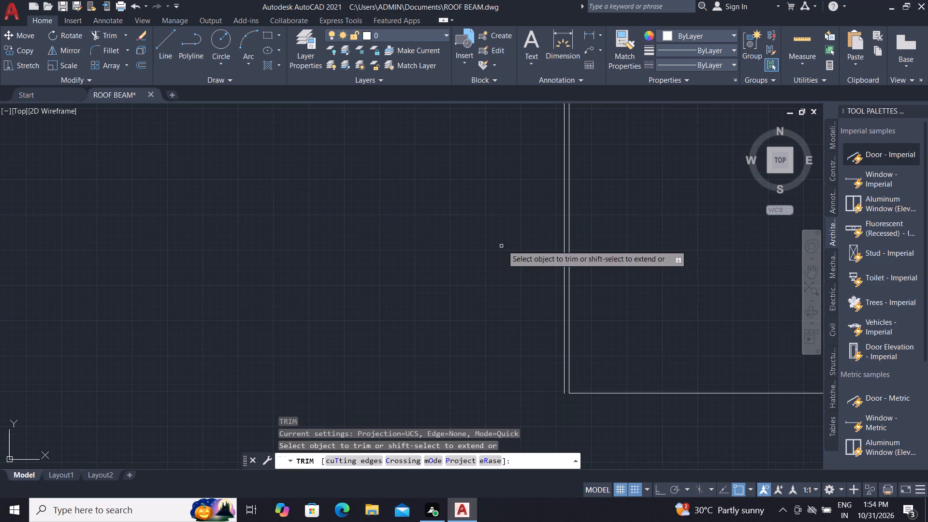
left_click(569, 239)
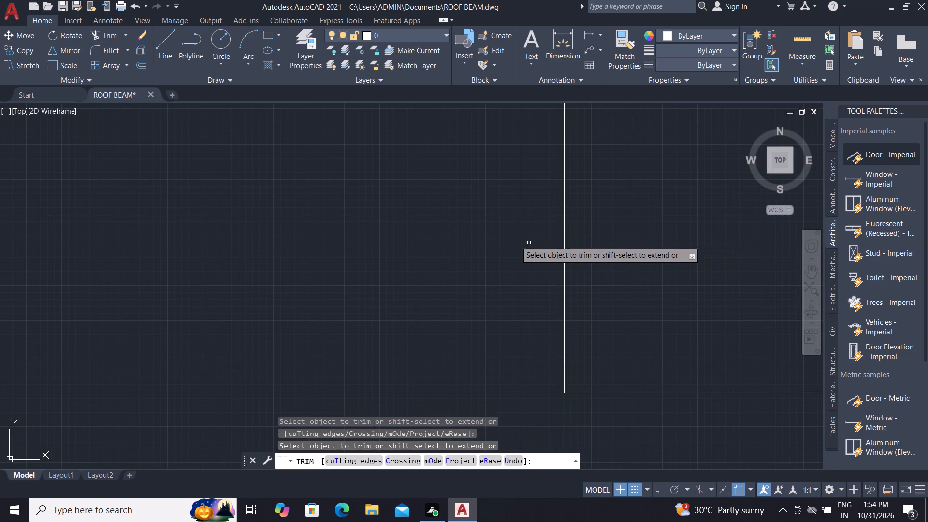
scroll(462, 231, "down", 3)
key("Escape")
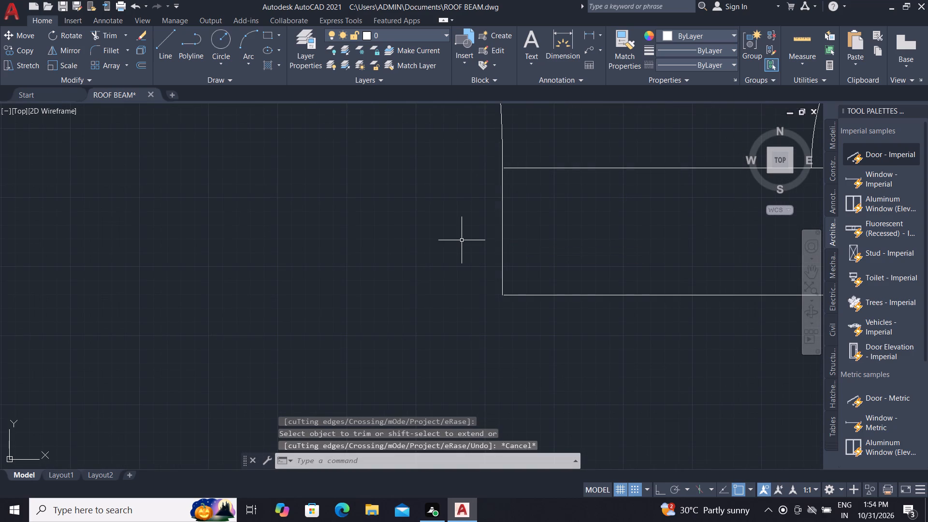
Extend the short partition's upper and lower edges west to the door's jamb line.
type("EX")
key("space")
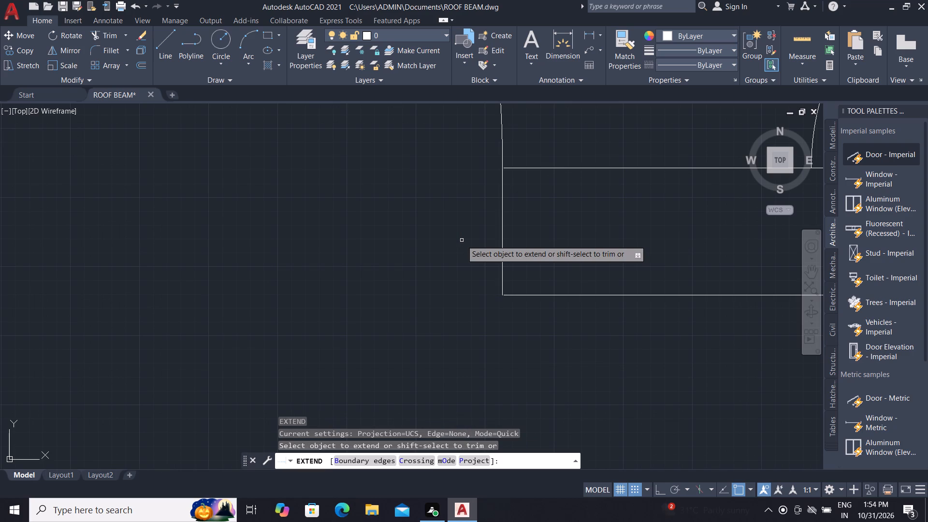
left_click(511, 169)
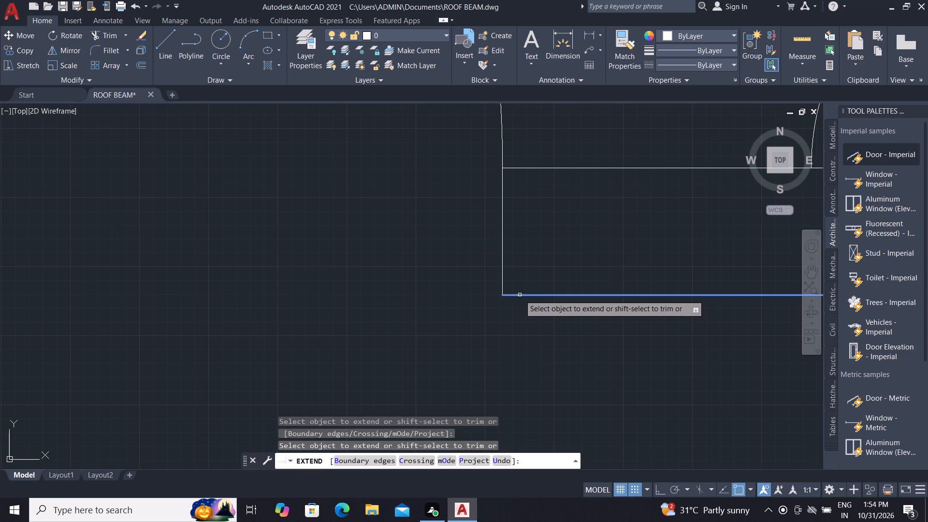
left_click(519, 295)
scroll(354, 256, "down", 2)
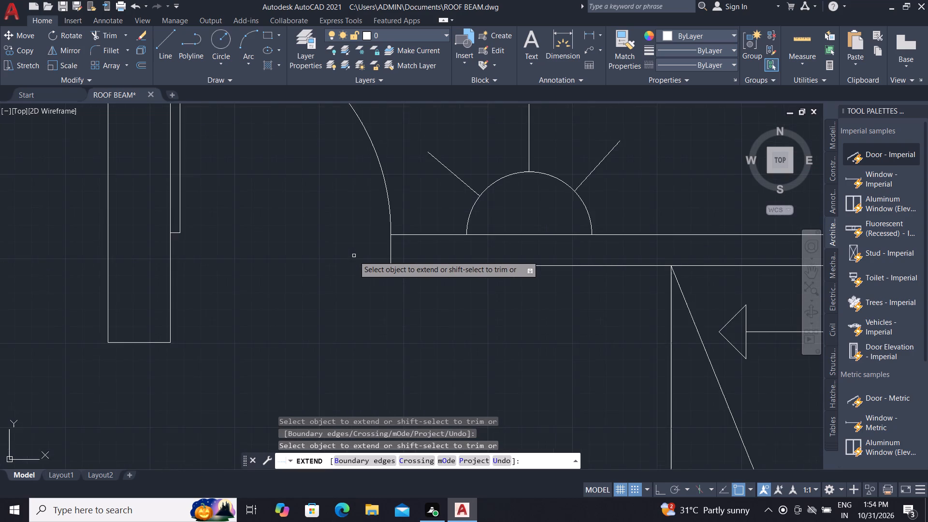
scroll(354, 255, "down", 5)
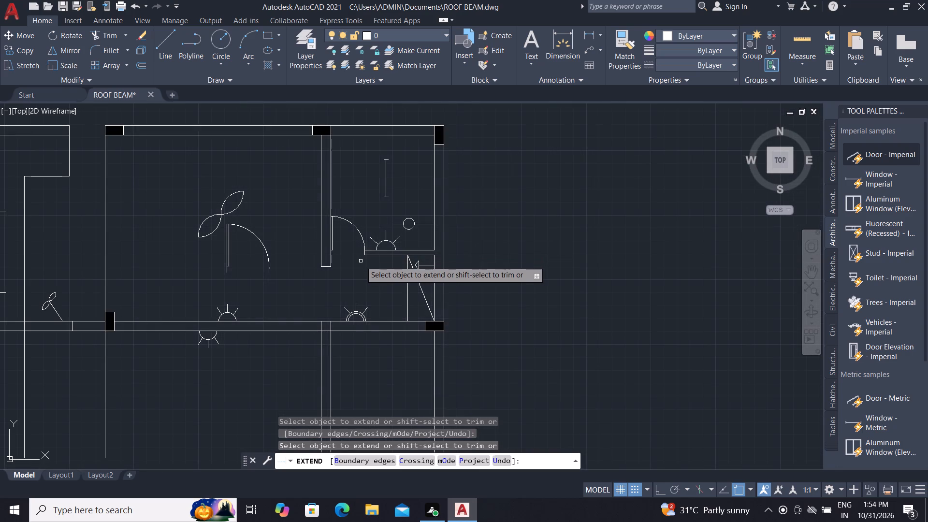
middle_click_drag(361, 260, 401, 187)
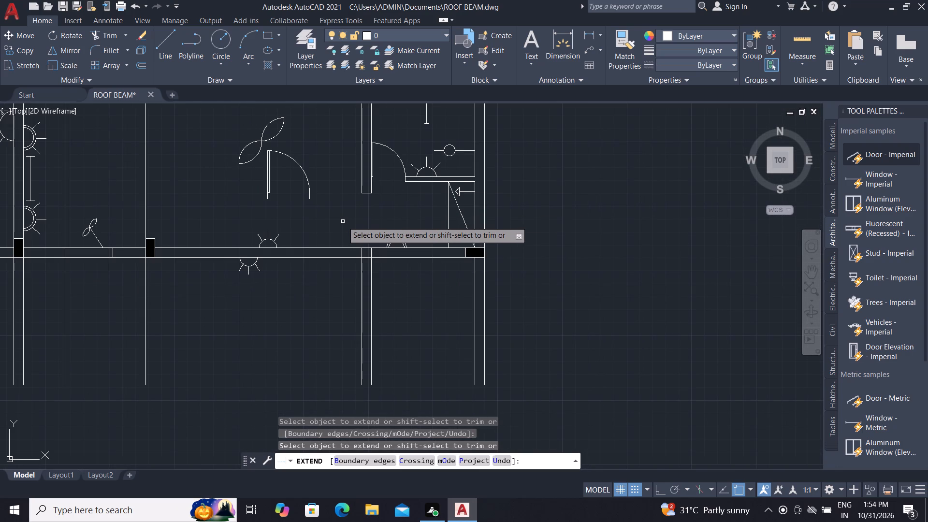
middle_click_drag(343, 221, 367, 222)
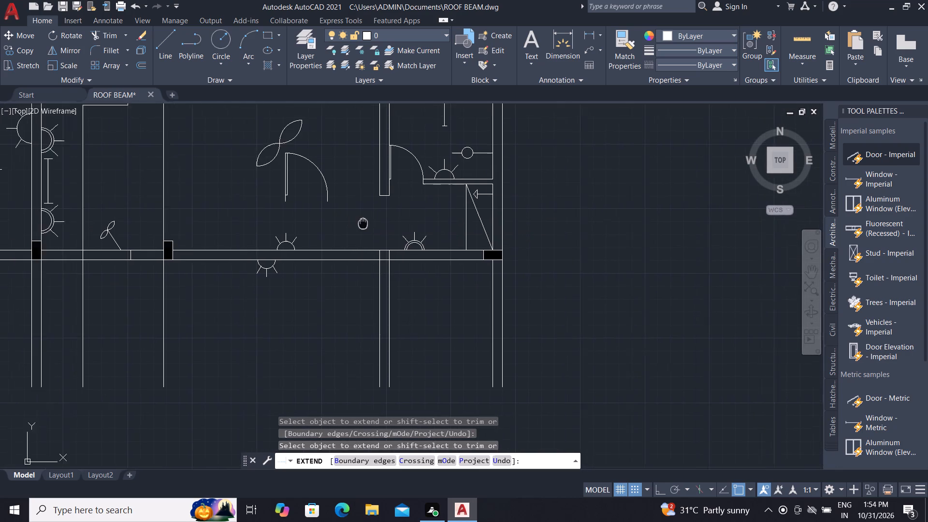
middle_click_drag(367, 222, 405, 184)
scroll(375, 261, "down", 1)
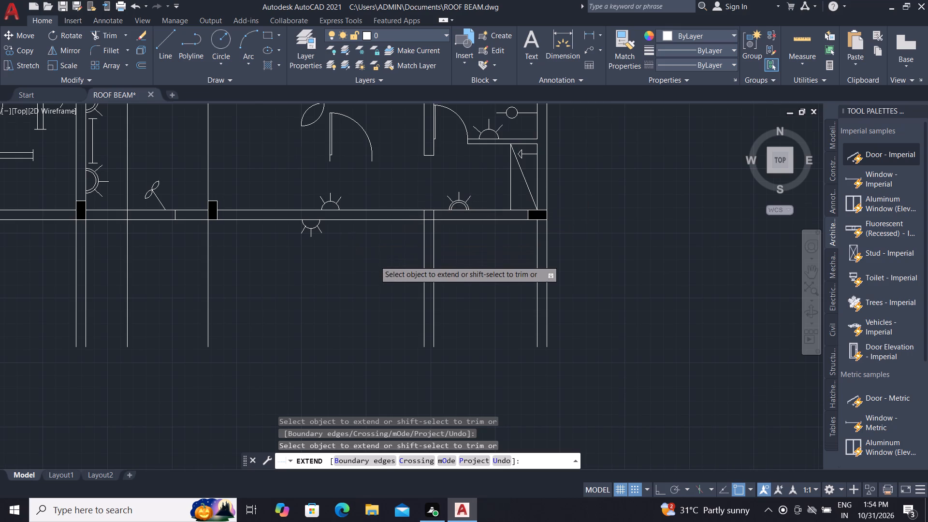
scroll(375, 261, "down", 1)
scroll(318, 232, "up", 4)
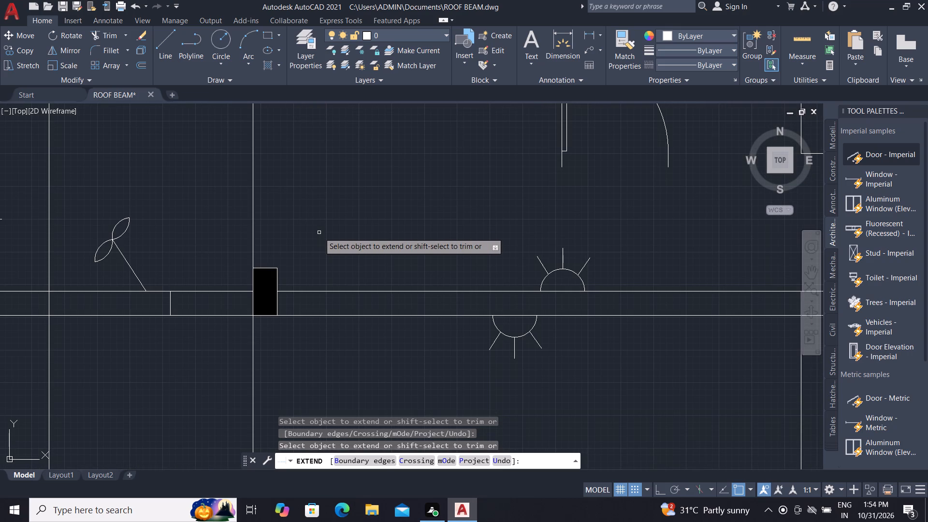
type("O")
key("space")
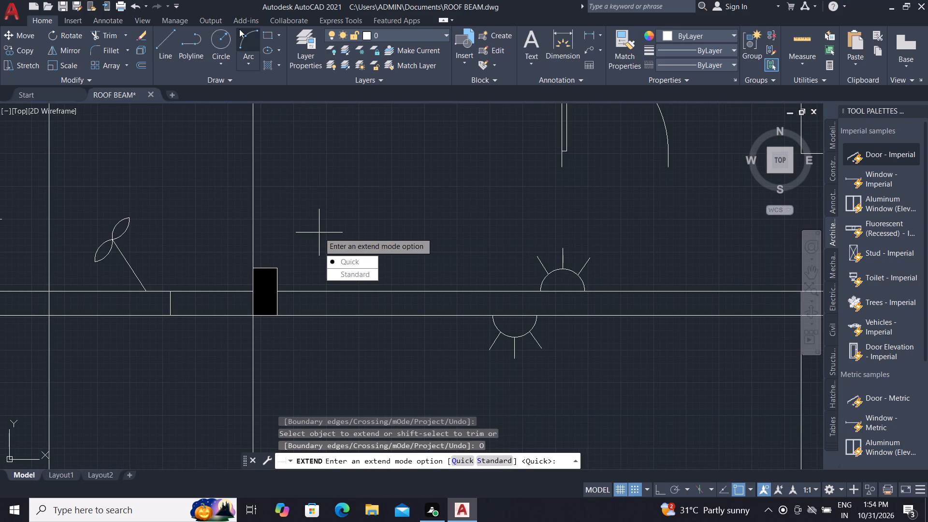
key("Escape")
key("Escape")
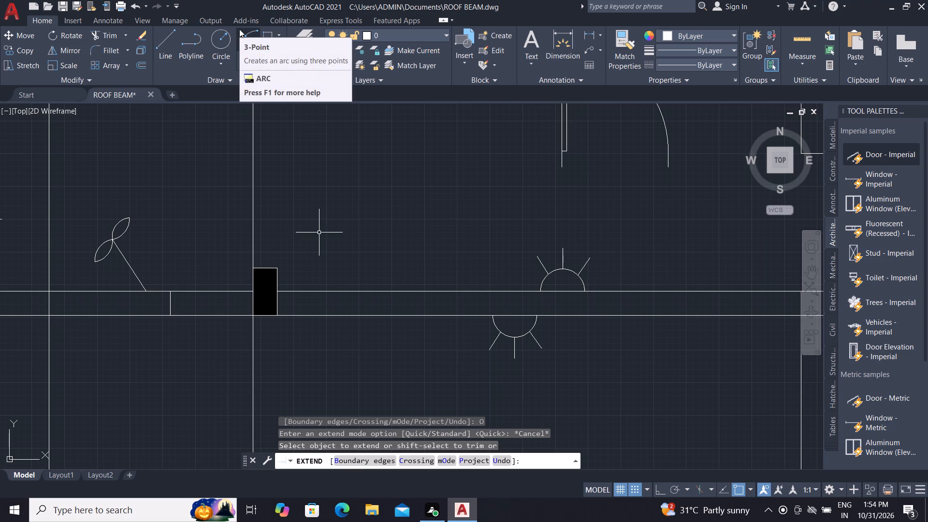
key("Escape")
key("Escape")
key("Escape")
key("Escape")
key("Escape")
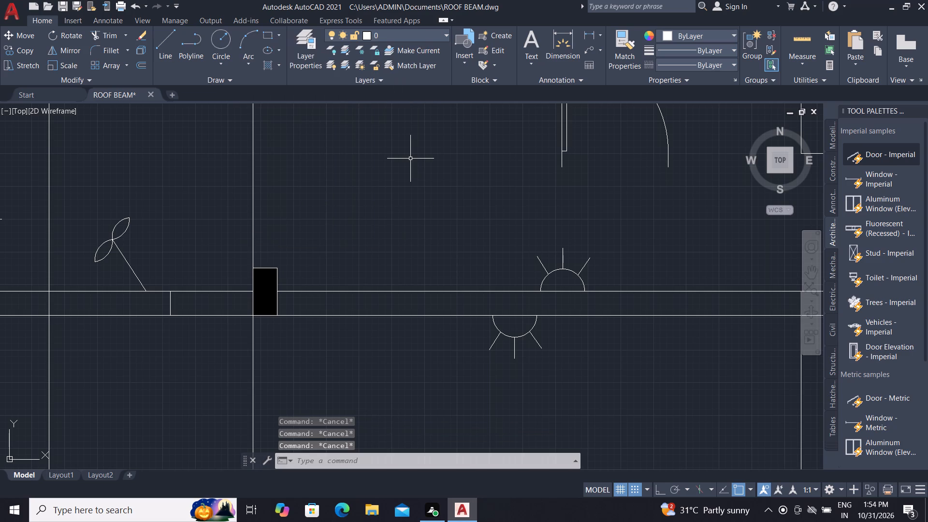
Offset the line at the west edge of the large eastern room 230 to the east to form the wall's inner face.
key("o")
key("space")
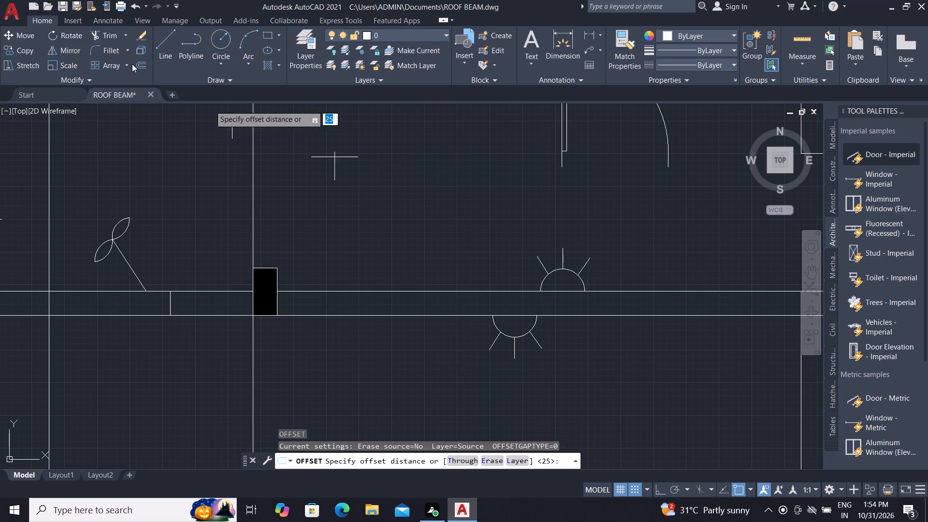
scroll(125, 63, "left", 7)
key("2")
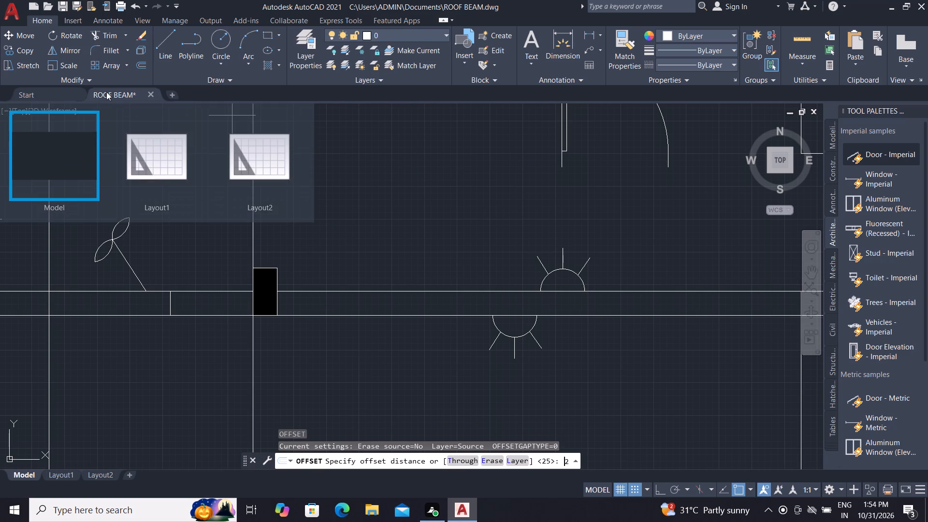
key("3")
scroll(241, 59, "right", 14)
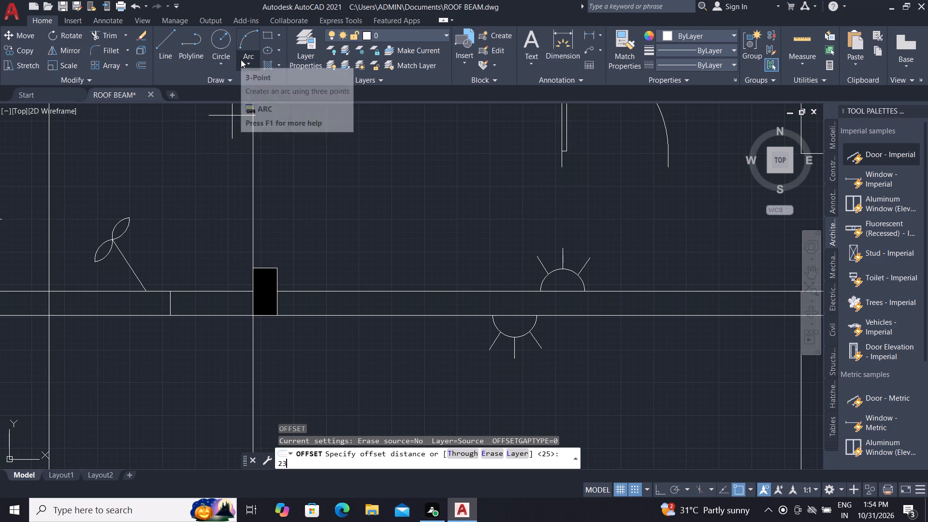
key("0")
key("space")
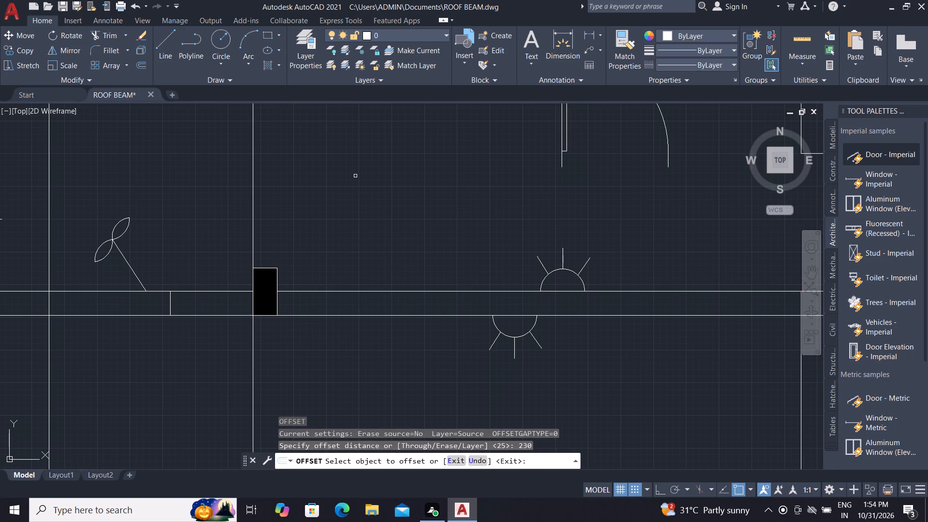
scroll(370, 222, "down", 3)
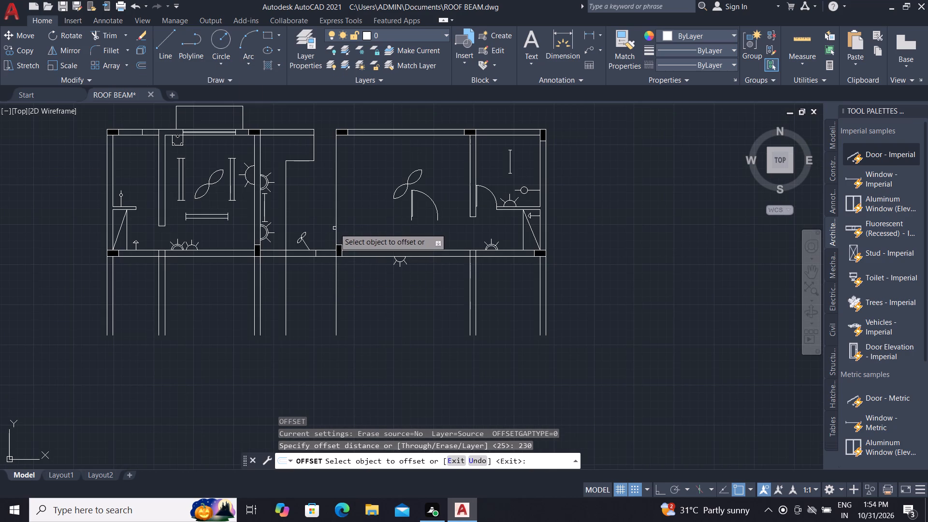
left_click(336, 229)
left_click(347, 233)
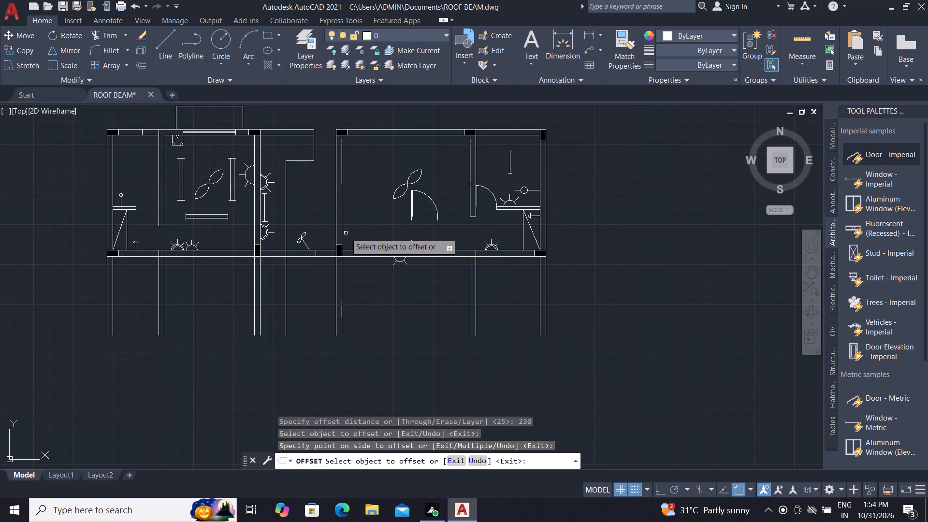
key("Escape")
Trim the offset wall line where it runs south beyond the plan's lower wall.
type("TR")
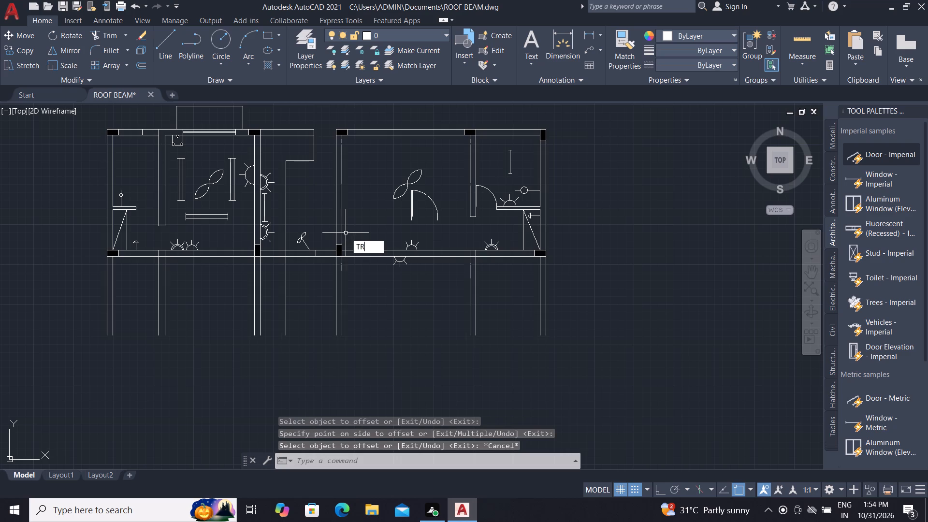
key("space")
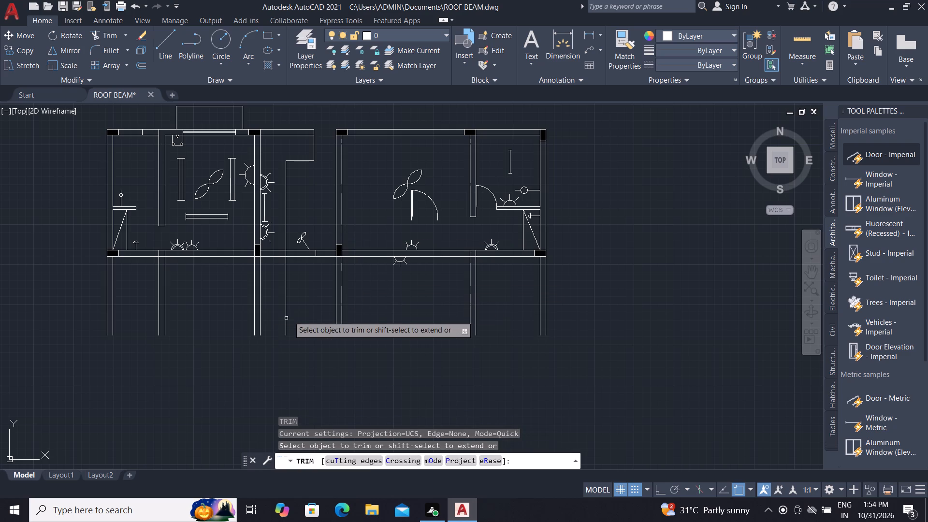
left_click(343, 295)
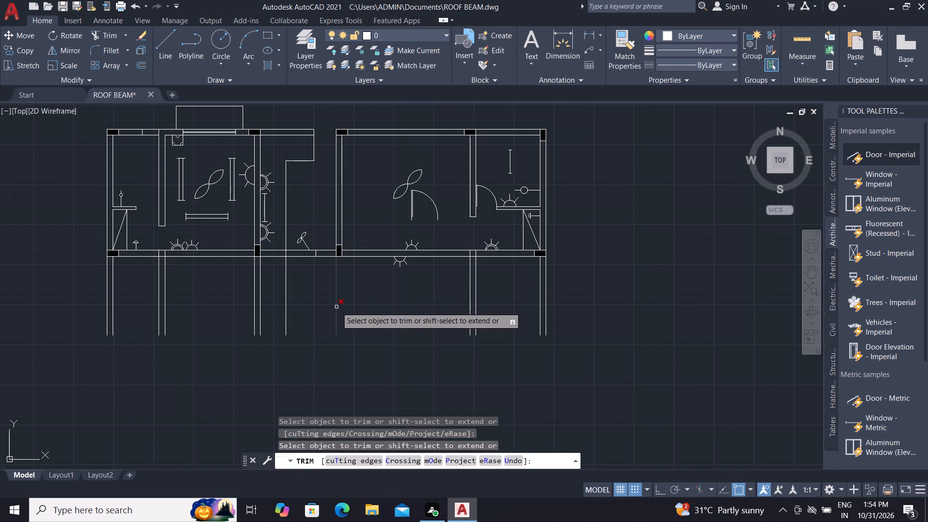
key("Escape")
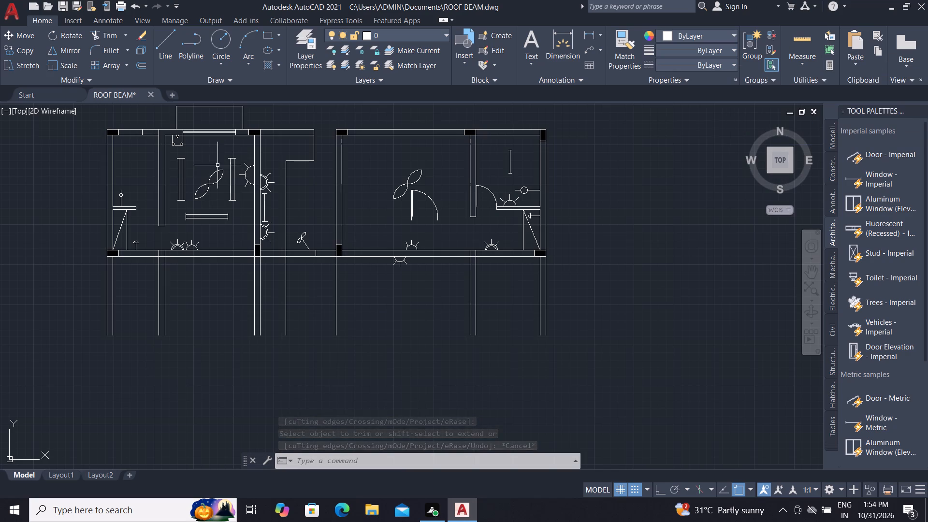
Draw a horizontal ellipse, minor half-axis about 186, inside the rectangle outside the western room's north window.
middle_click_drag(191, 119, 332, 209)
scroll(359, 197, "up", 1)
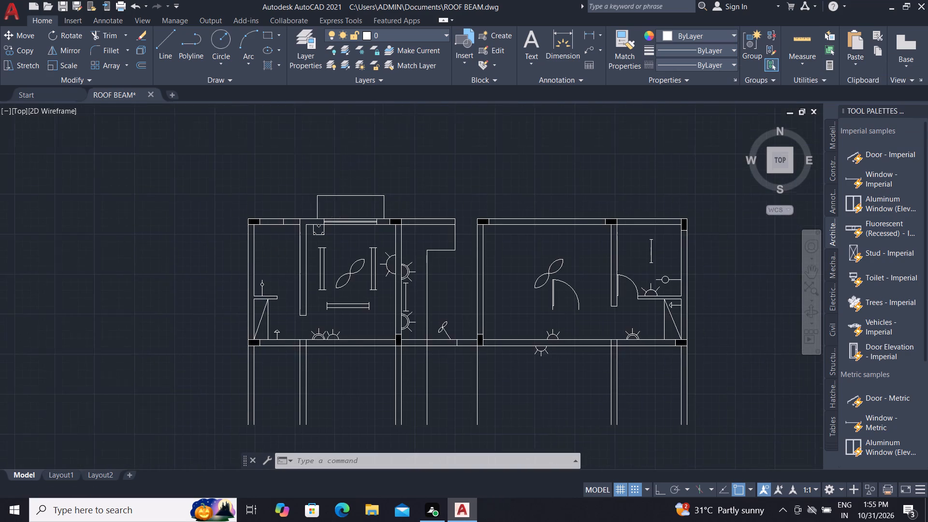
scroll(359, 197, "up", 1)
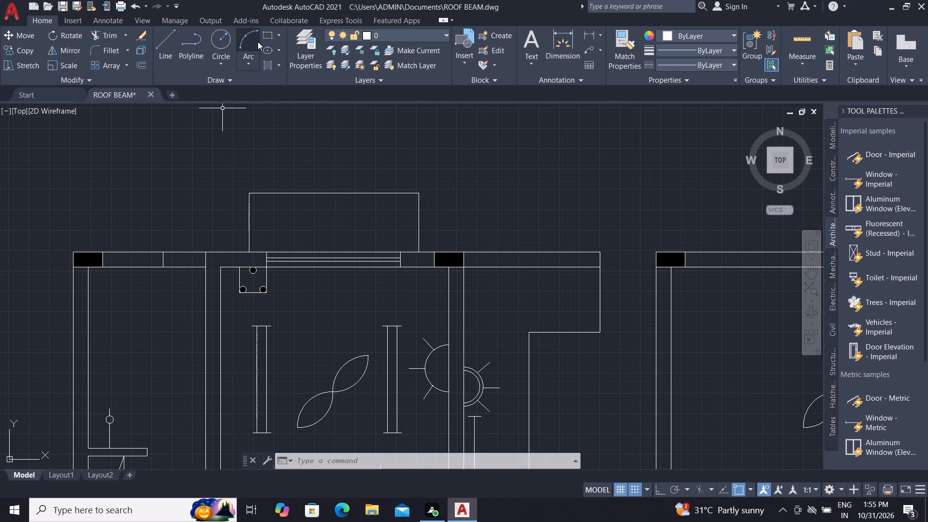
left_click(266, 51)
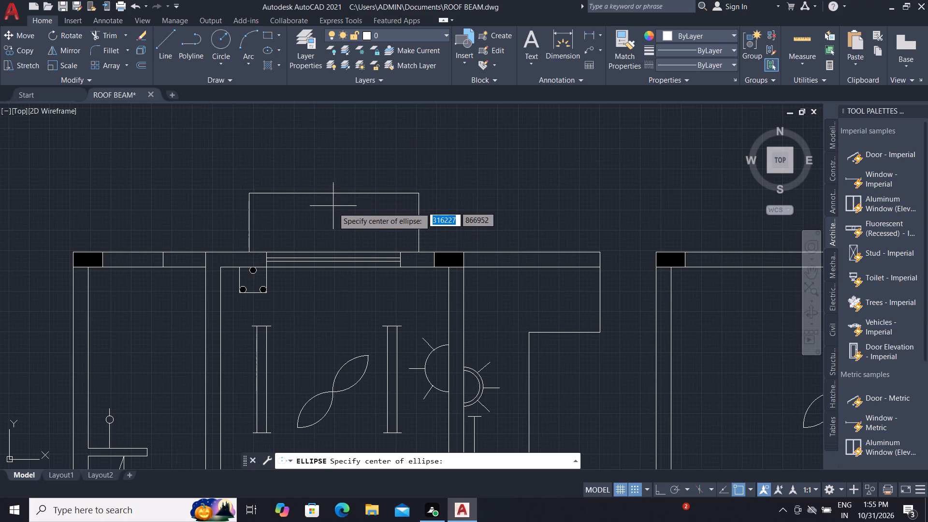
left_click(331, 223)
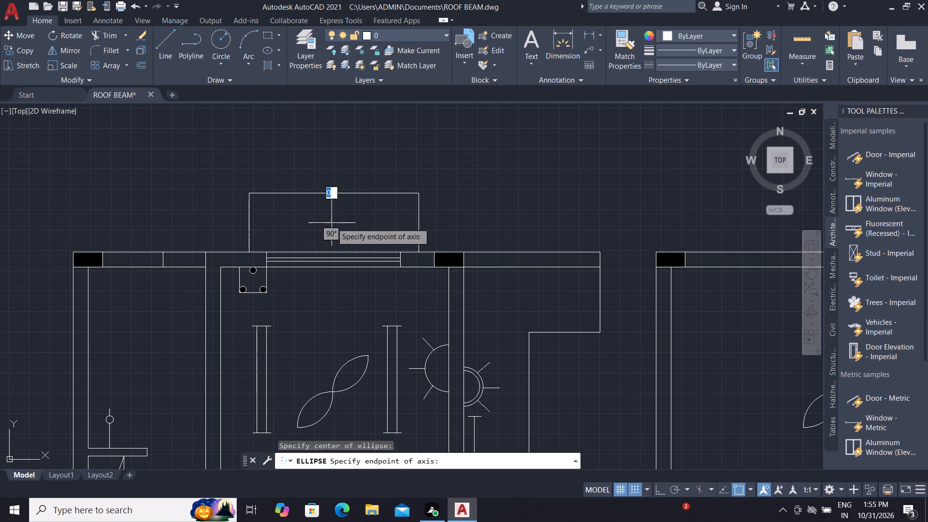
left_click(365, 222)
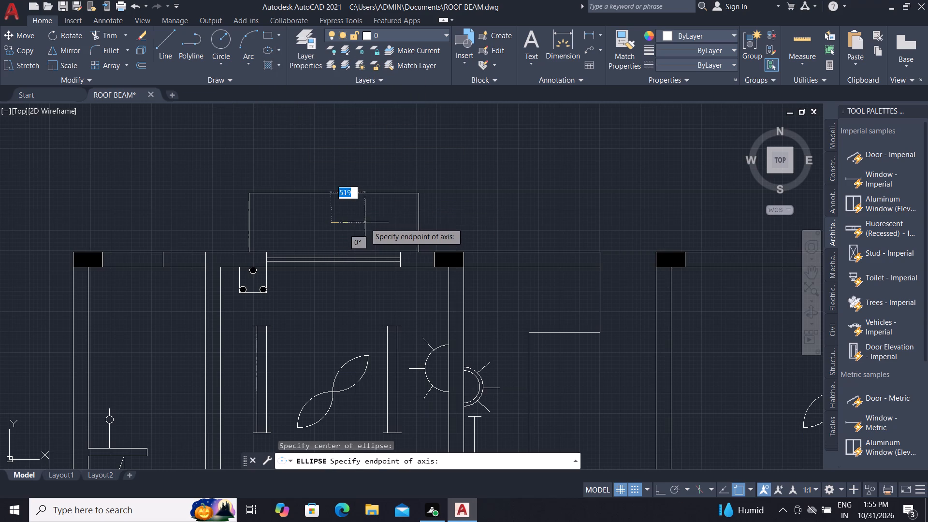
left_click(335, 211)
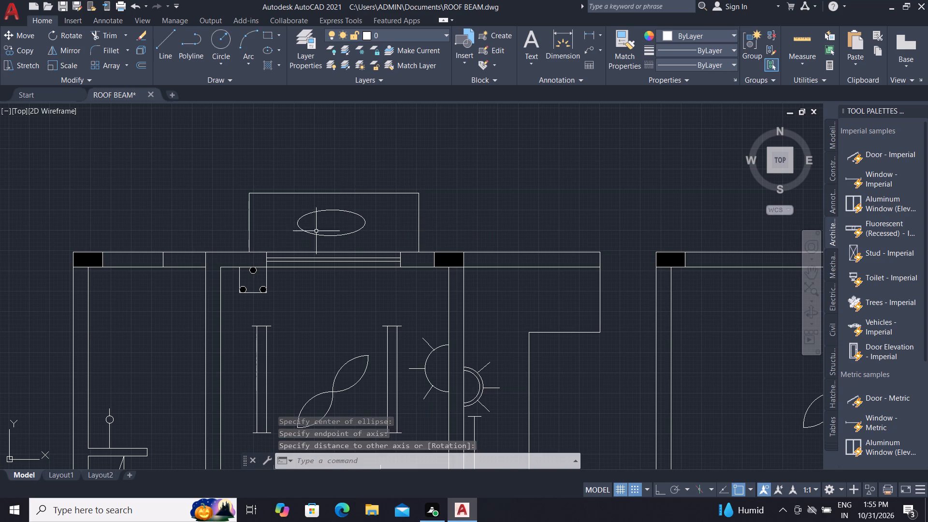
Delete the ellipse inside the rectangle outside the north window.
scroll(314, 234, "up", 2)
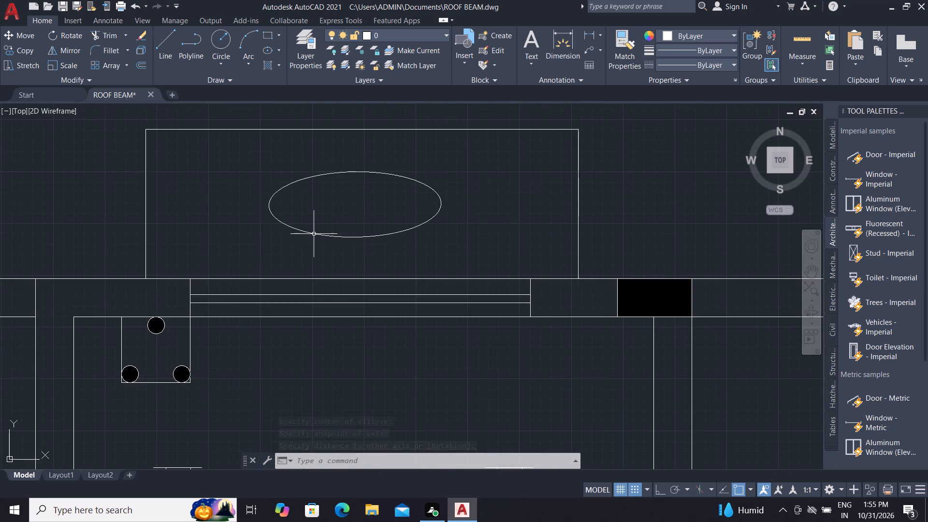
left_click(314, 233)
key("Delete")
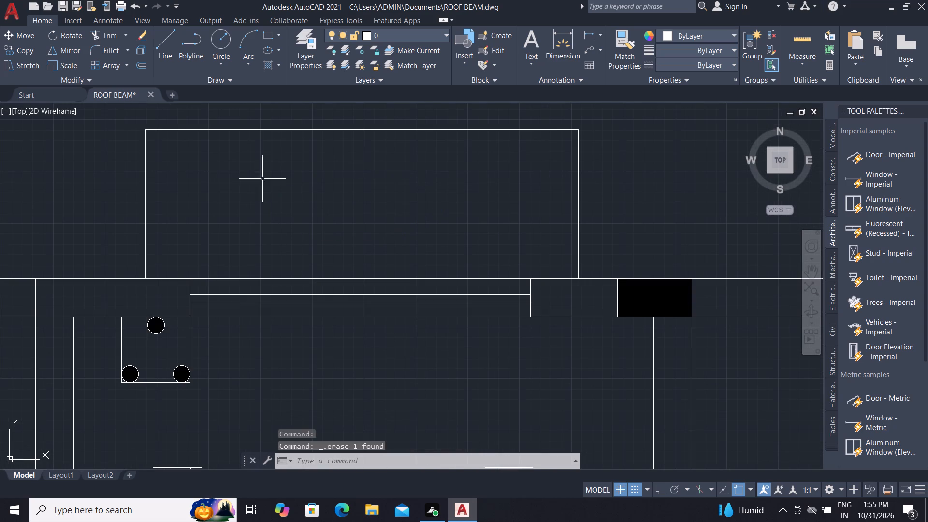
Draw a horizontal ellipse, minor half-axis about 228, near the middle of the rectangle outside the north window.
left_click(267, 52)
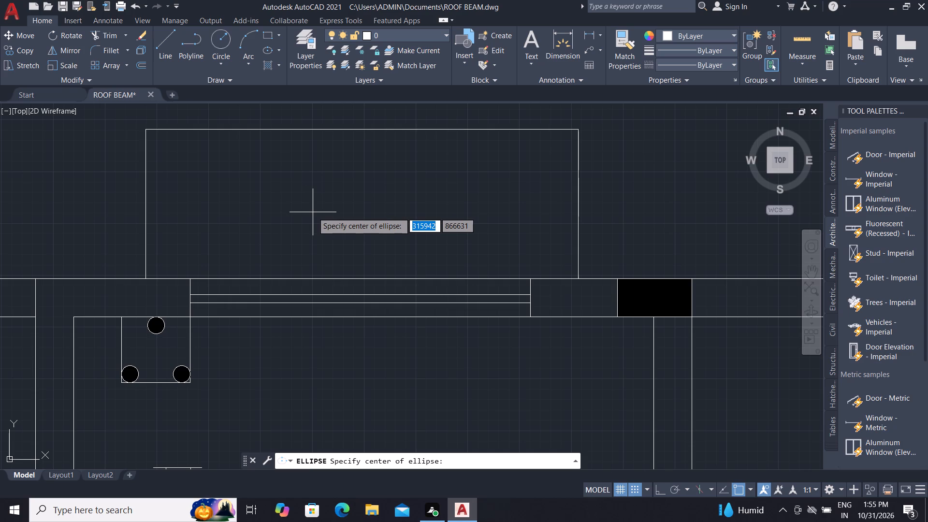
left_click(351, 211)
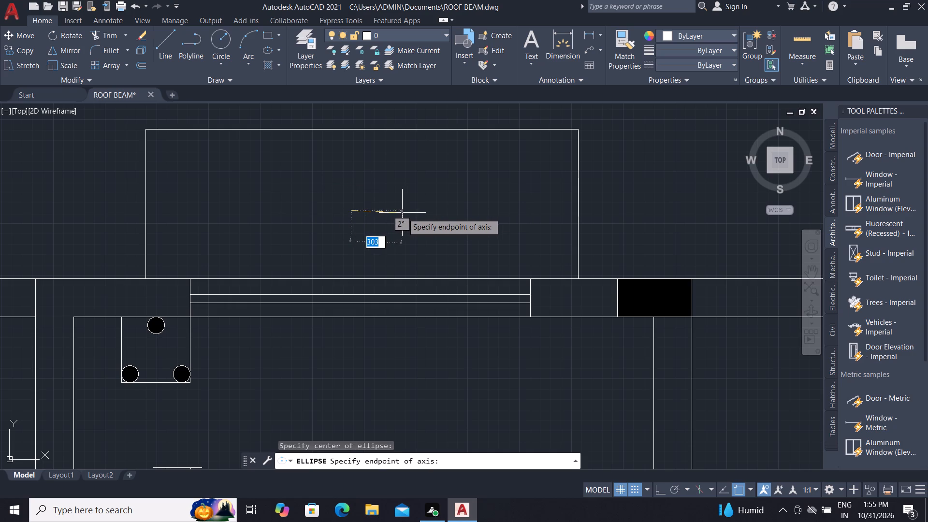
left_click(417, 210)
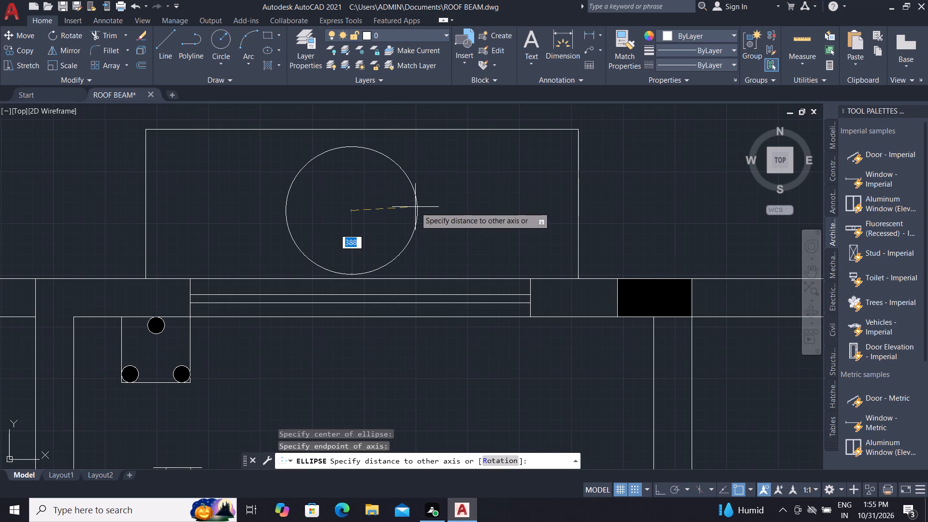
left_click(365, 175)
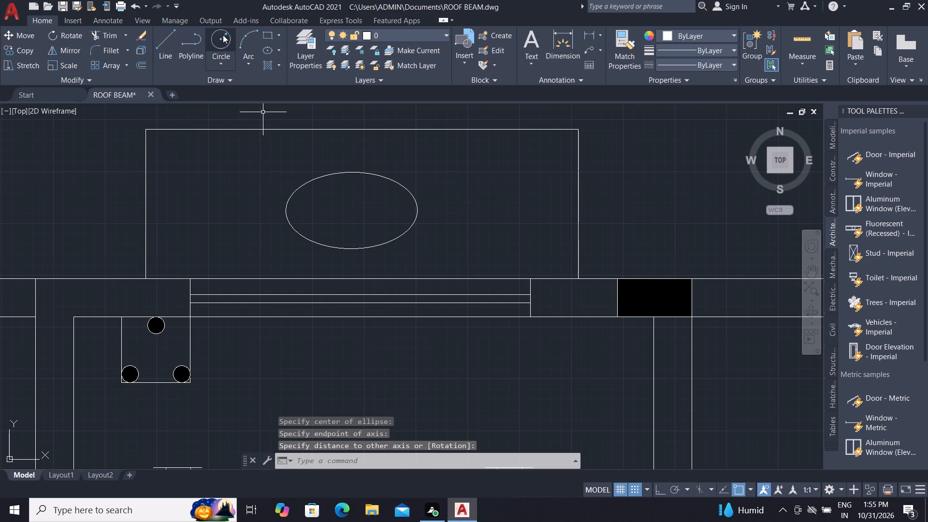
Copy the ellipse from its centre about 5733 due east, with Ortho on, to just outside the eastern room's north wall.
left_click(24, 45)
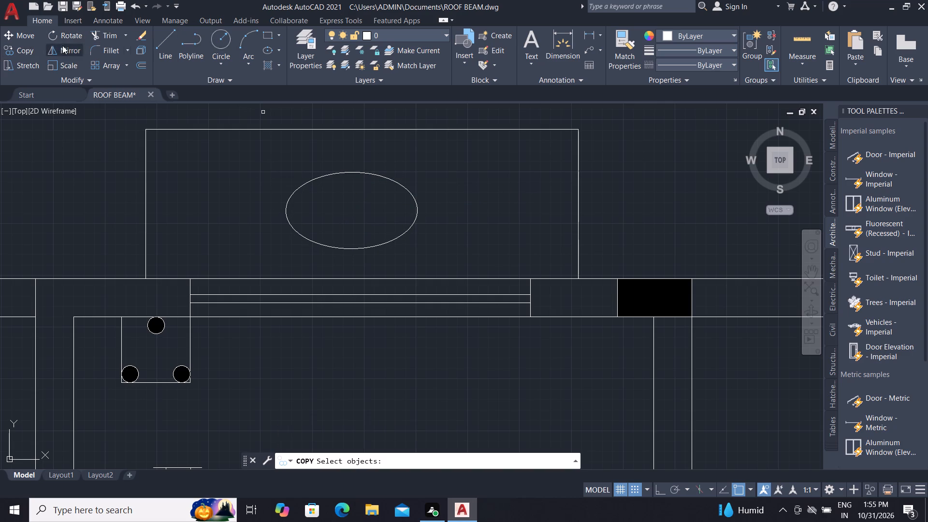
left_click(331, 175)
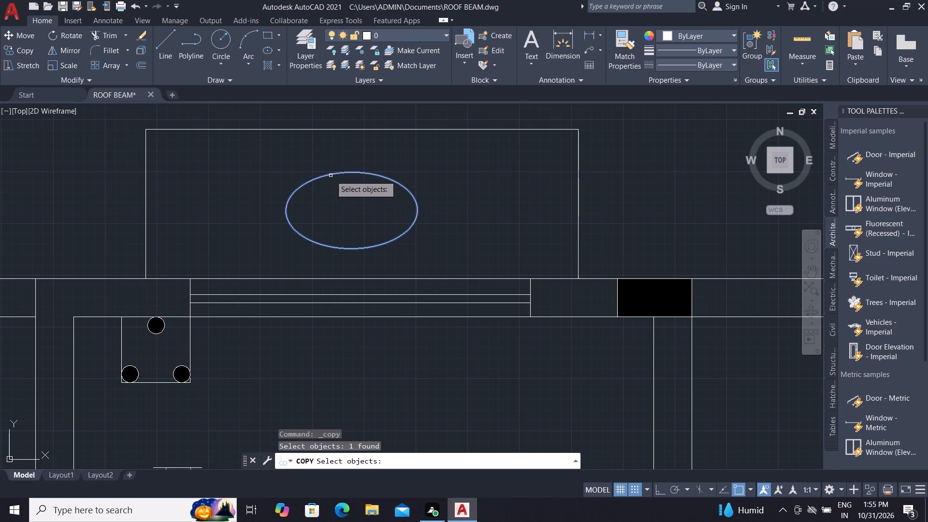
right_click(331, 175)
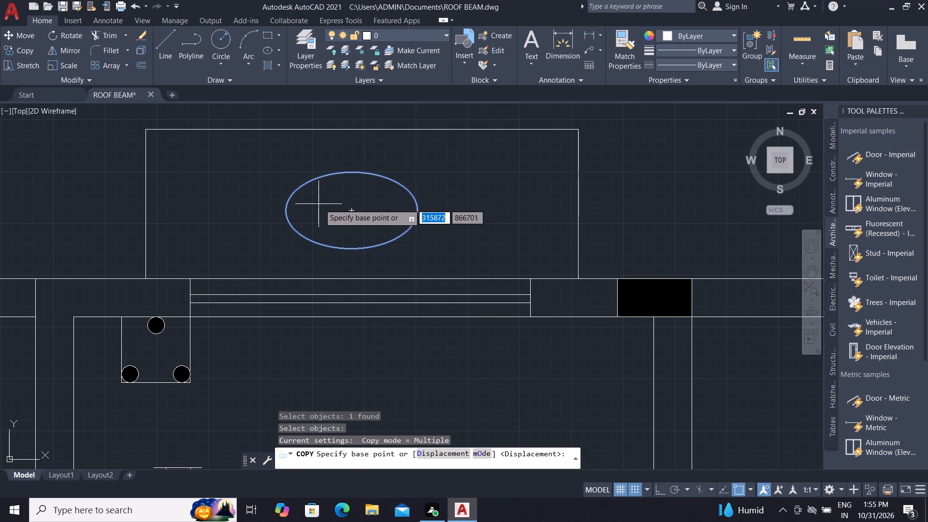
left_click(351, 209)
scroll(284, 189, "down", 2)
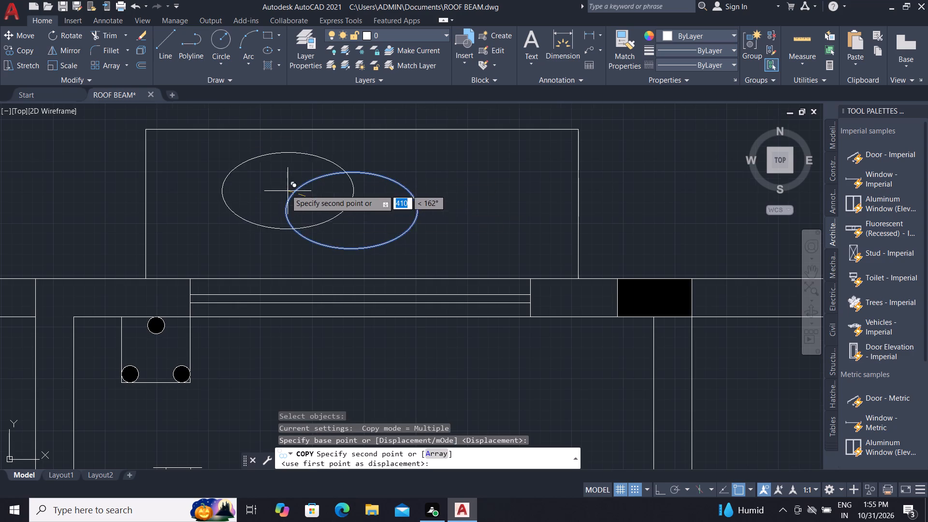
scroll(280, 188, "down", 1)
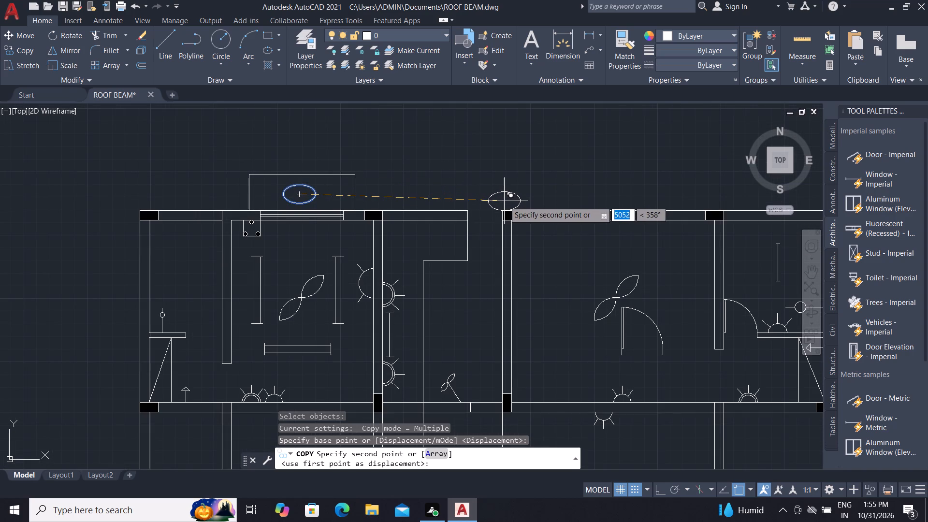
scroll(504, 201, "up", 3)
scroll(507, 200, "down", 1)
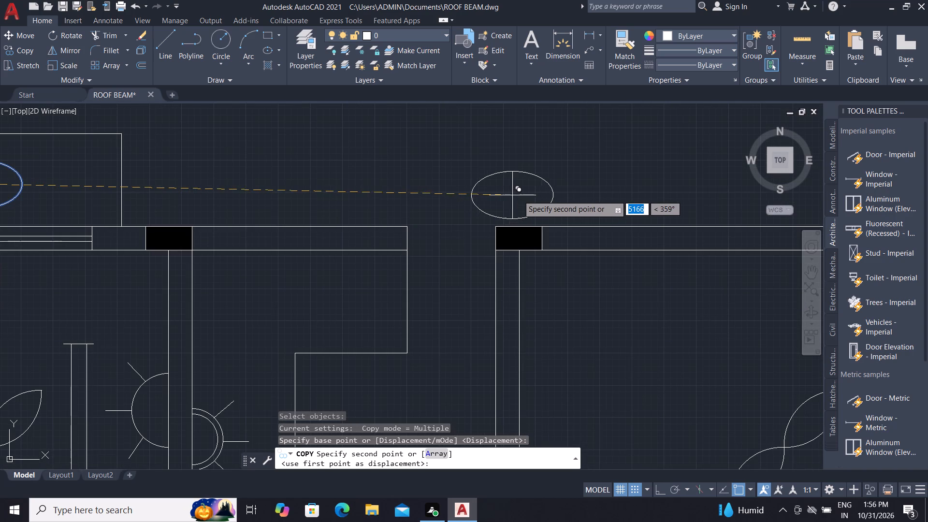
key("F8")
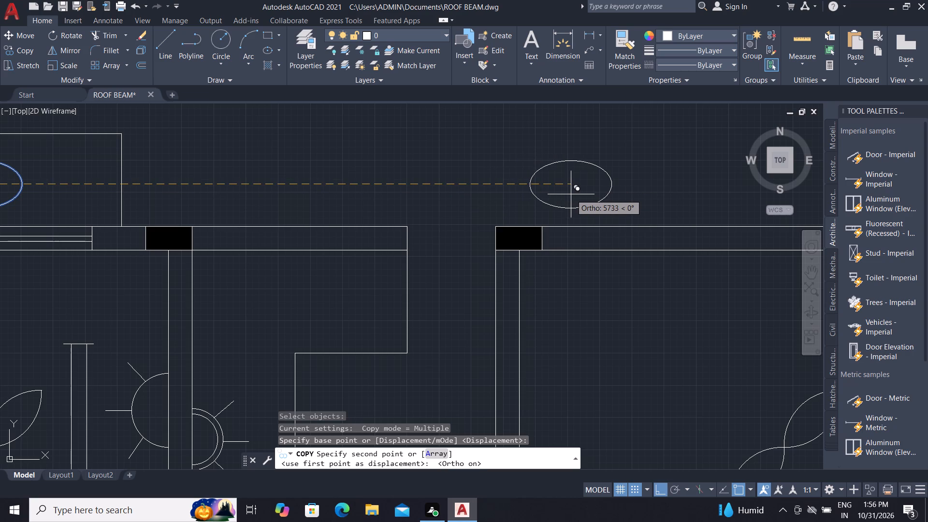
left_click(571, 194)
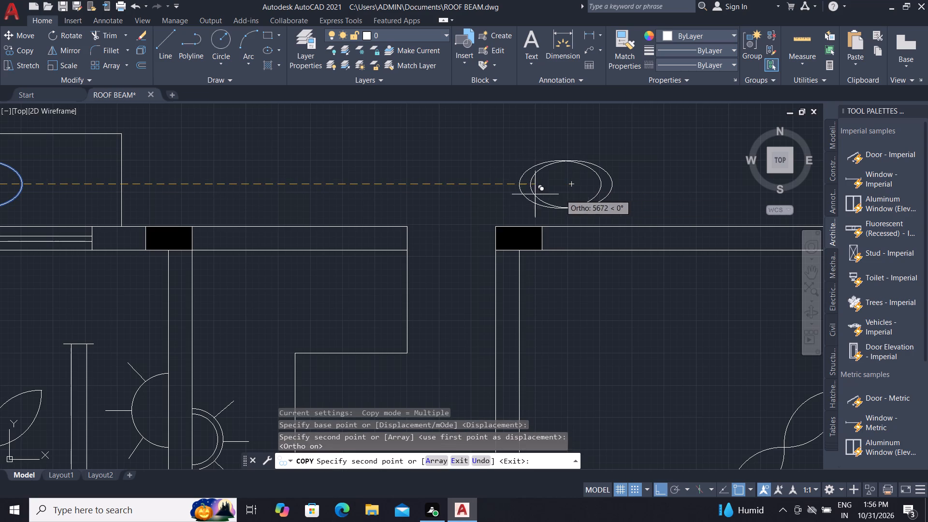
Place another copy of the ellipse about 8407 due east of the original, outside the same north wall, and finish copying.
scroll(414, 194, "down", 3)
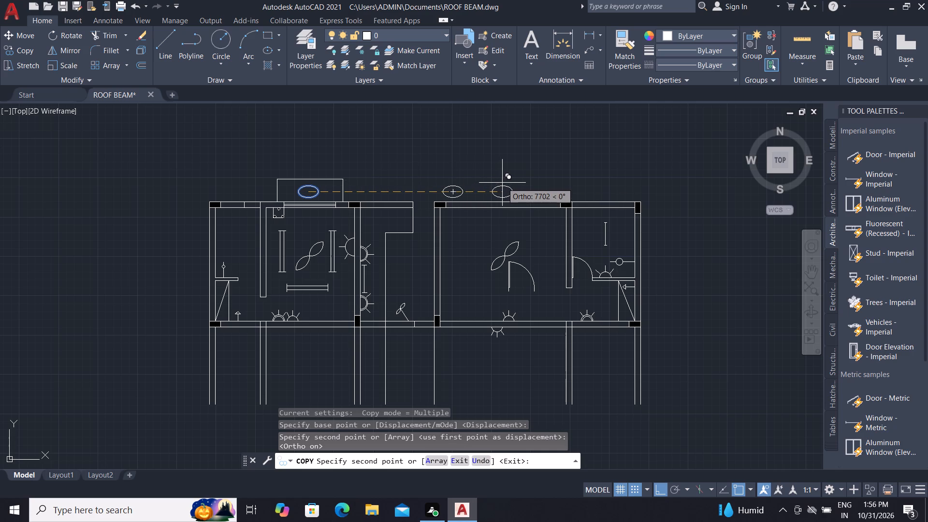
scroll(502, 182, "up", 3)
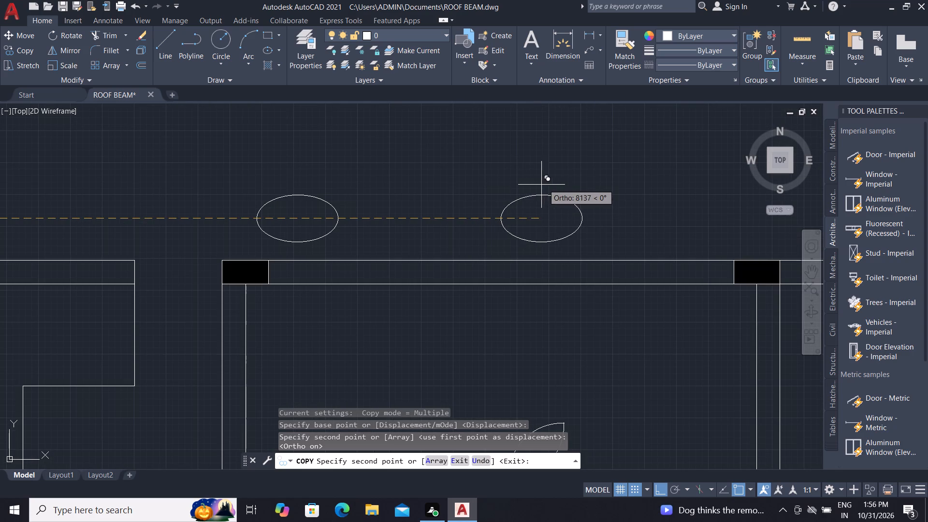
left_click(570, 186)
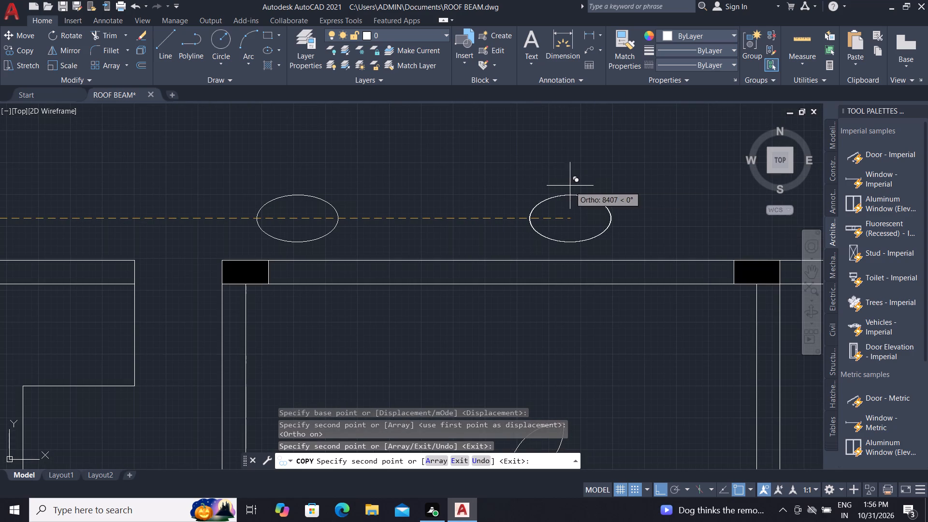
scroll(522, 175, "down", 1)
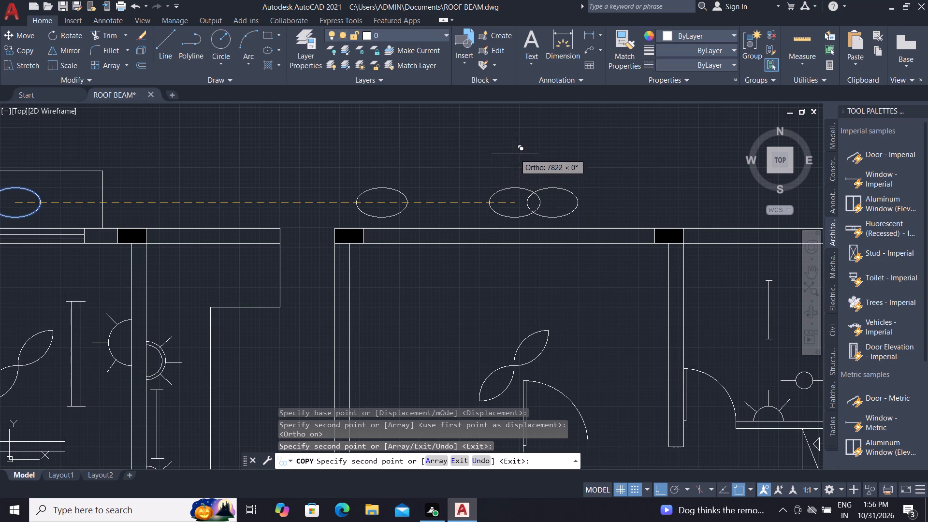
key("Escape")
key("Escape")
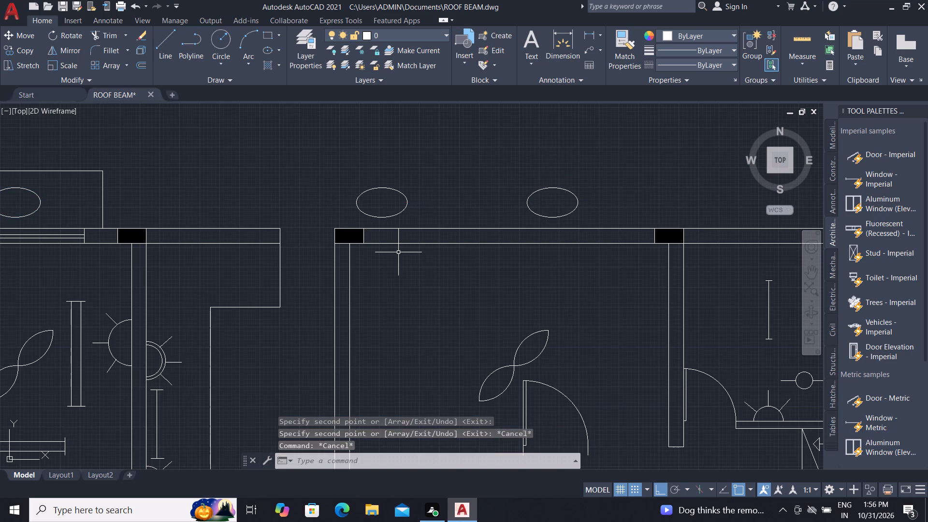
Draw two 230-long lines across the eastern room's north wall, about 2251 apart, marking the window ends.
key("l")
key("space")
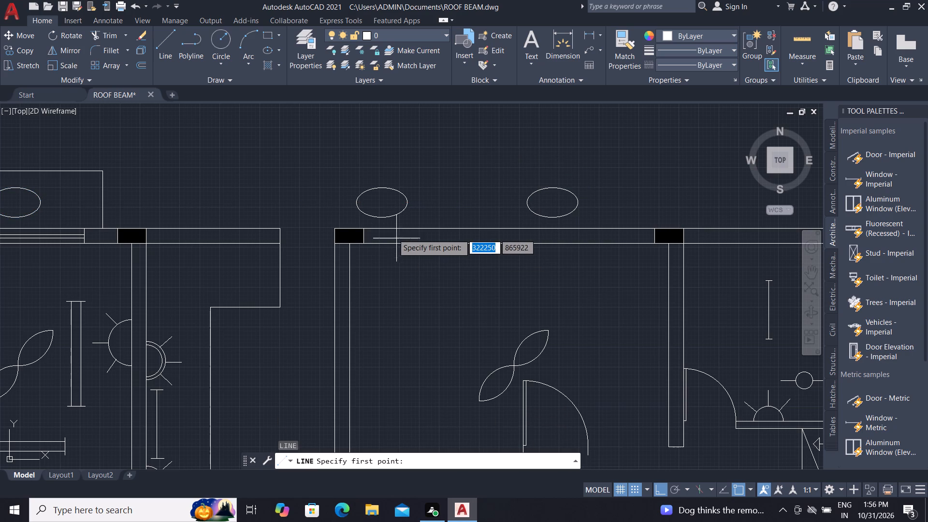
left_click(452, 228)
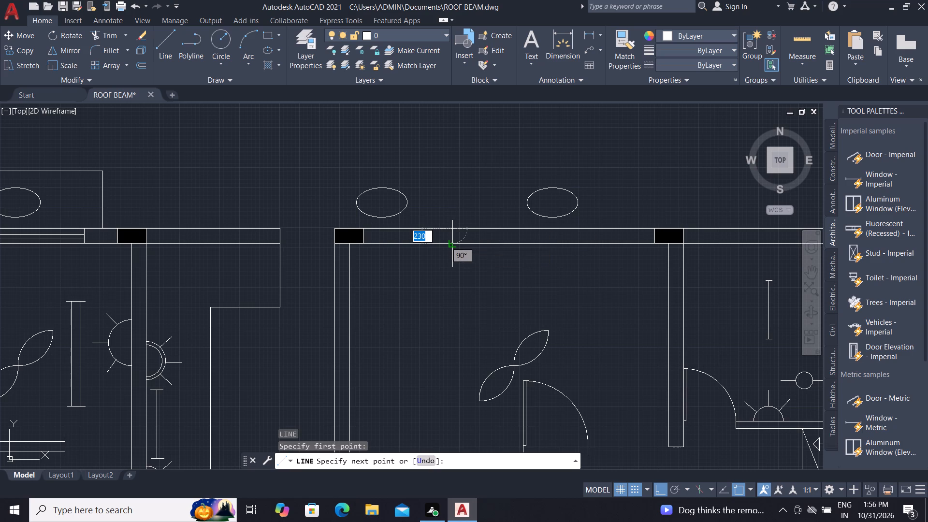
left_click(452, 245)
key("Escape")
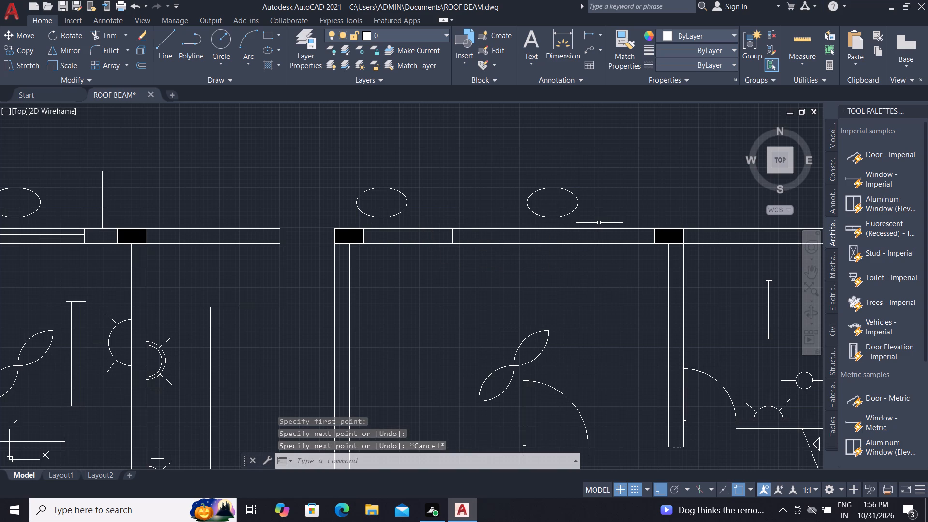
key("space")
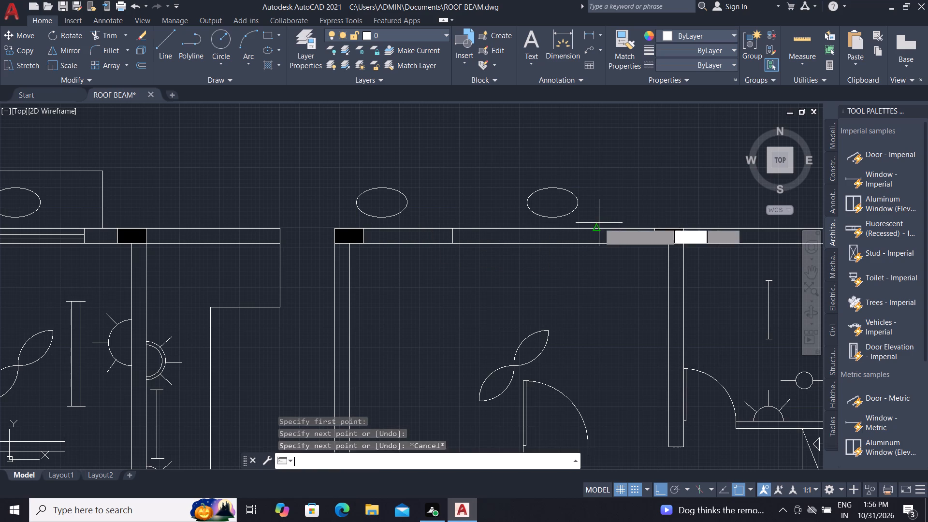
left_click(591, 227)
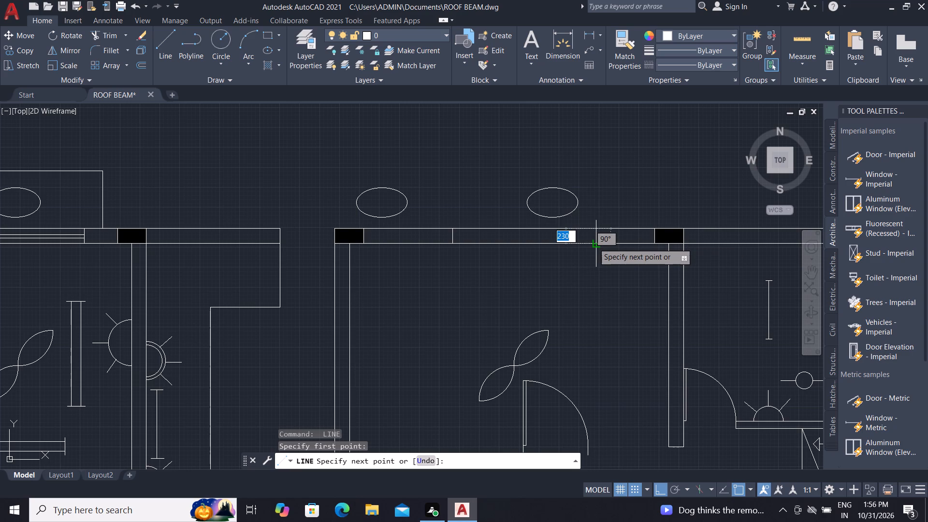
left_click(594, 243)
key("Escape")
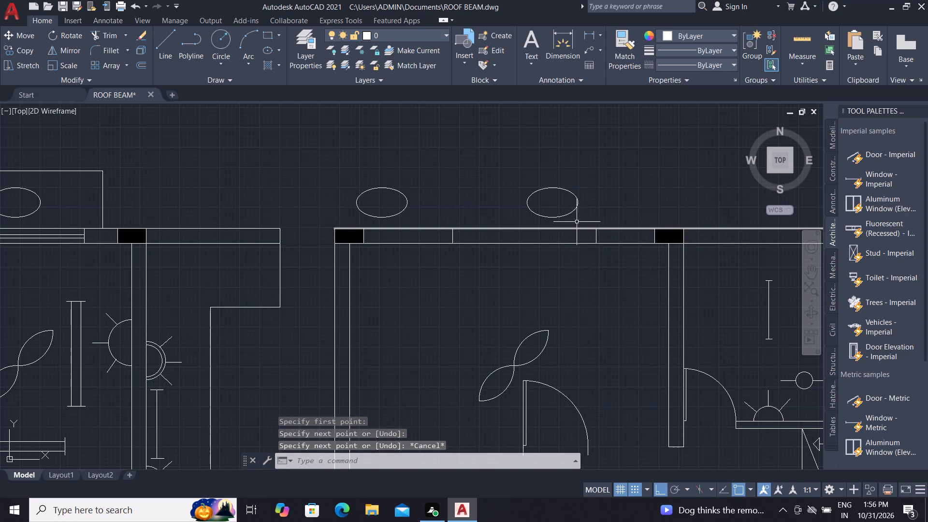
Move the easternmost ellipse due west so it sits outside the middle of the new window.
left_click(540, 215)
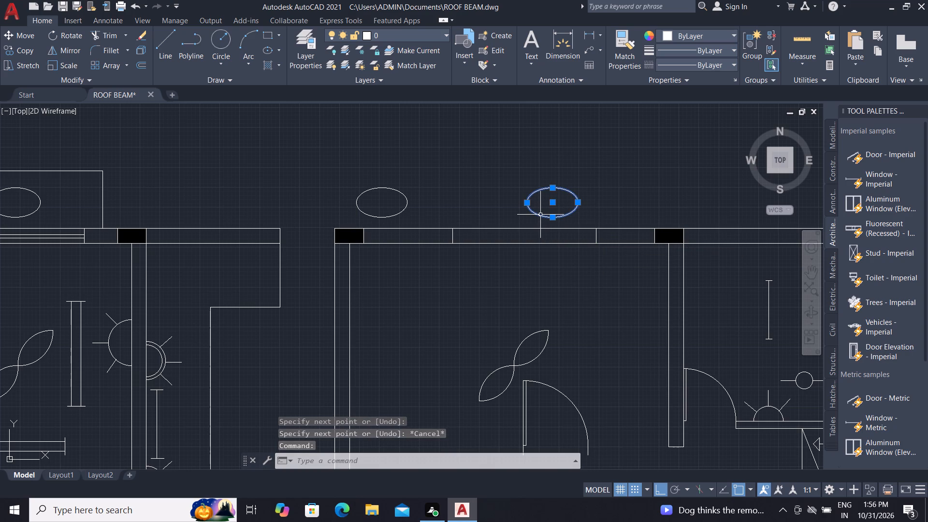
key("m")
key("space")
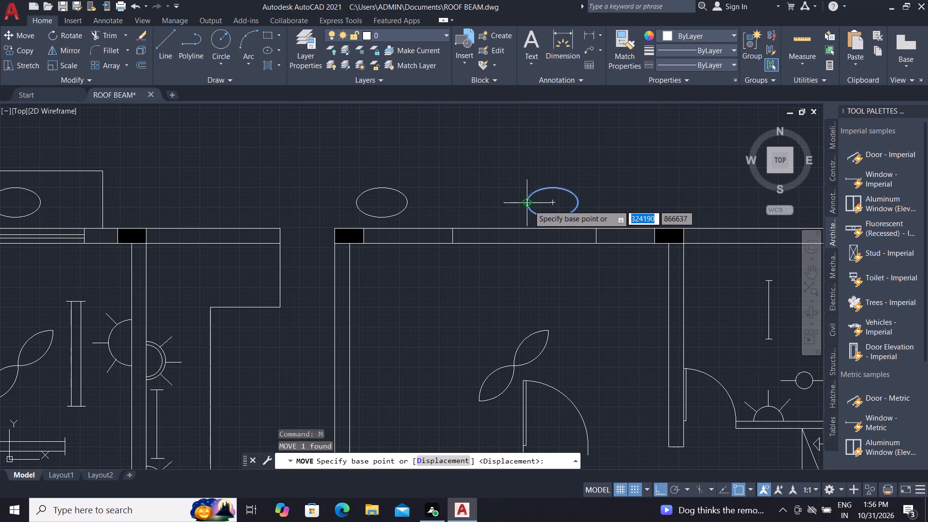
left_click(528, 203)
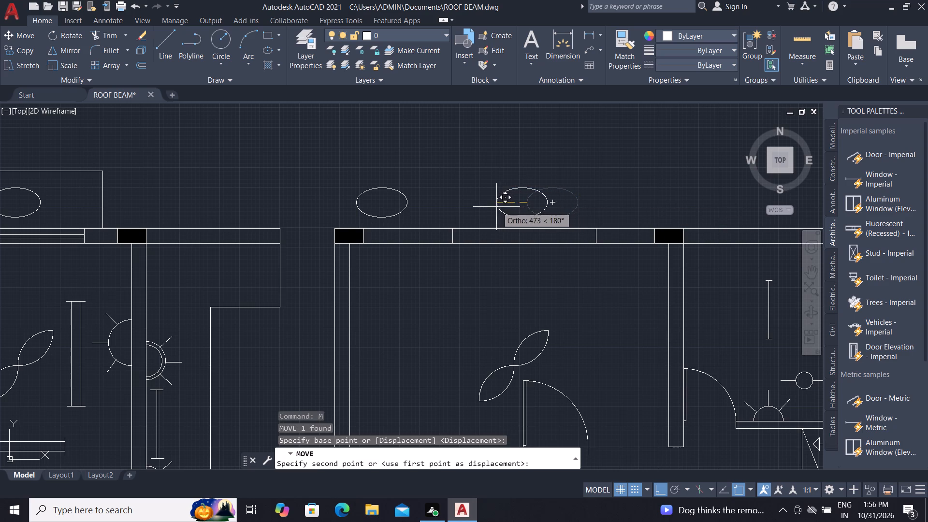
left_click(491, 206)
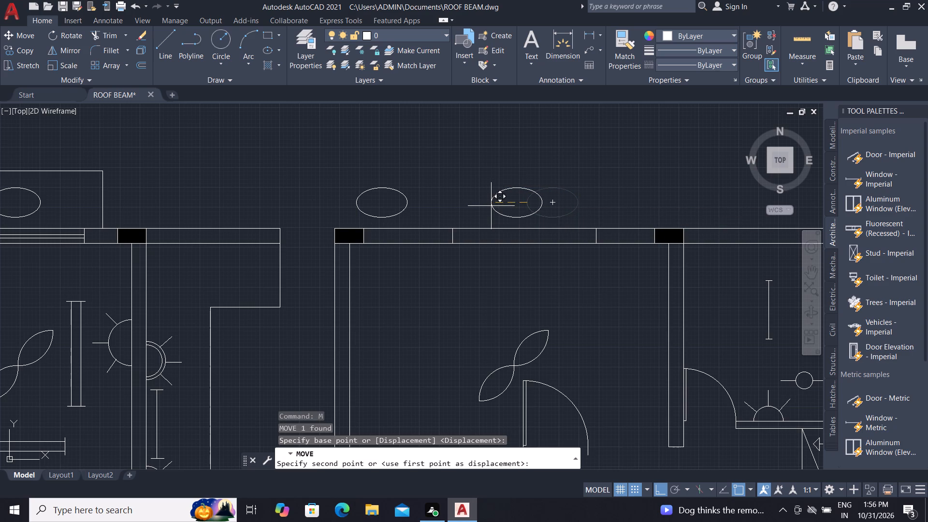
Draw the window's centre line, about 2251 long, between the midpoints of its two end lines.
key("l")
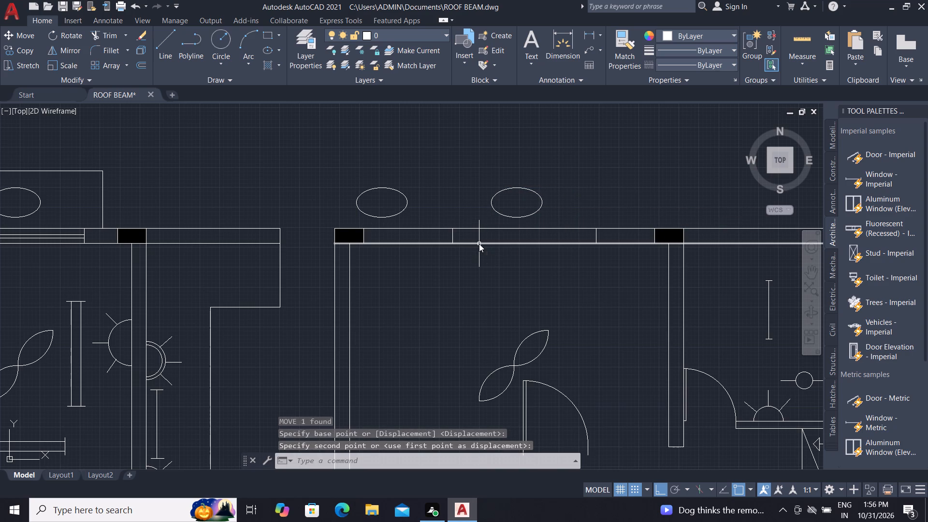
key("space")
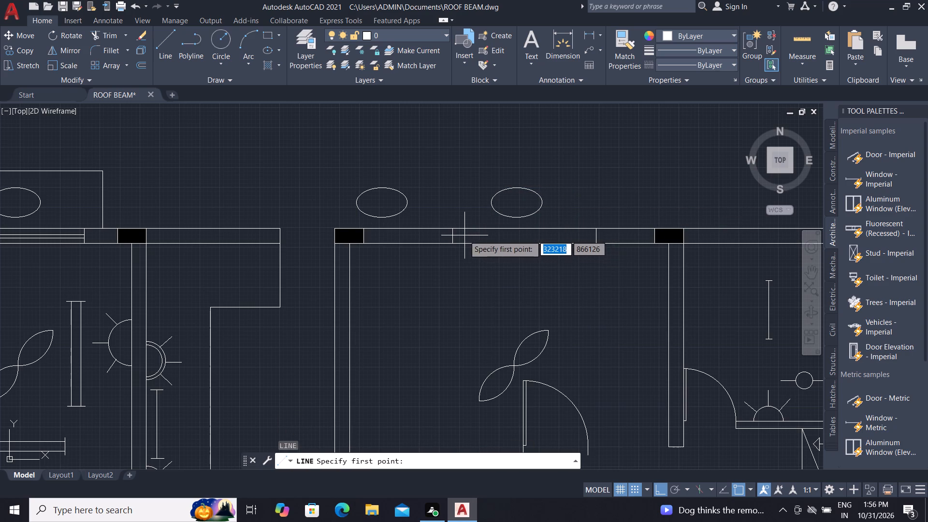
left_click(451, 234)
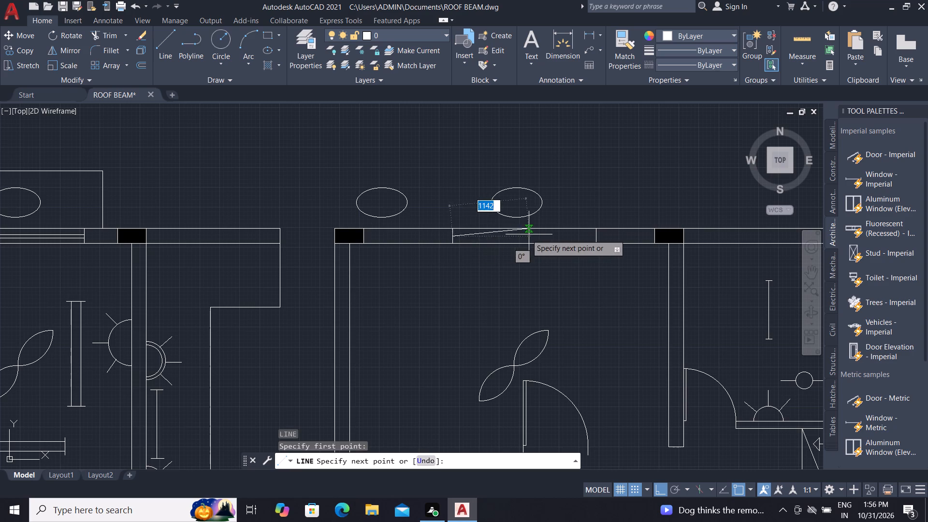
left_click(595, 233)
key("Escape")
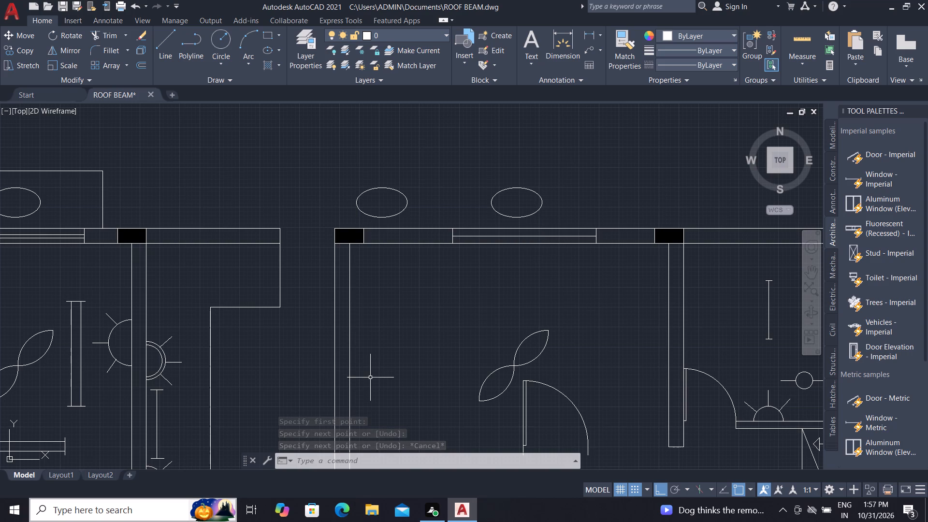
left_click_drag(0, 403, 1, 521)
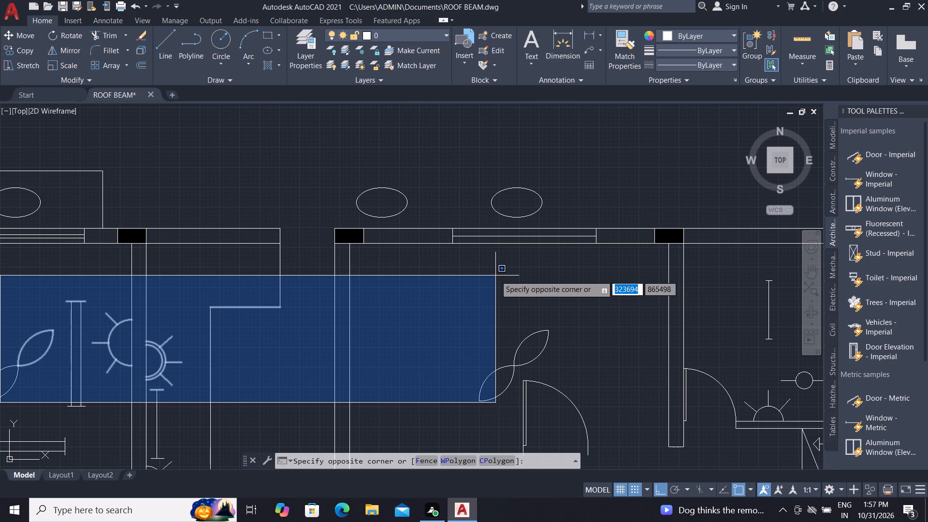
key("Escape")
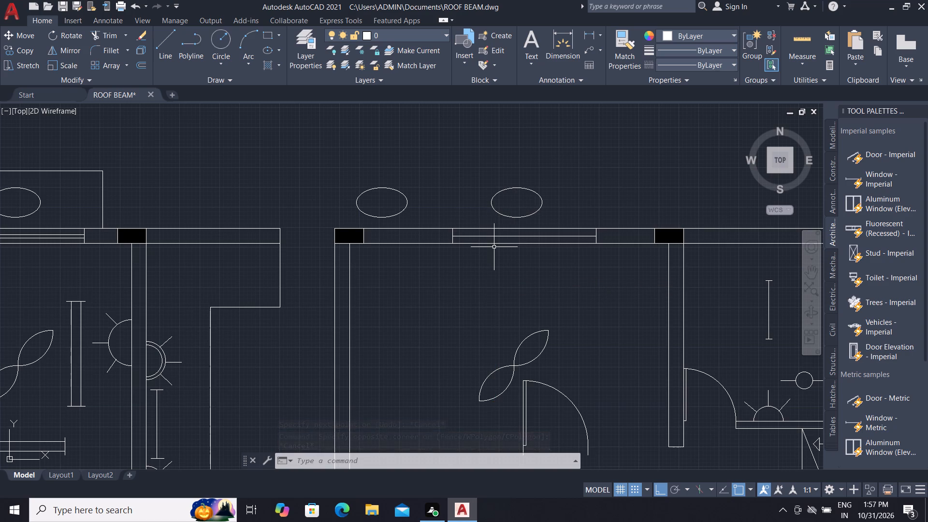
Offset the outer north wall lines of the eastern and western blocks 1500 outward to the north.
scroll(632, 345, "down", 1)
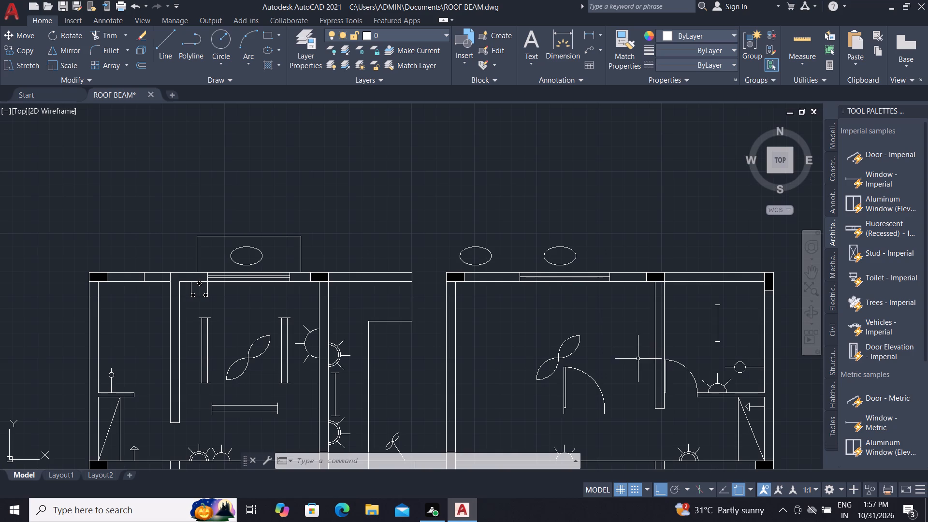
key("Escape")
scroll(635, 366, "right", 20)
scroll(635, 366, "right", 13)
key("o")
key("space")
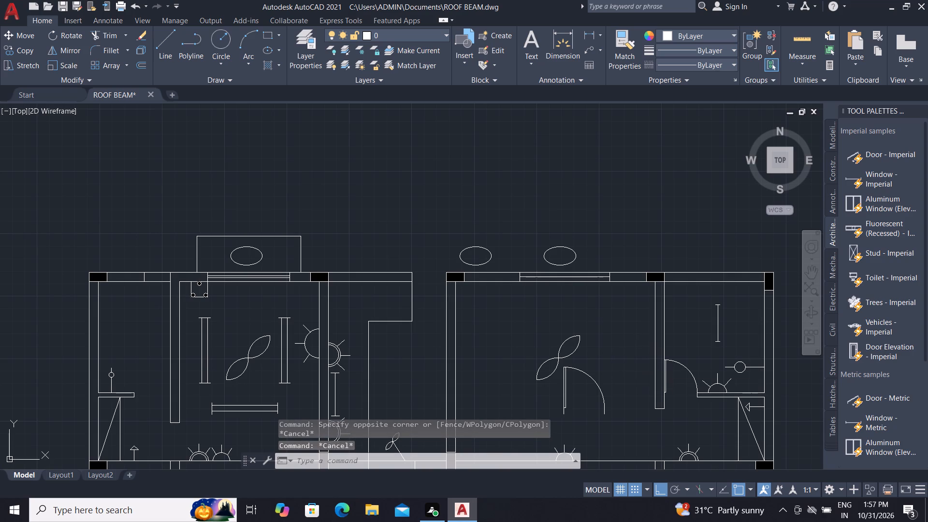
key("1")
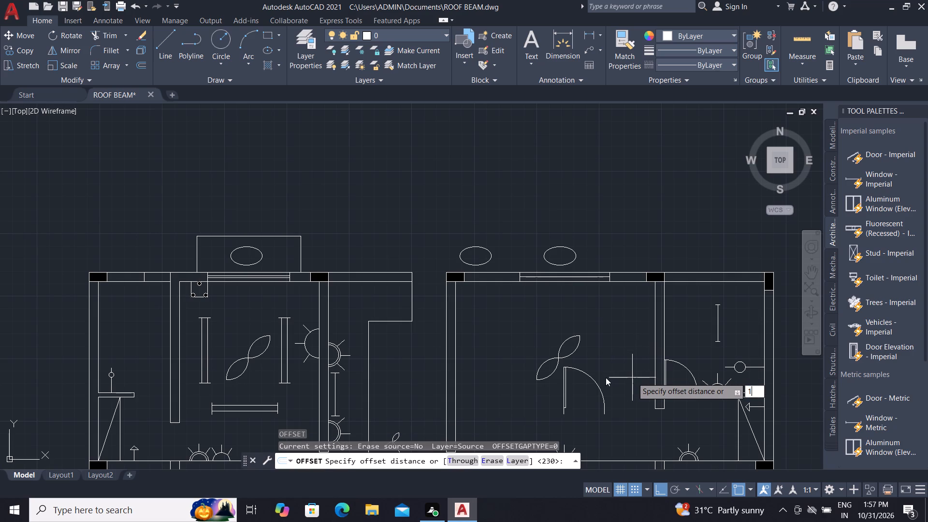
key("5")
key("0")
key("0")
key("space")
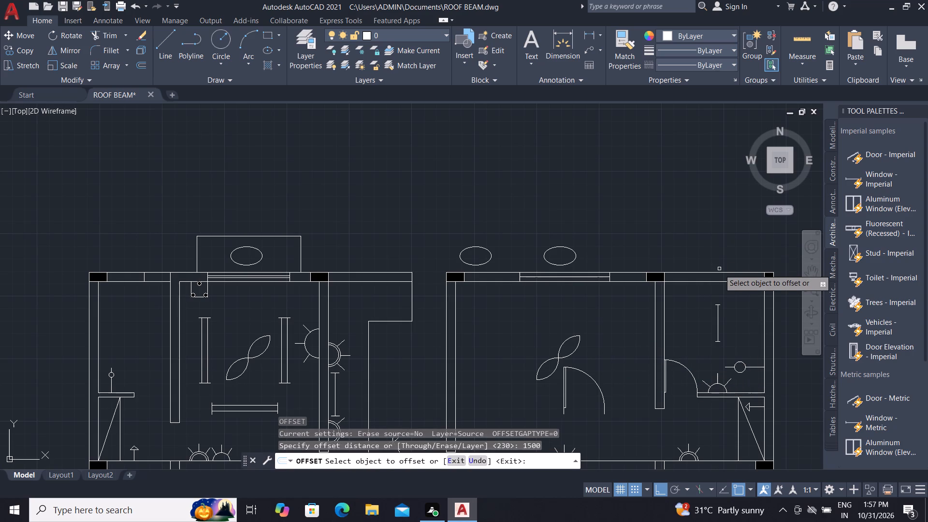
left_click(714, 271)
left_click(646, 174)
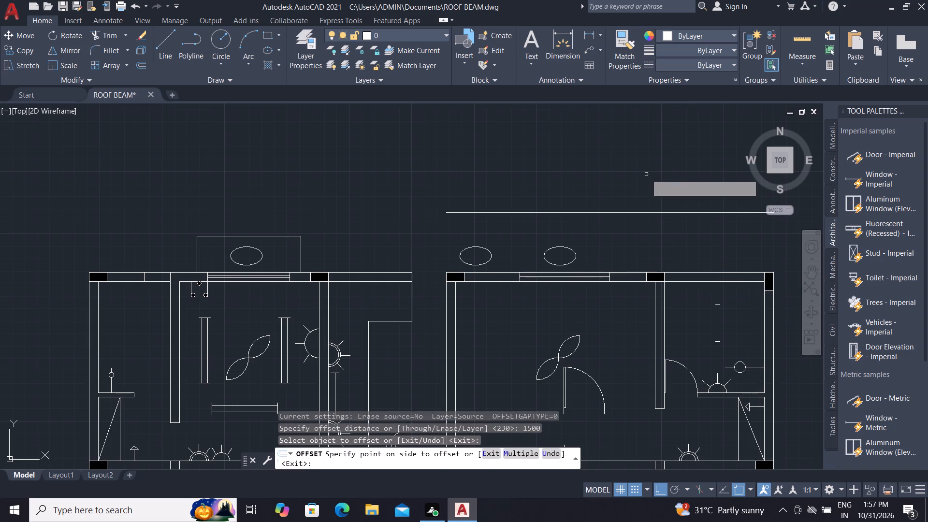
left_click(379, 269)
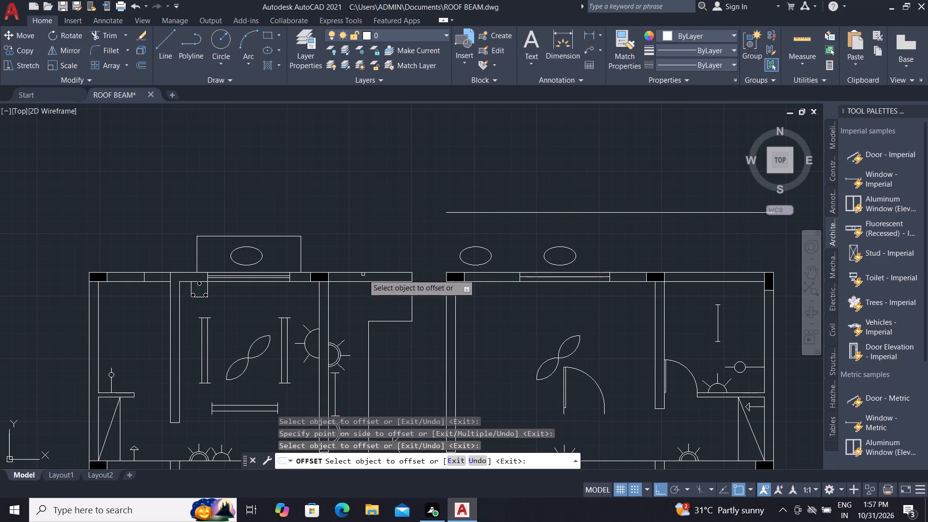
left_click(364, 270)
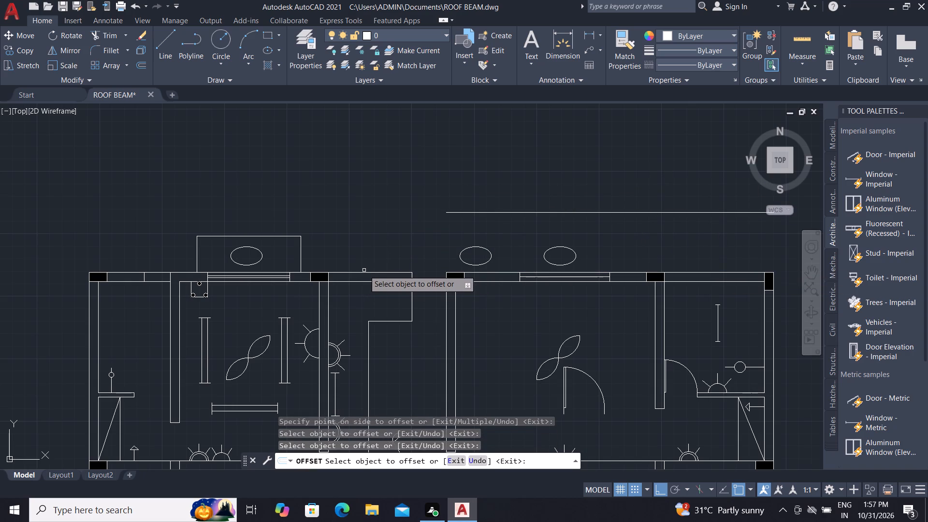
left_click(361, 273)
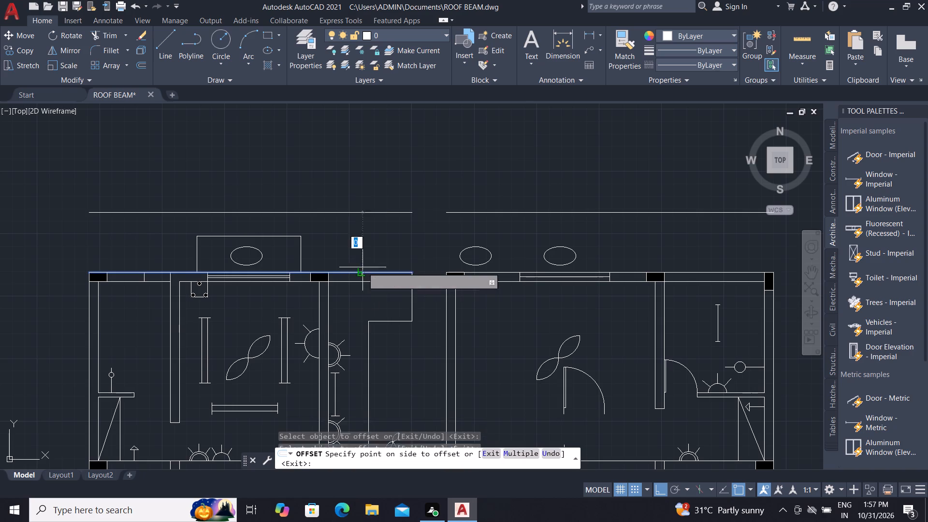
left_click(365, 217)
Offset the outermost east and west wall lines outward by the same 1500 and finish offsetting.
scroll(406, 229, "down", 1)
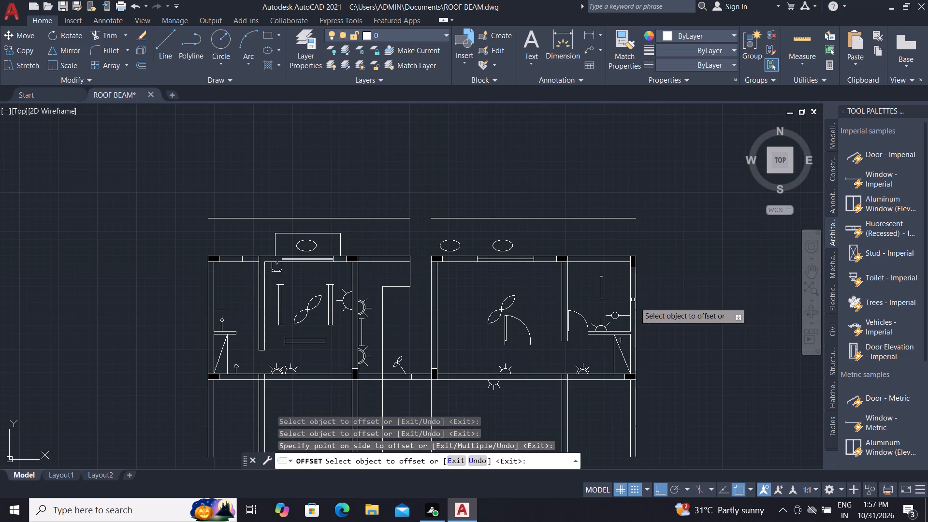
left_click(636, 302)
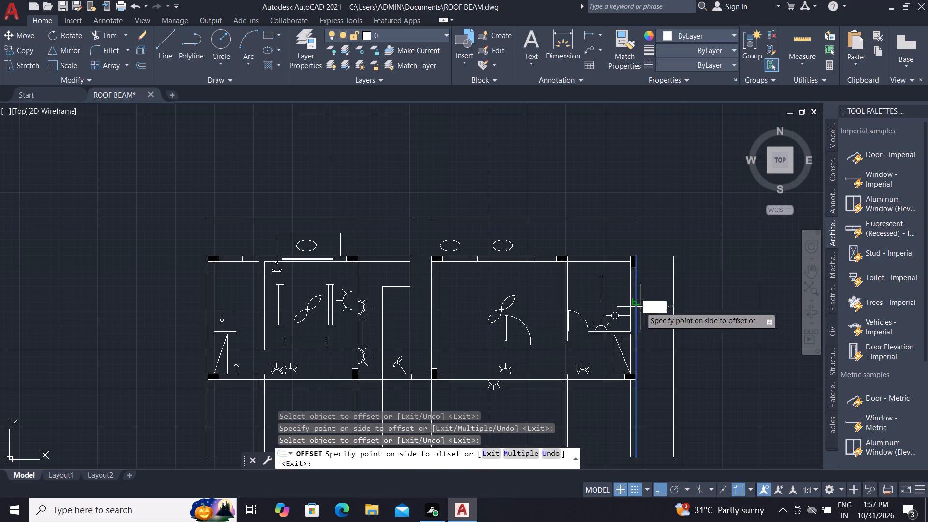
left_click(742, 345)
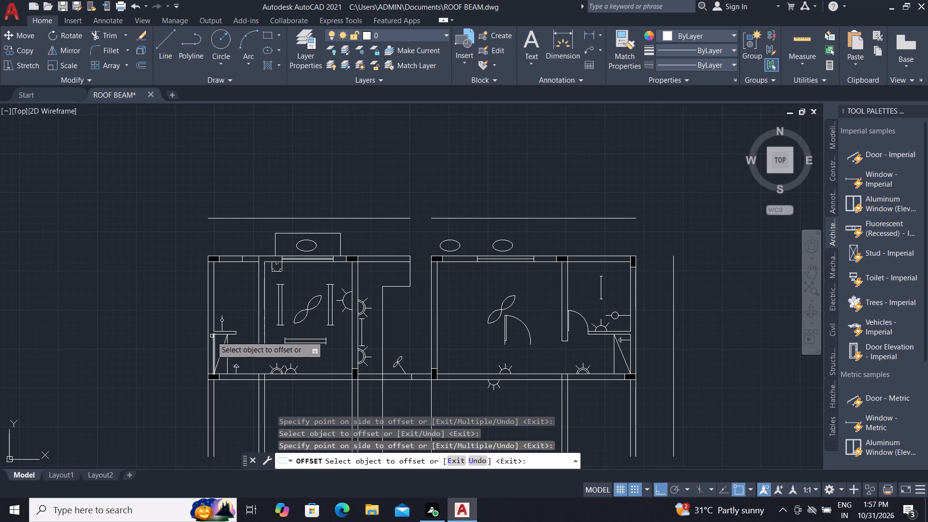
left_click(208, 333)
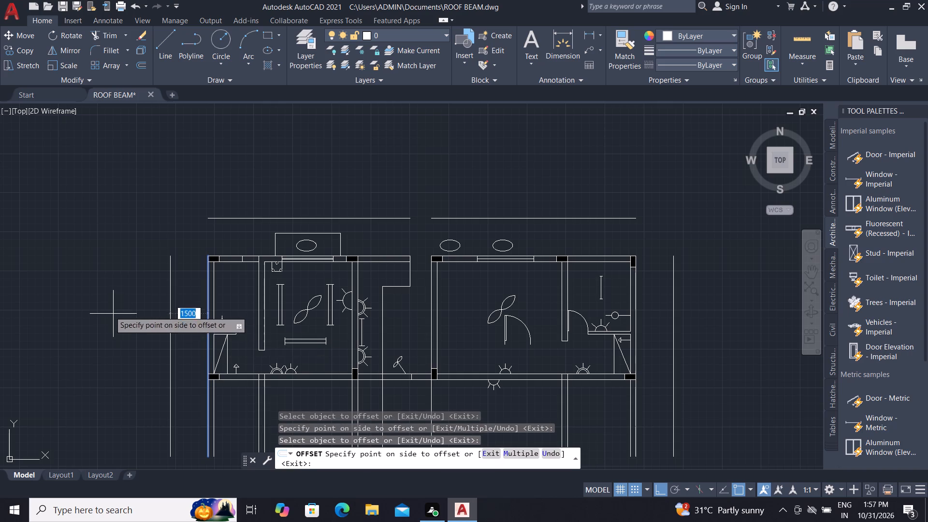
left_click(108, 304)
key("Escape")
key("Escape")
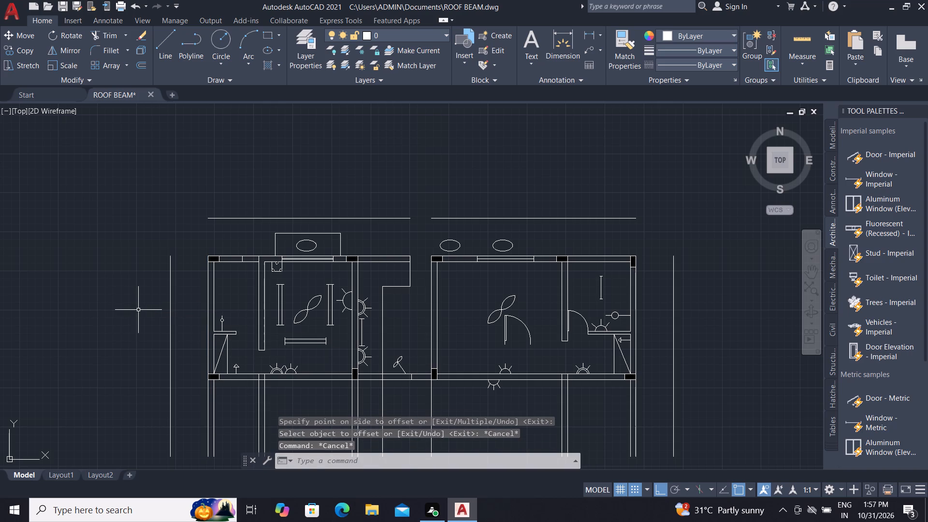
Fillet the west offset line and the western north offset line with radius 0 to close the northwest corner.
key("f")
key("space")
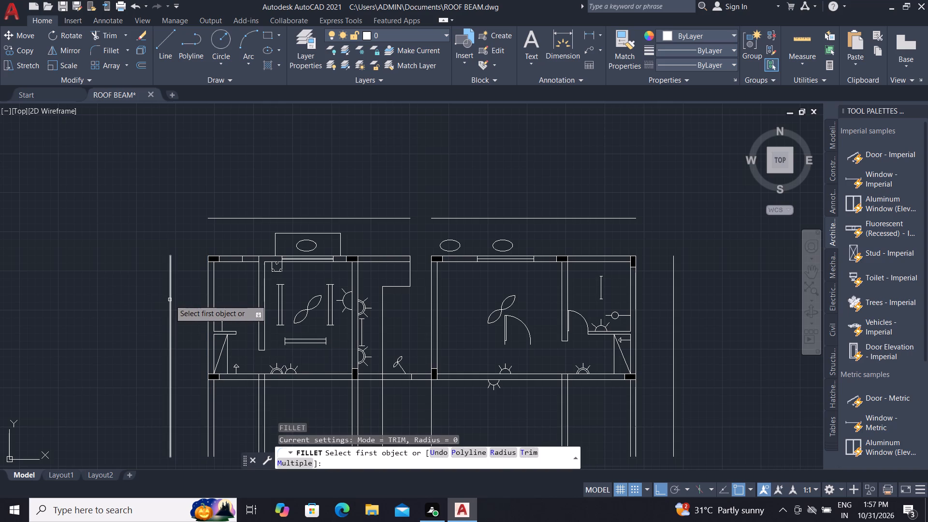
left_click(170, 300)
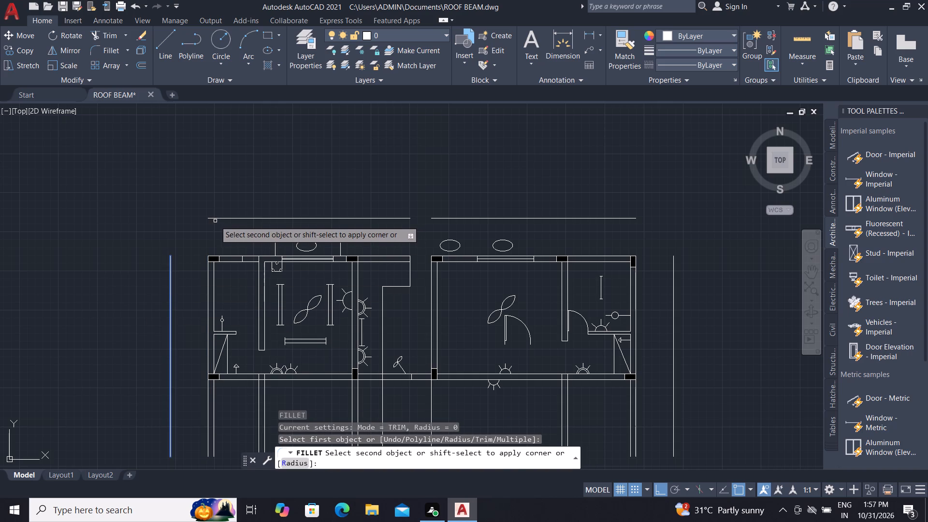
left_click(214, 218)
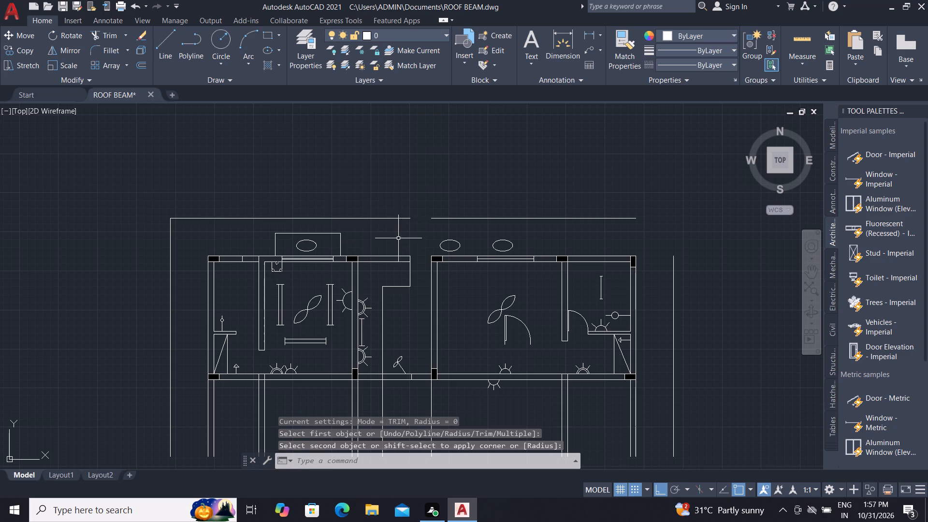
Extend the eastern north offset line westward to close the gap with the western one.
key("e")
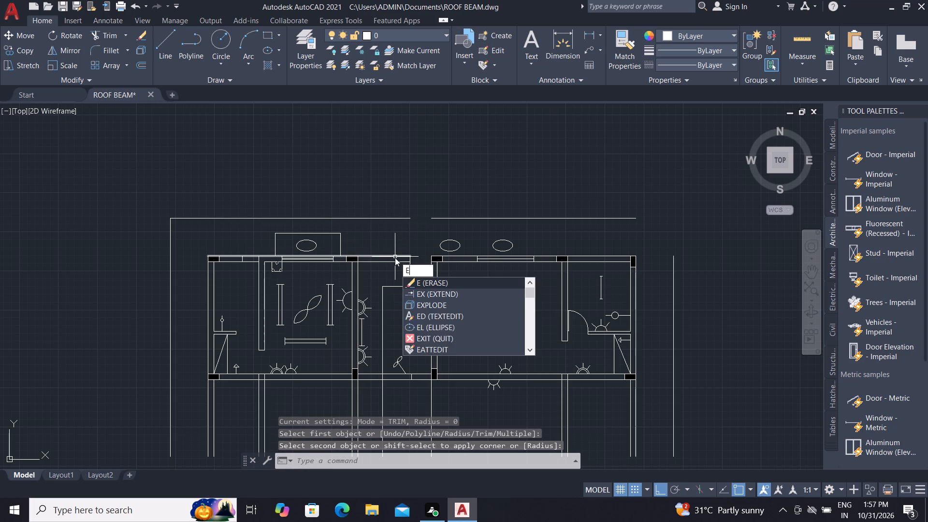
key("x")
key("space")
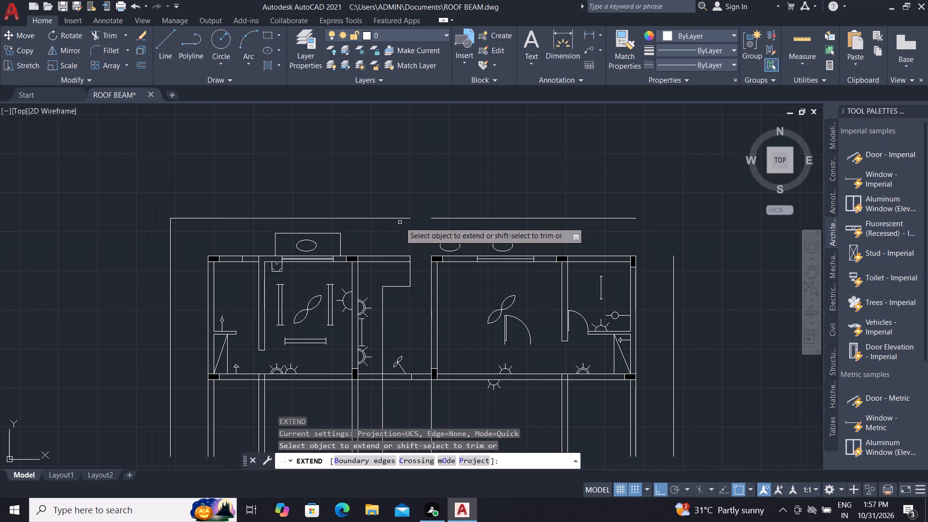
left_click(439, 218)
key("Escape")
key("Escape")
key("Escape")
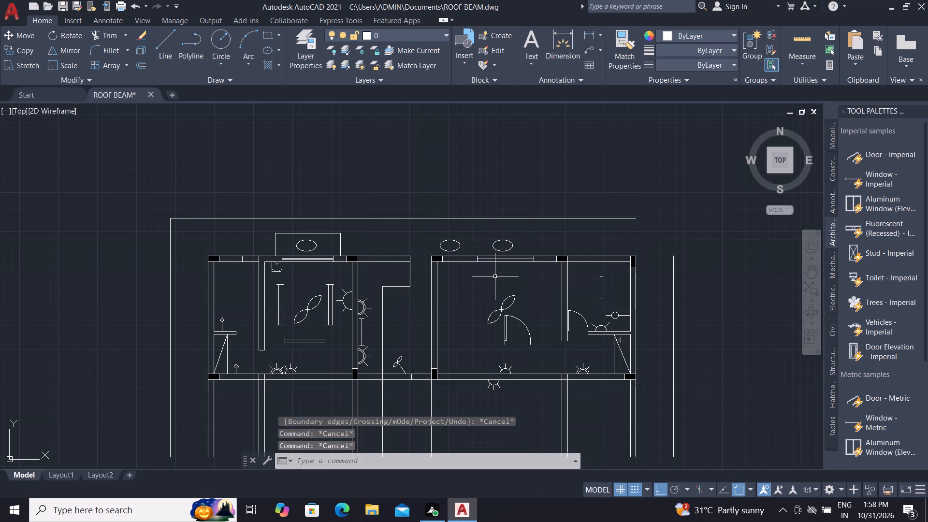
Fillet the north offset line and the east offset line with radius 0 to close the northeast corner.
key("f")
key("space")
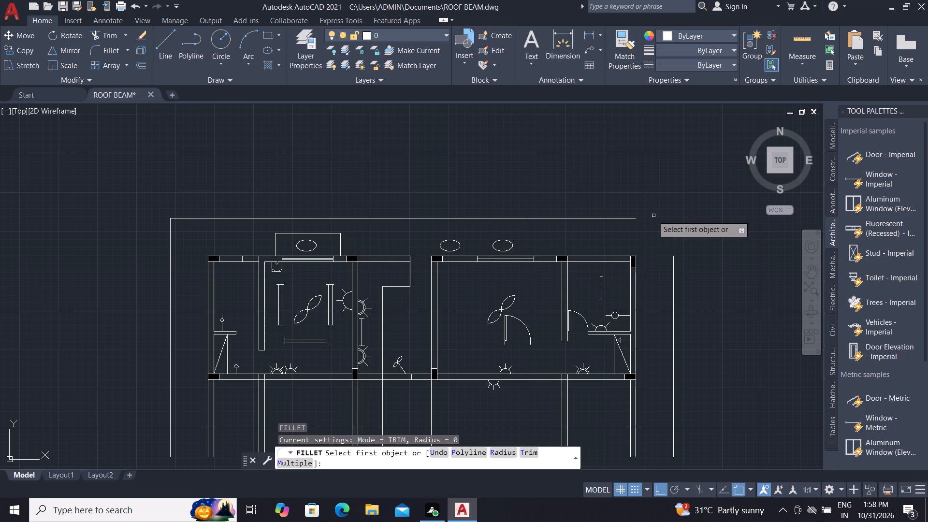
left_click(633, 218)
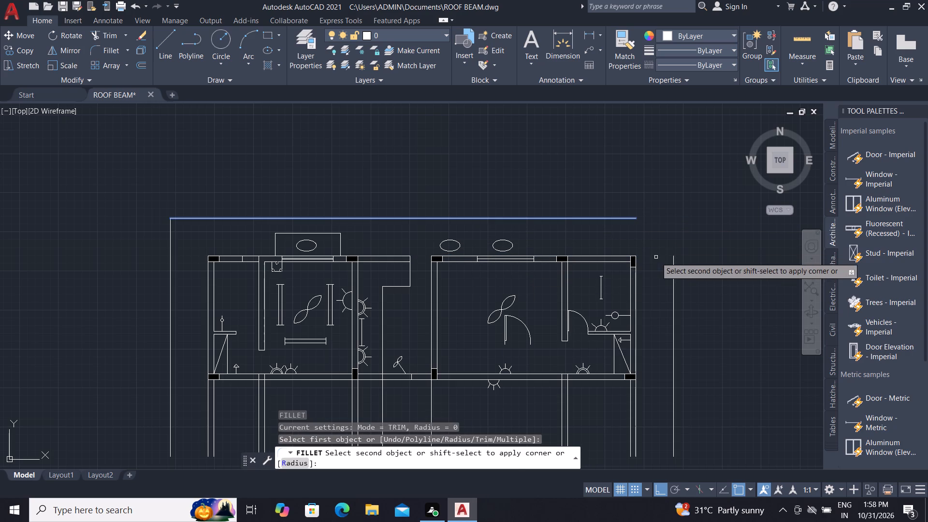
left_click(673, 266)
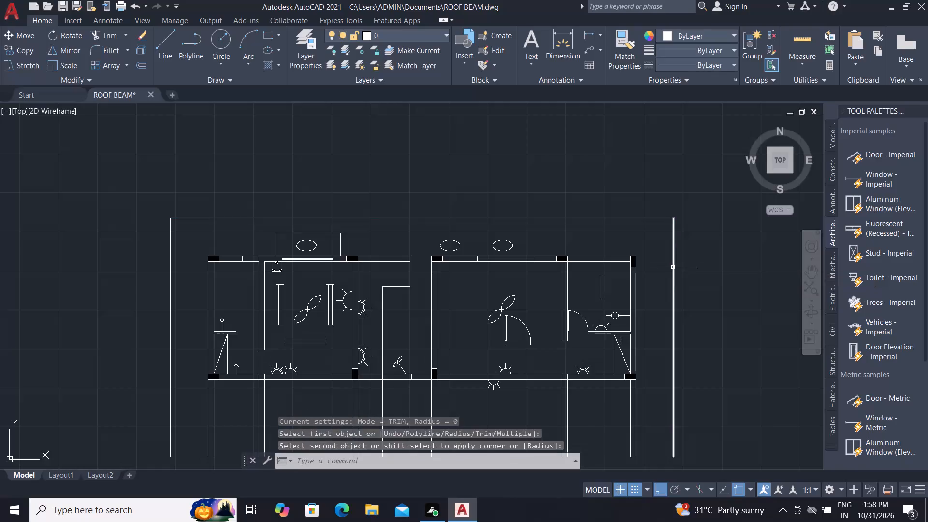
key("grave")
key("Escape")
key("Escape")
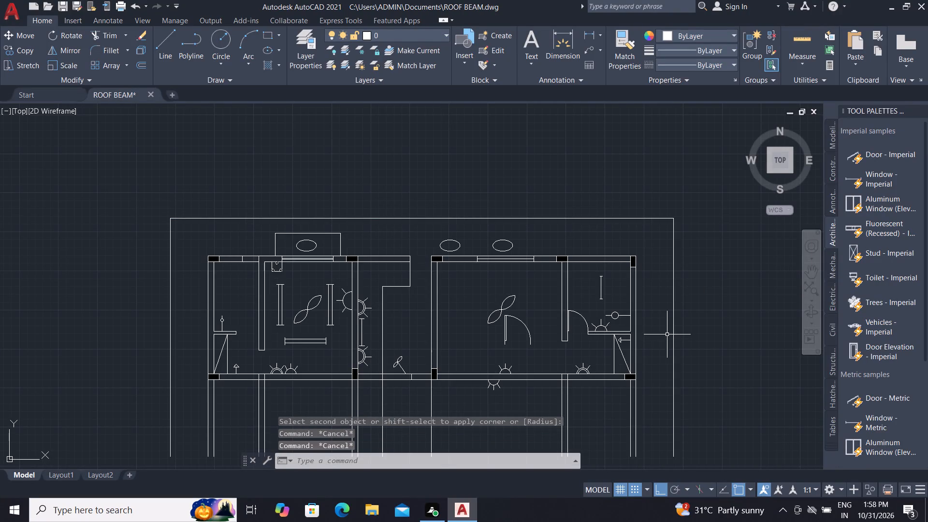
Offset the outer south wall lines of the eastern and western blocks 1500 outward to the south.
scroll(653, 340, "down", 2)
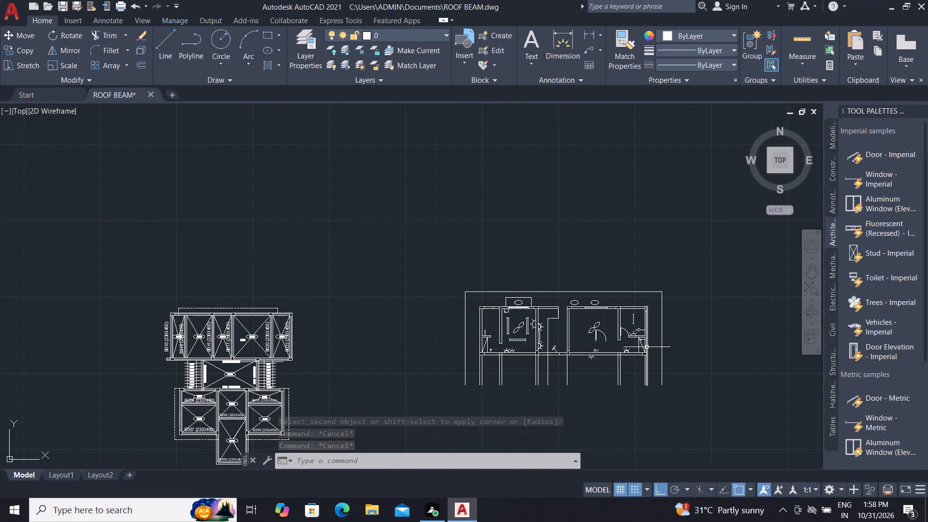
scroll(625, 382, "up", 2)
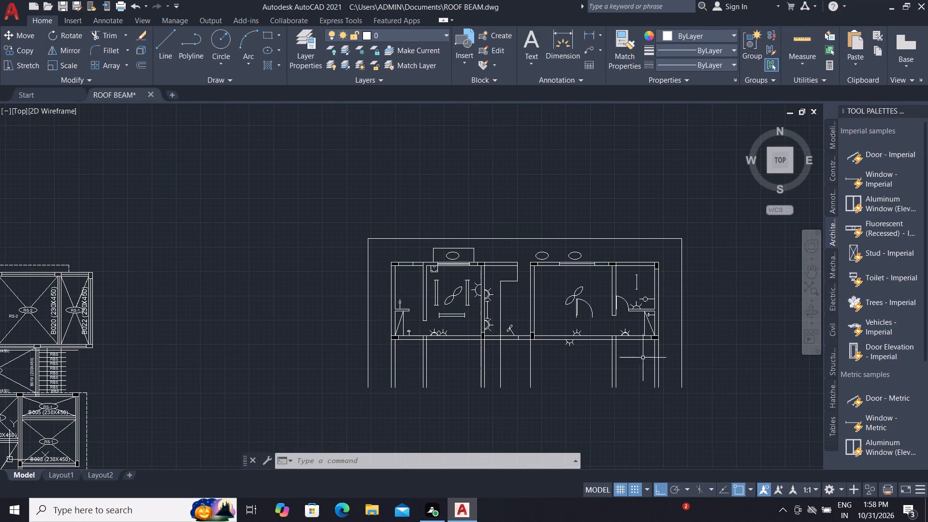
scroll(643, 357, "up", 2)
type("O")
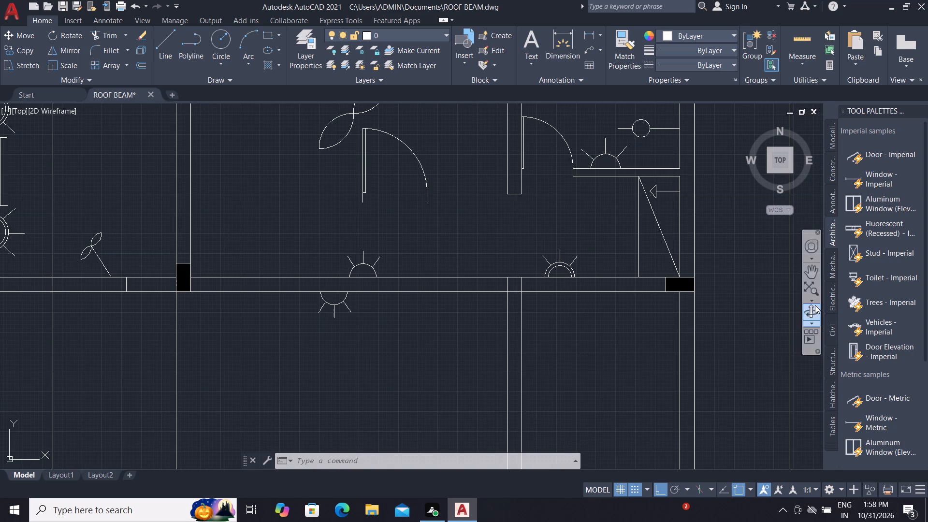
key("space")
key("space")
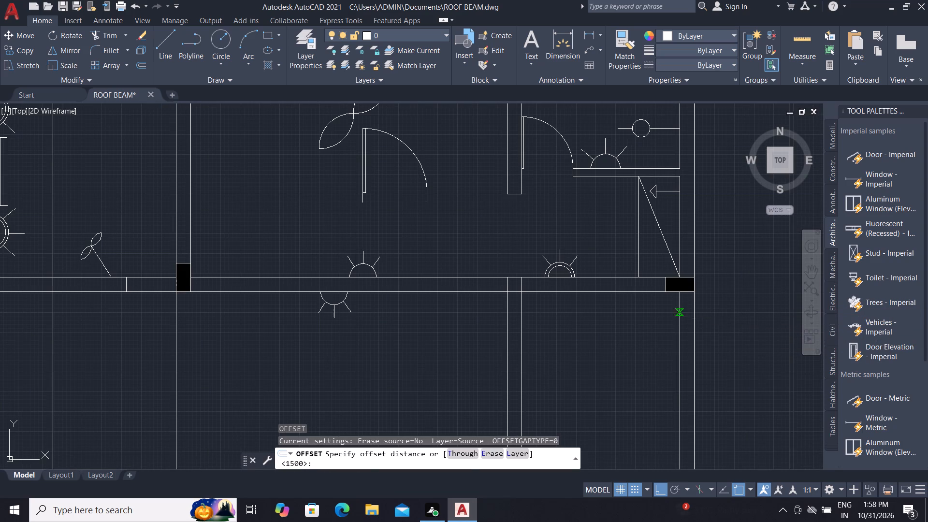
left_click(640, 293)
left_click(645, 357)
scroll(647, 350, "down", 2)
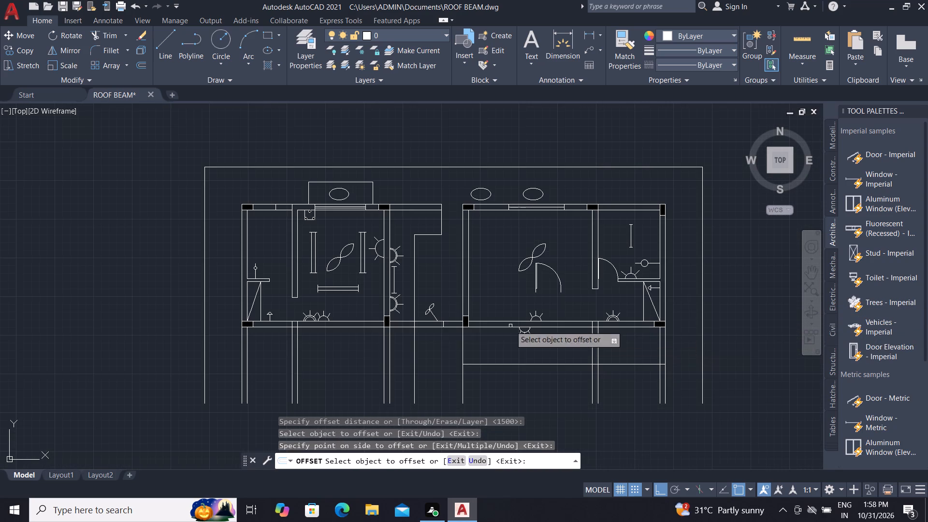
left_click(349, 326)
left_click(344, 383)
key("Escape")
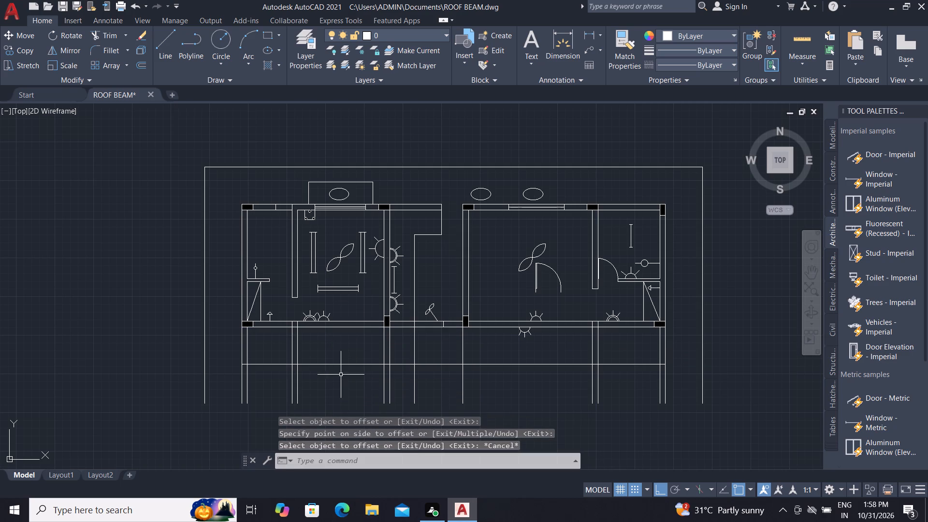
key("Escape")
Extend the two south offset lines outward to the west and east boundary lines.
key("e")
key("x")
key("space")
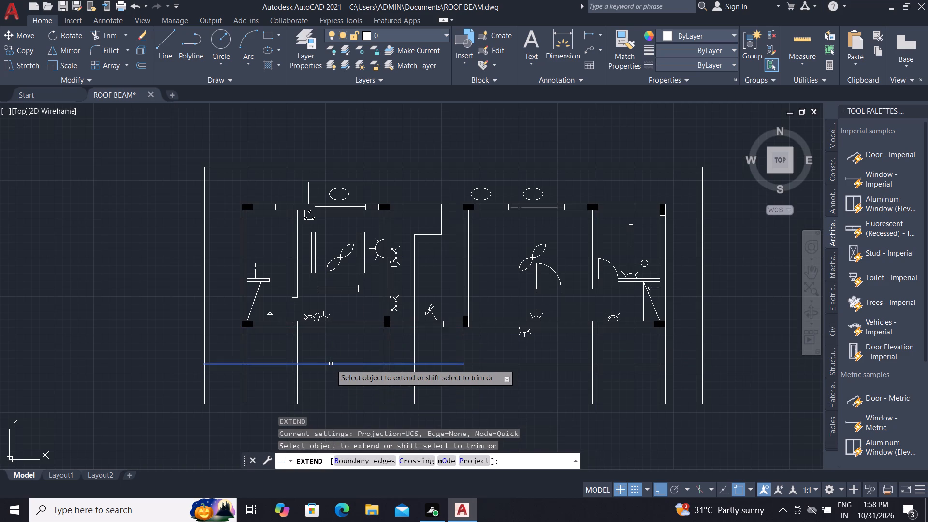
left_click(331, 363)
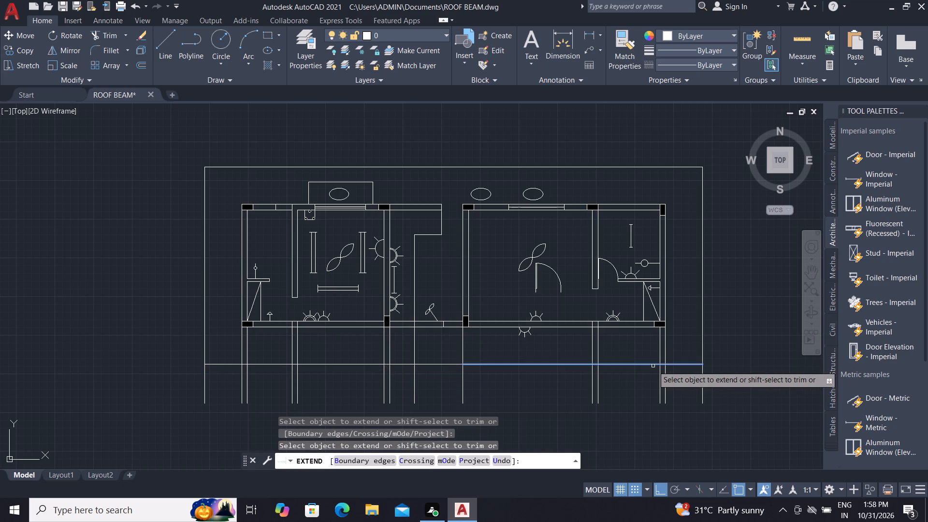
left_click(652, 365)
key("Escape")
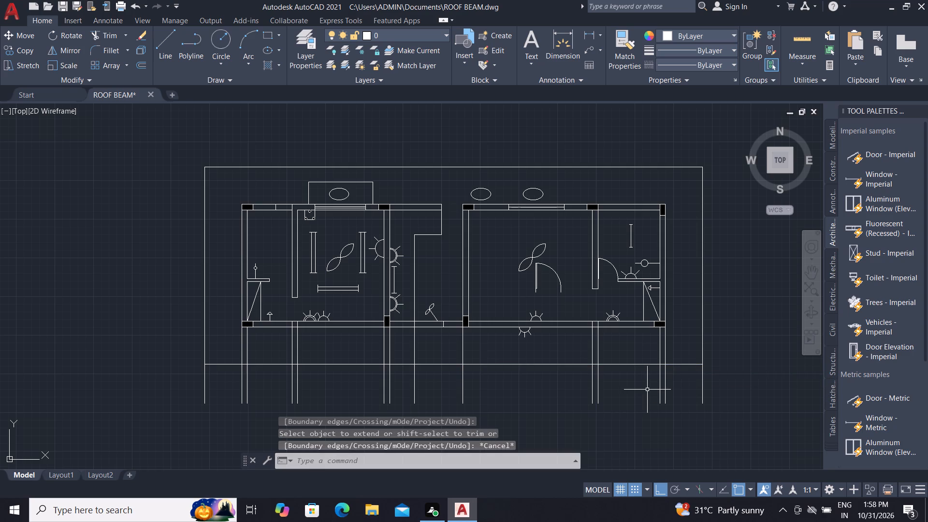
Trim away the south offset line below the eastern block's large room, between its west wall line and the partition wall.
type("TR")
key("space")
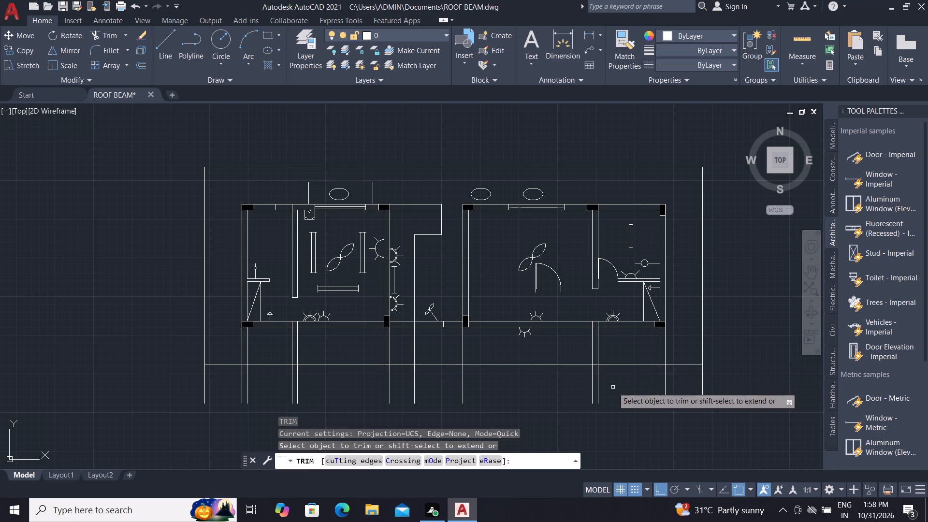
scroll(649, 369, "up", 2)
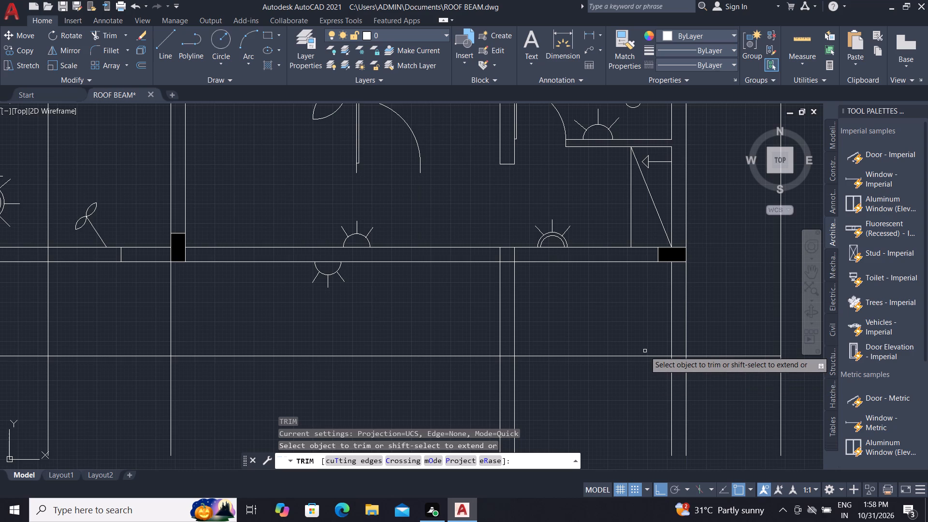
scroll(520, 343, "down", 1)
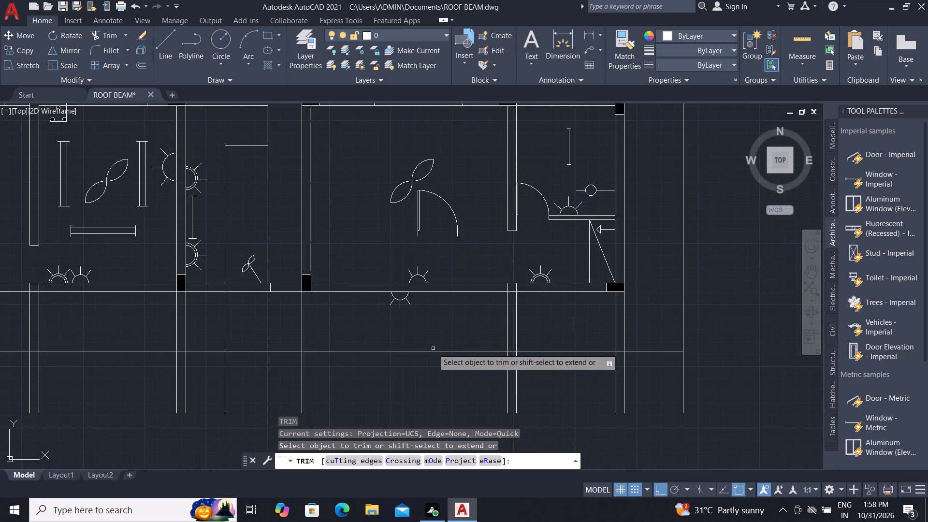
left_click(433, 348)
left_click(439, 357)
scroll(478, 331, "down", 1)
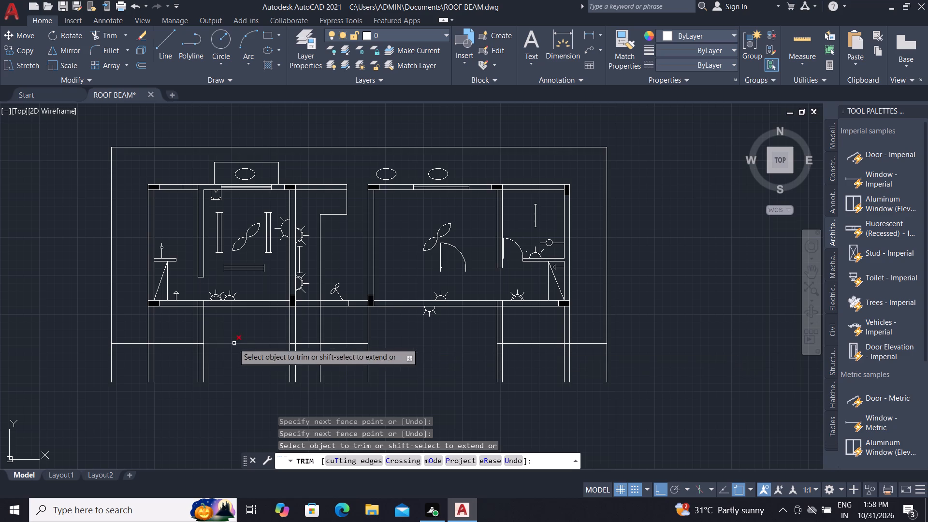
Trim away the south offset line below the western block, from its outer west wall line to its east wall.
scroll(155, 344, "up", 1)
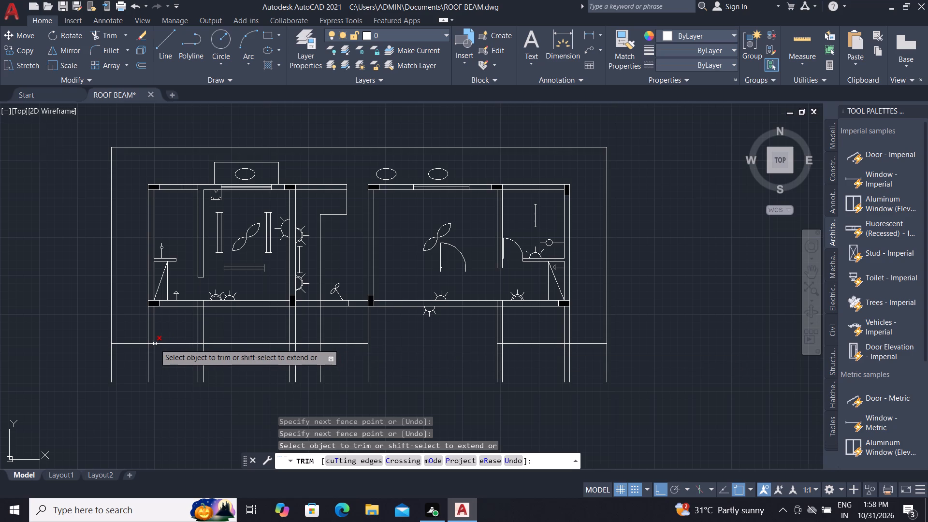
scroll(155, 344, "up", 3)
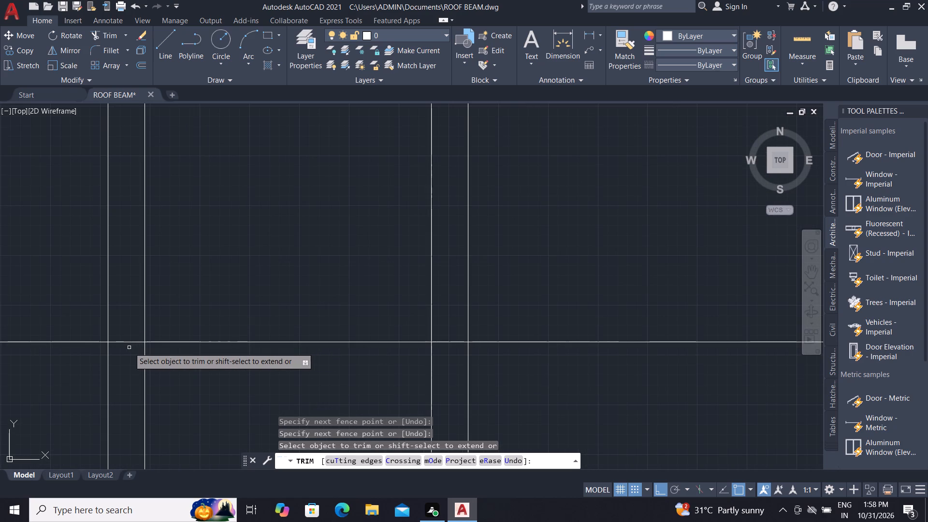
left_click(135, 344)
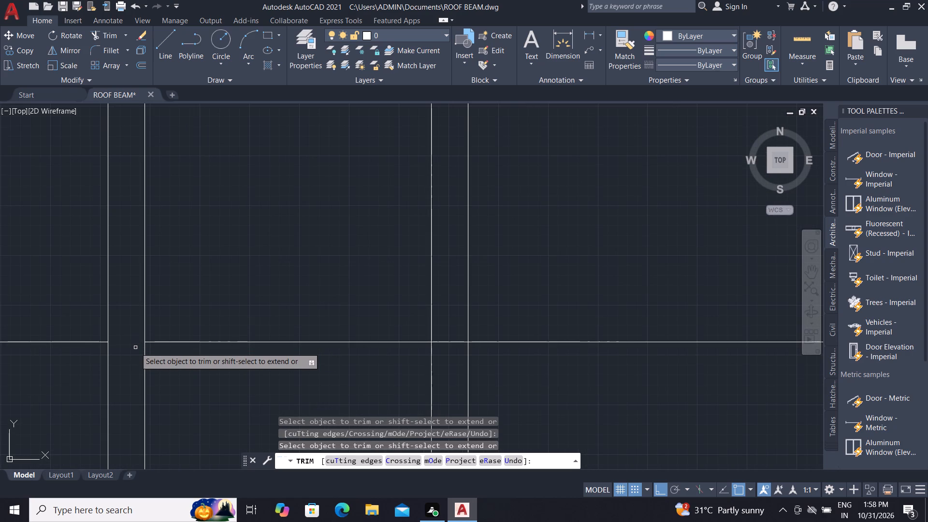
scroll(143, 346, "down", 2)
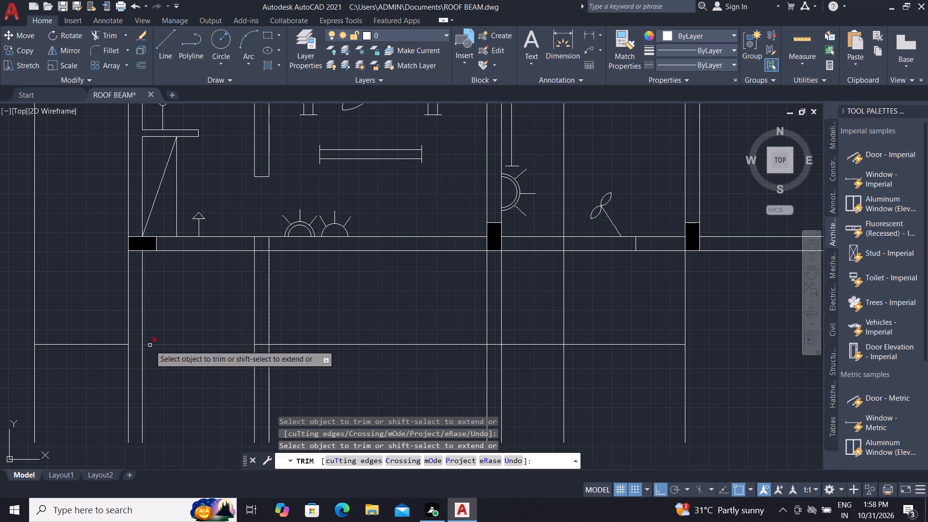
left_click(150, 345)
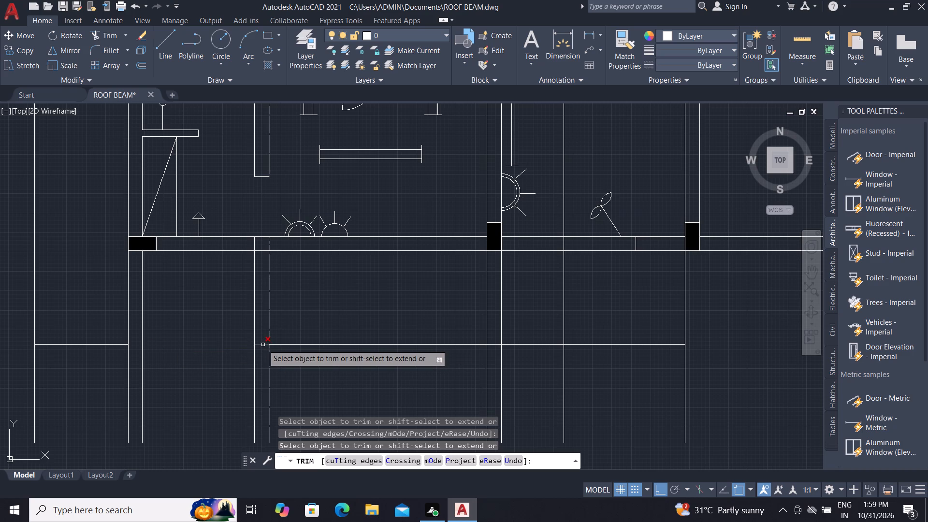
left_click(263, 345)
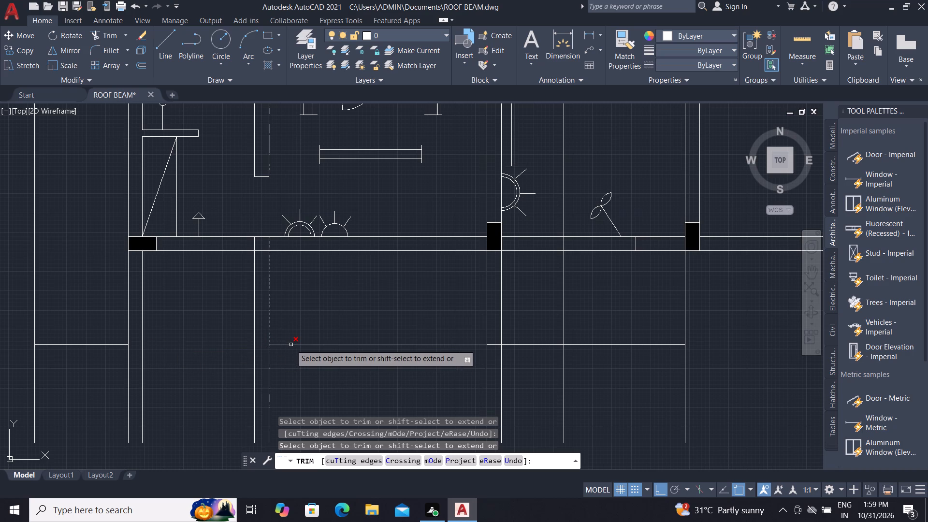
left_click(293, 345)
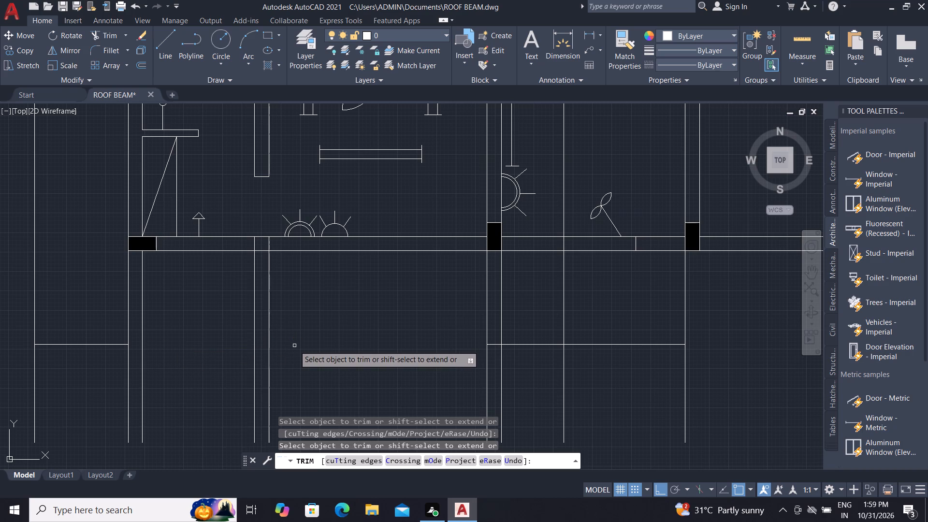
Trim away the south offset line across the western block's east wall and the passage up to the eastern block.
scroll(323, 385, "down", 1)
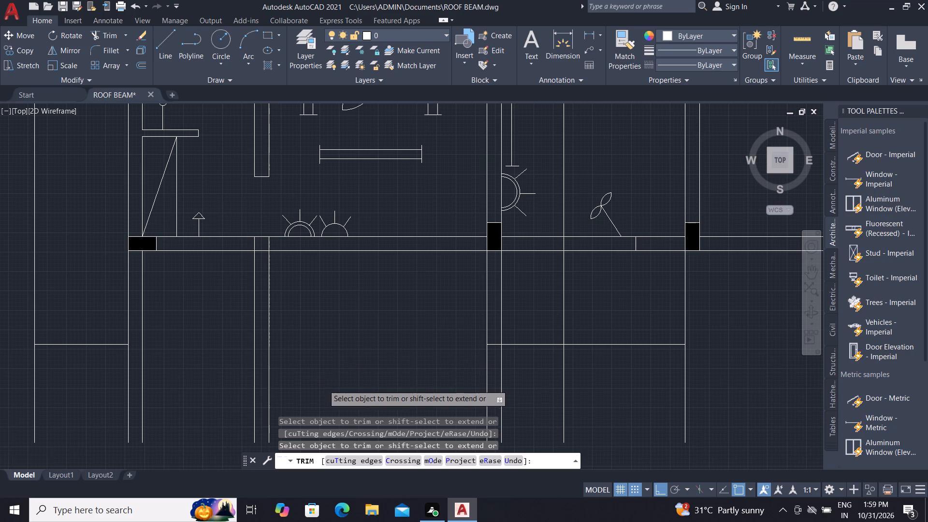
left_click(447, 358)
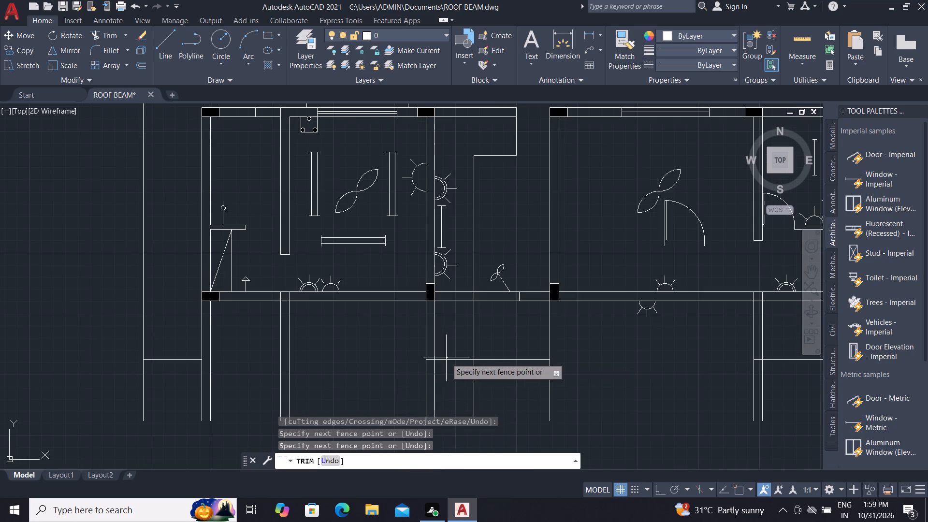
left_click(439, 359)
scroll(430, 359, "up", 1)
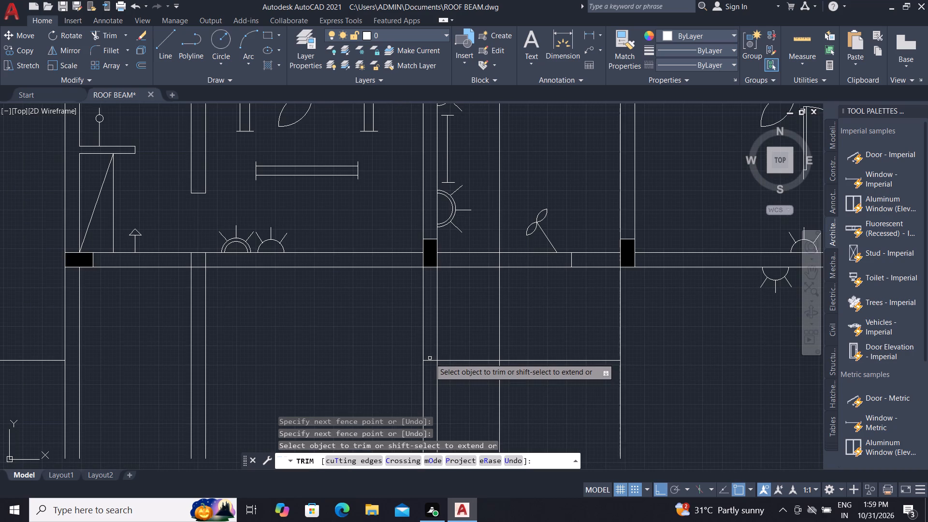
left_click(430, 358)
left_click(428, 367)
left_click(460, 357)
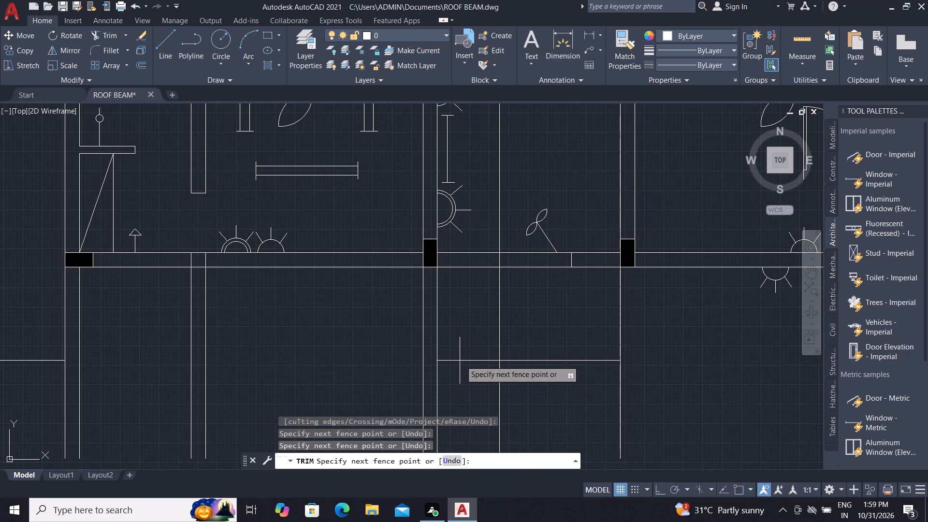
left_click(461, 361)
left_click(542, 349)
left_click(547, 374)
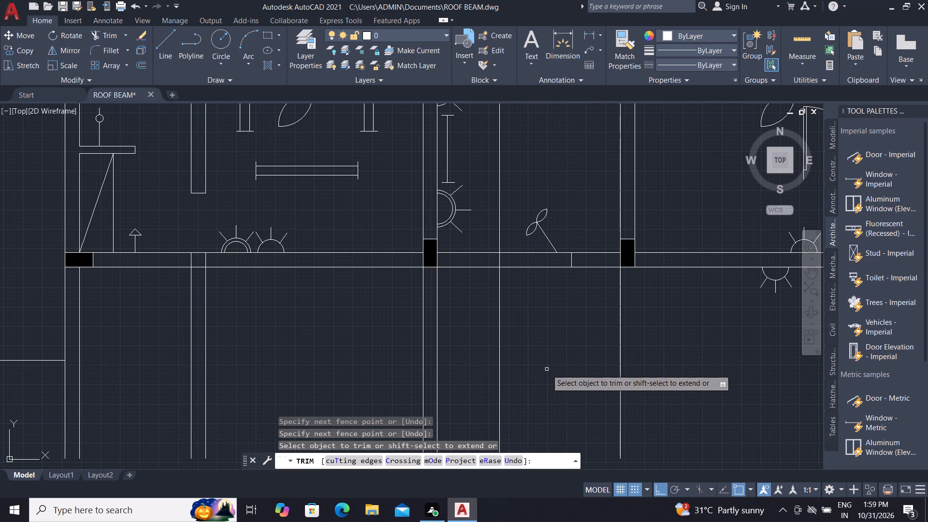
Trim away the south offset line across the eastern block's partition wall and below the small room east of it.
scroll(545, 374, "down", 2)
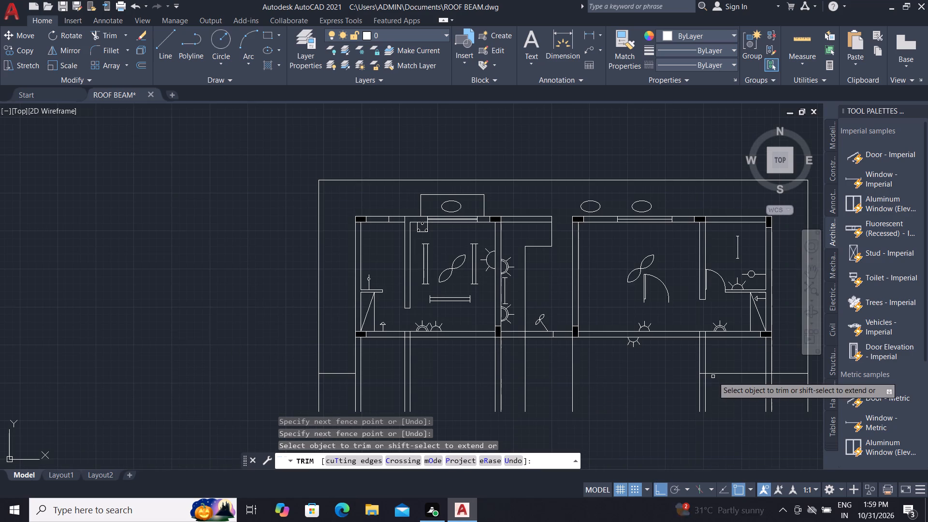
scroll(694, 364, "up", 3)
left_click(703, 379)
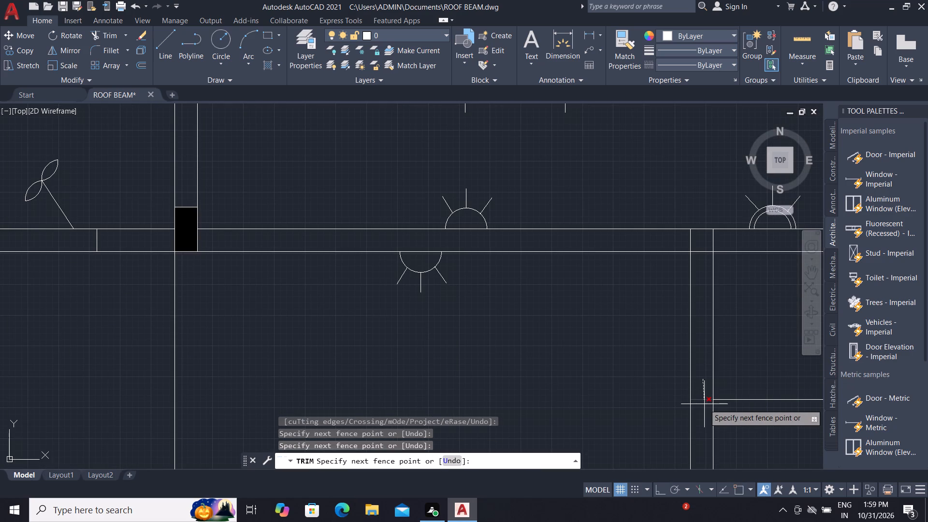
left_click(704, 404)
scroll(486, 397, "down", 3)
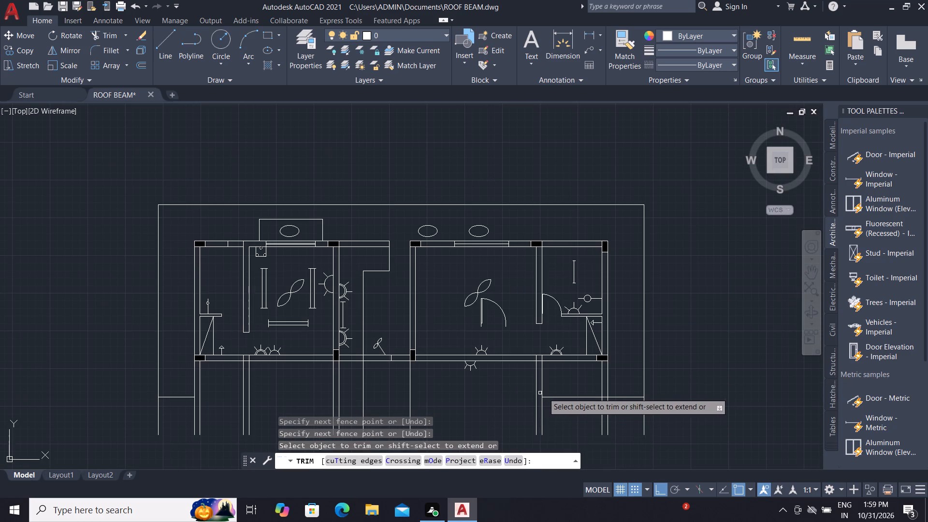
left_click(565, 396)
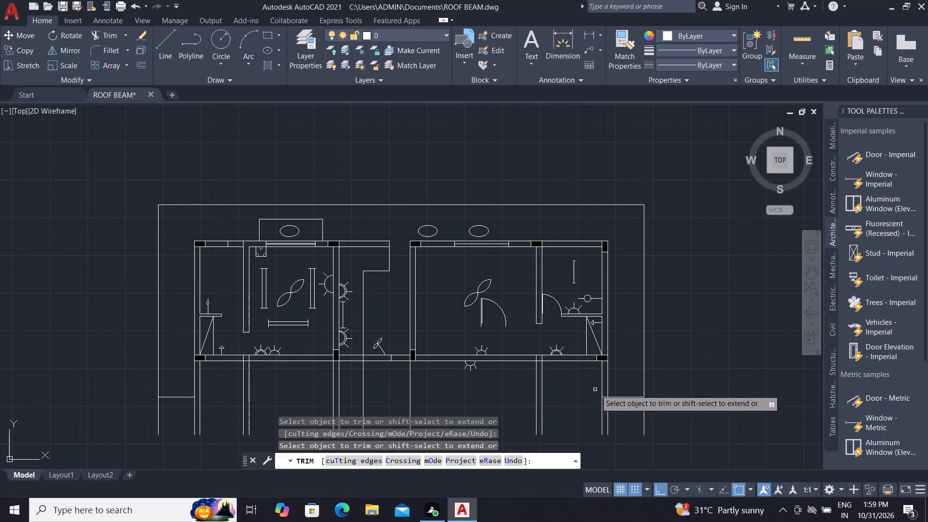
Trim away the south offset line between the two lines of the eastern block's outer east wall.
scroll(599, 391, "up", 4)
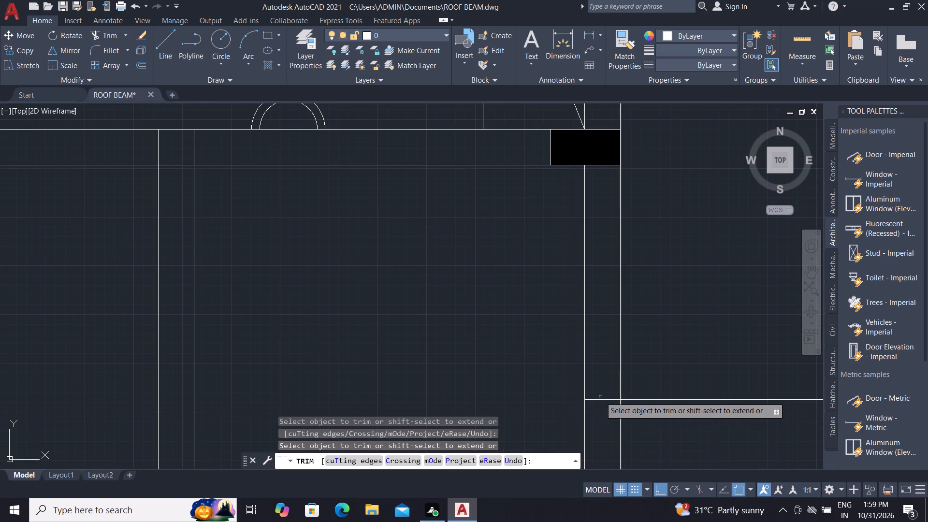
left_click(600, 397)
left_click(600, 403)
scroll(565, 396, "down", 4)
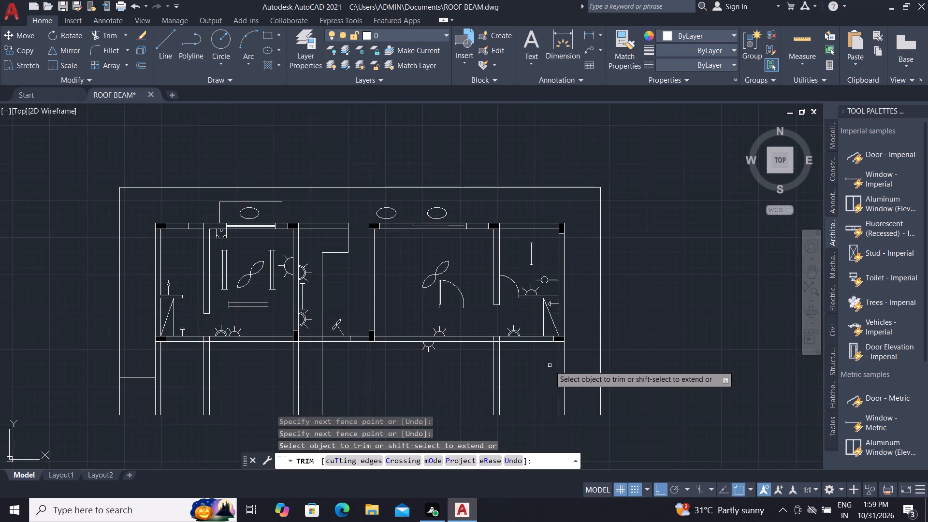
scroll(550, 365, "down", 1)
middle_click_drag(493, 417, 618, 336)
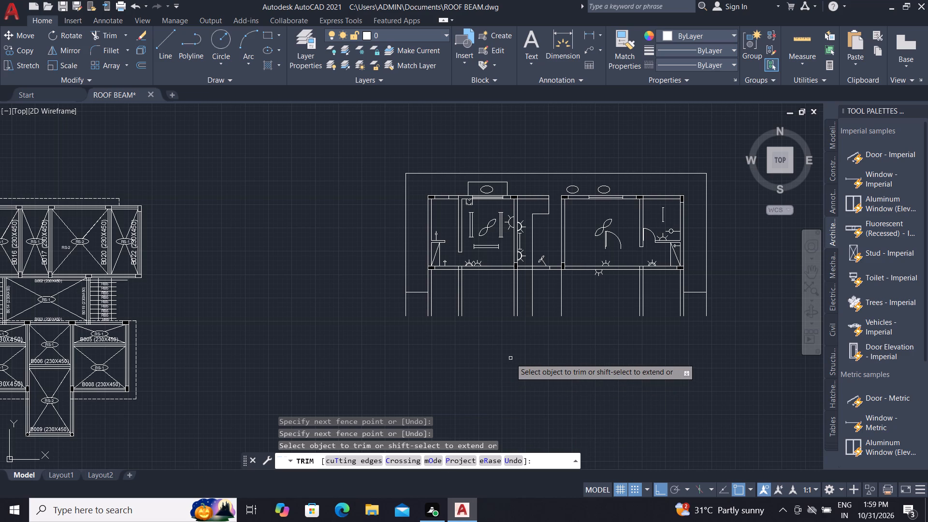
key("Escape")
key("Escape")
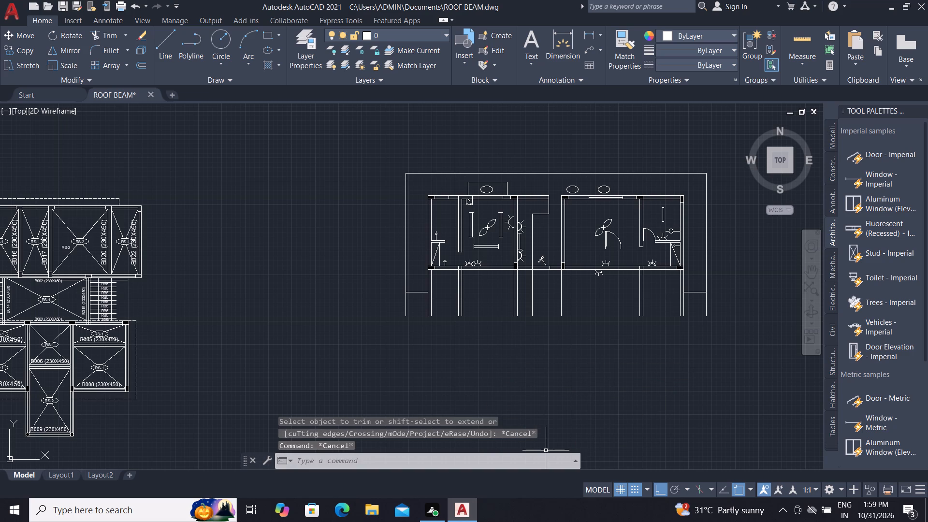
key("Escape")
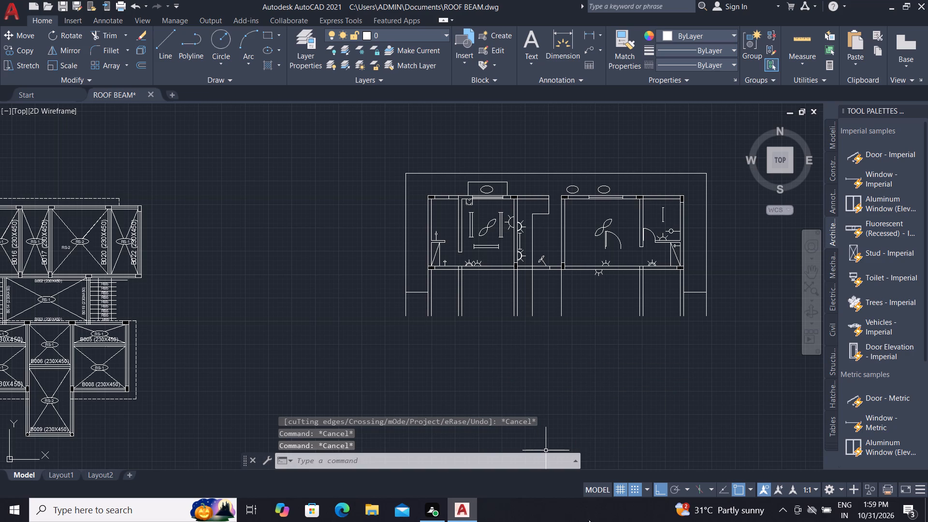
Offset the outer south wall lines of the western and eastern blocks 4500 to the south.
type("O")
key("space")
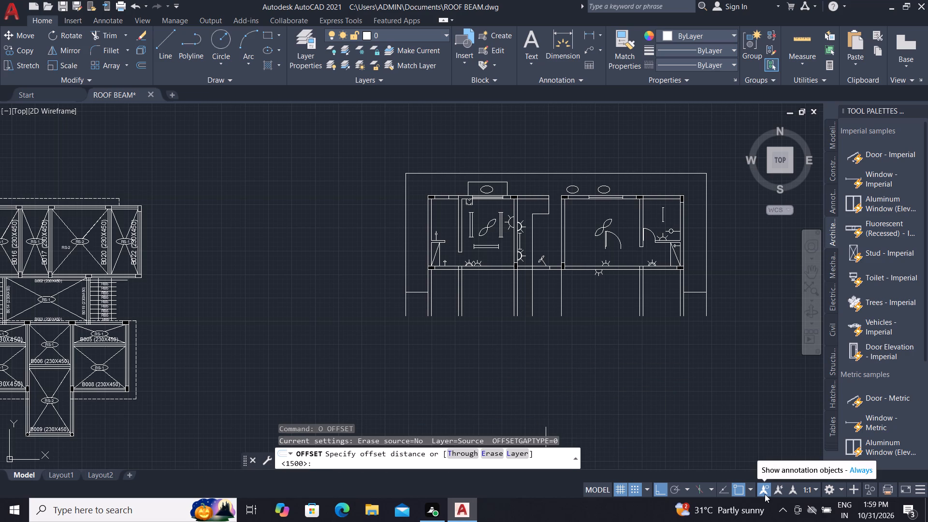
type("45")
left_click(842, 477)
key("0")
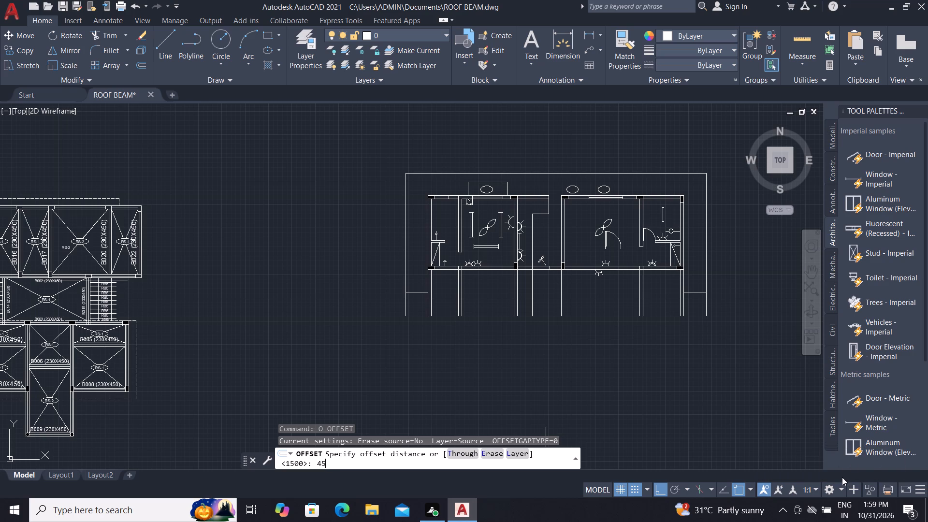
key("0")
scroll(835, 484, "left", 20)
scroll(835, 484, "left", 20)
scroll(835, 484, "left", 20)
scroll(835, 484, "left", 19)
key("space")
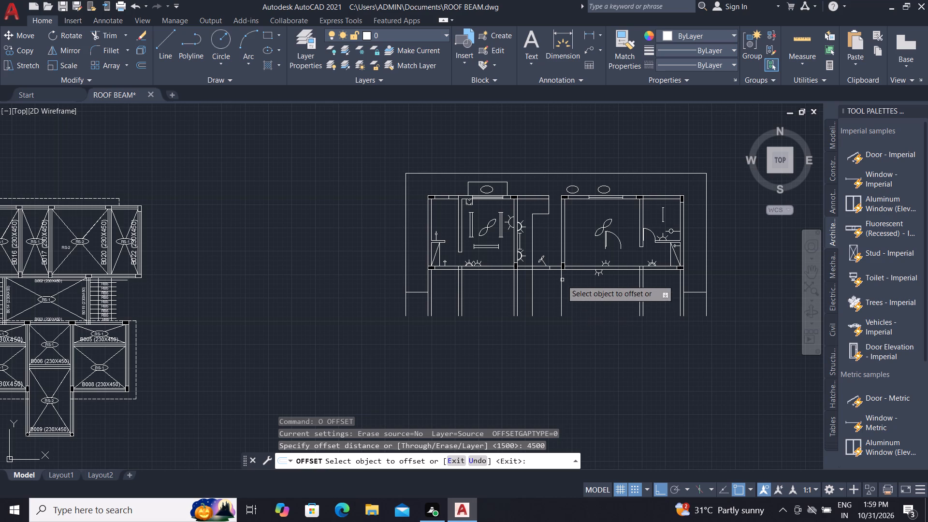
left_click(535, 270)
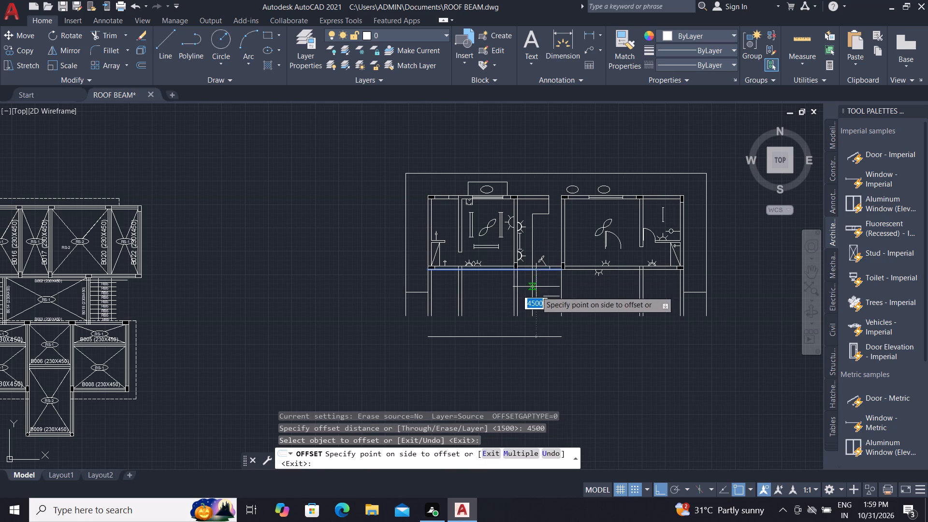
left_click(560, 369)
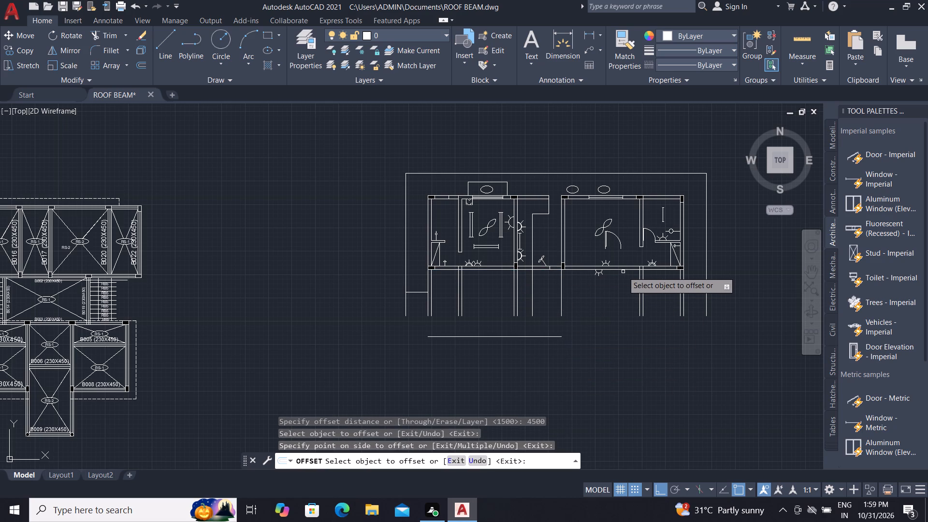
left_click(623, 271)
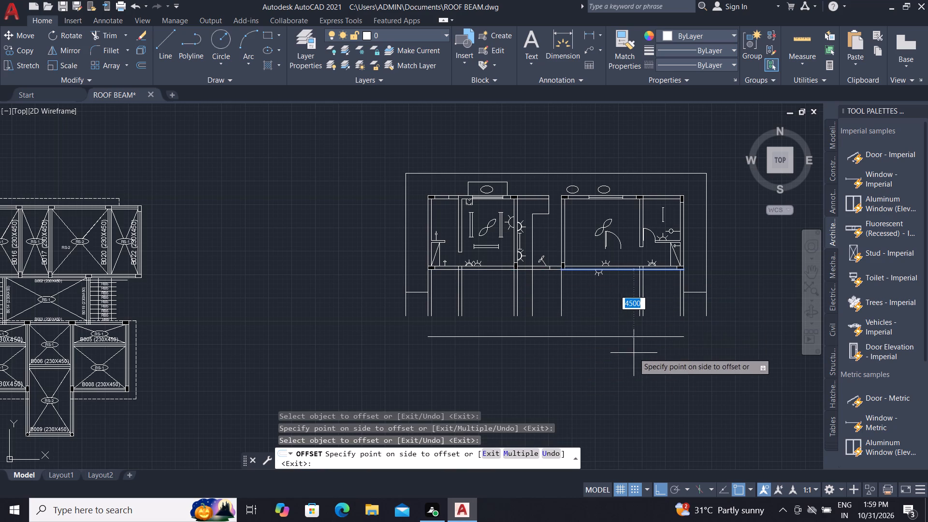
left_click(634, 353)
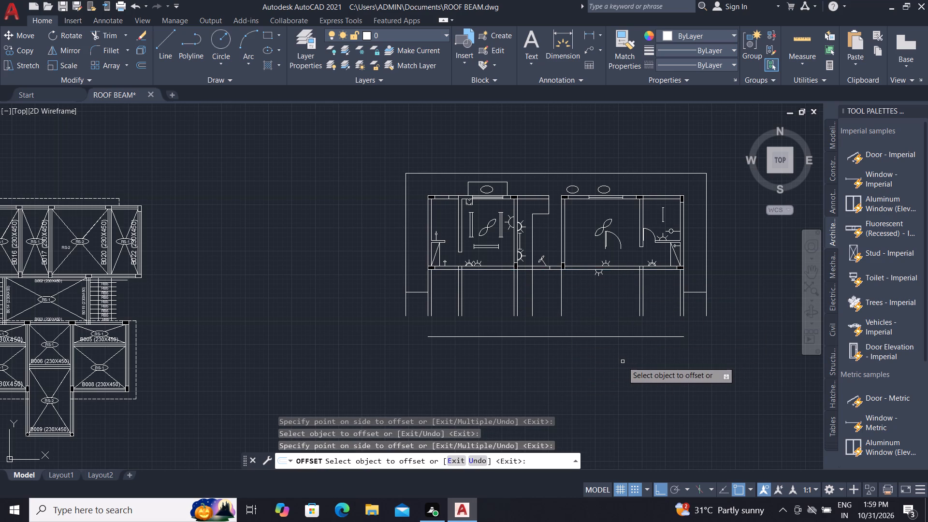
key("Escape")
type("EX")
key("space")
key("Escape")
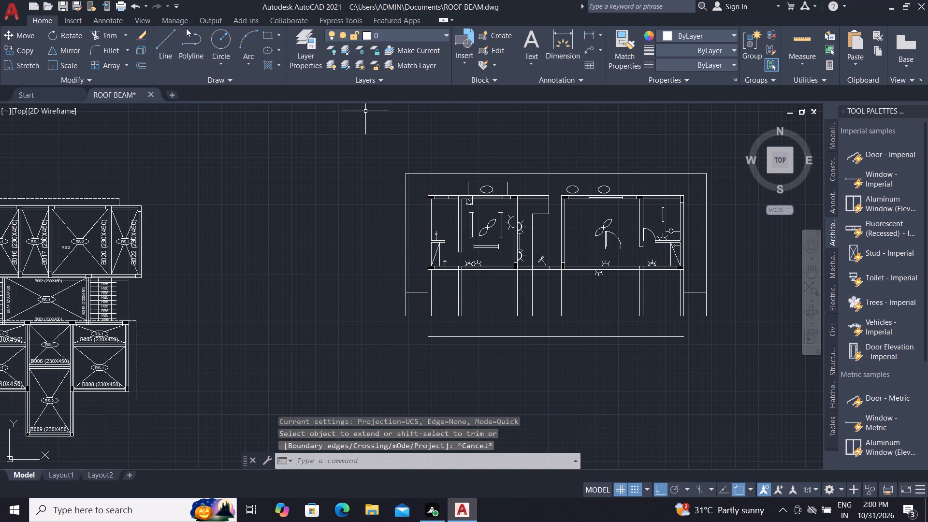
Draw a long horizontal line south of the 4500 offset lines, reaching past the west and east boundary lines.
left_click(169, 34)
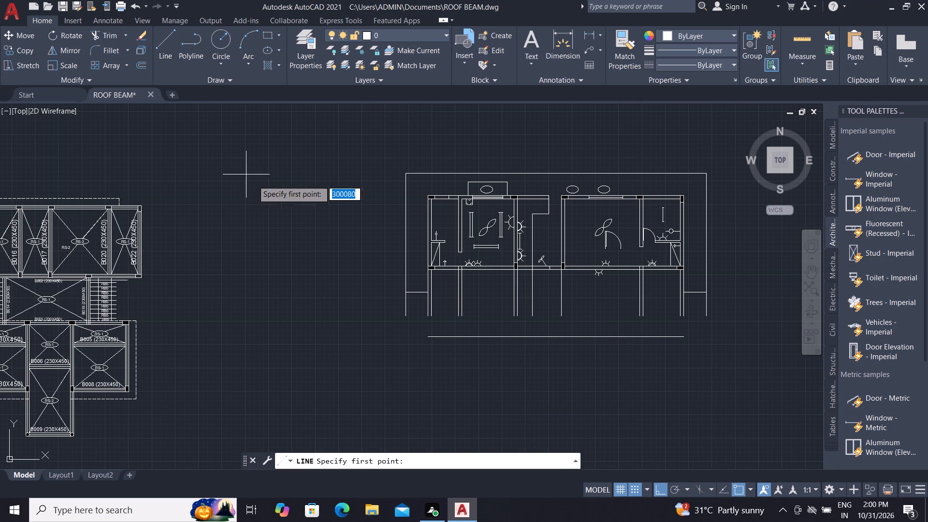
scroll(299, 219, "down", 1)
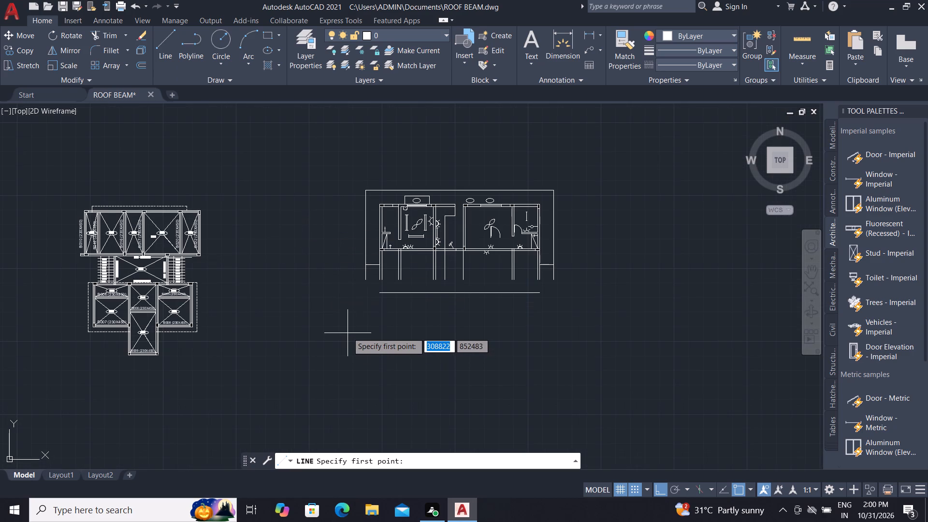
left_click(348, 332)
left_click(591, 358)
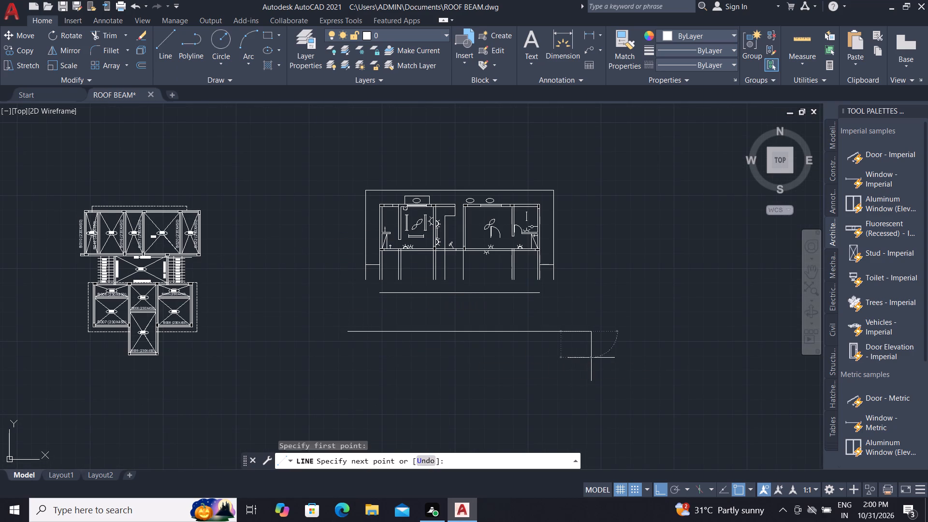
key("Escape")
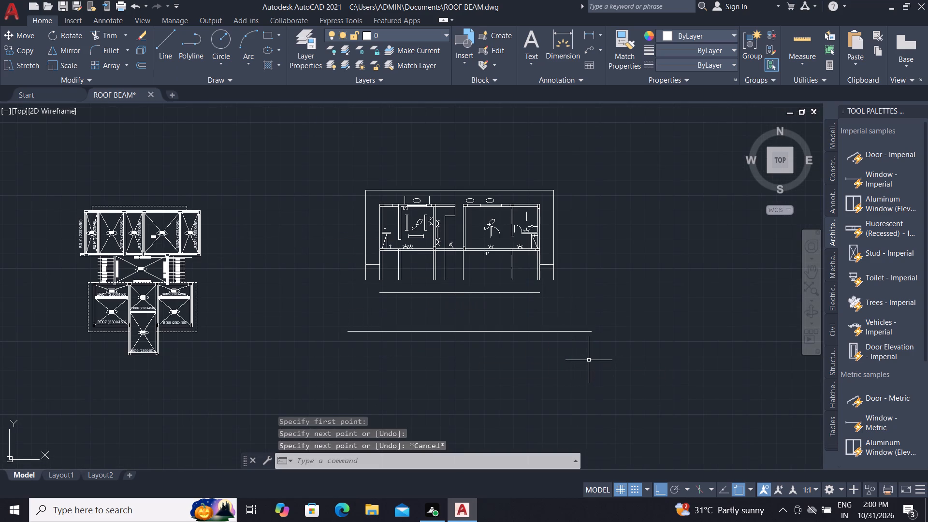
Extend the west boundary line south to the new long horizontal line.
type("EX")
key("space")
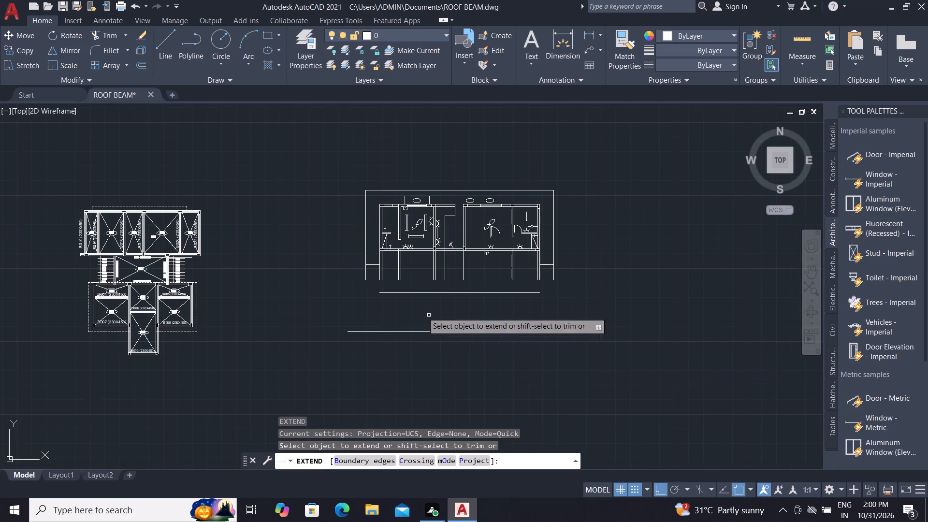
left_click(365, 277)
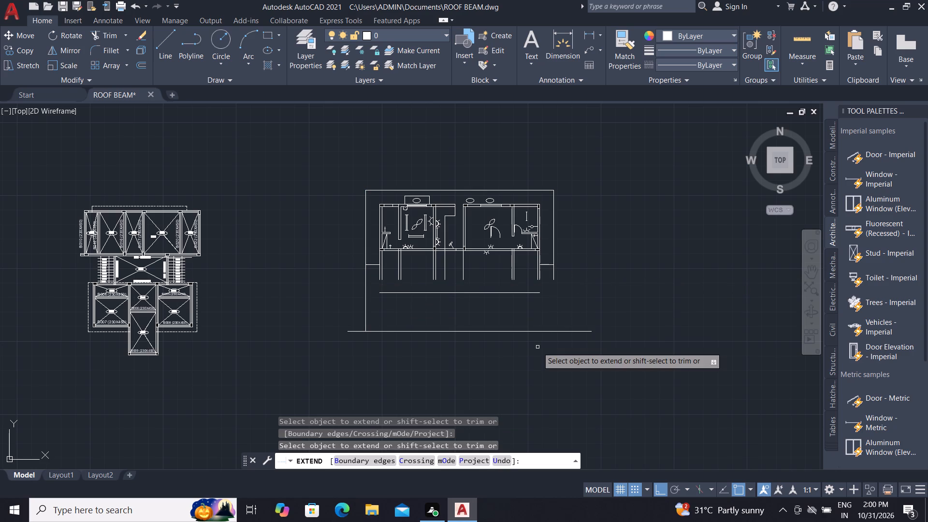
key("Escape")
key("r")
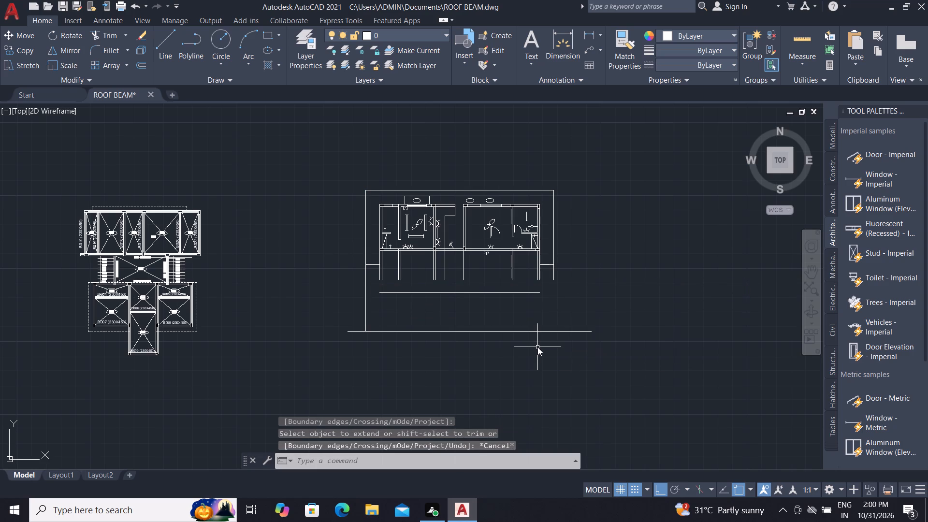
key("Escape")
Trim the west and east boundary lines back to the short 1500 offset lines south of the walls.
type("TR")
key("space")
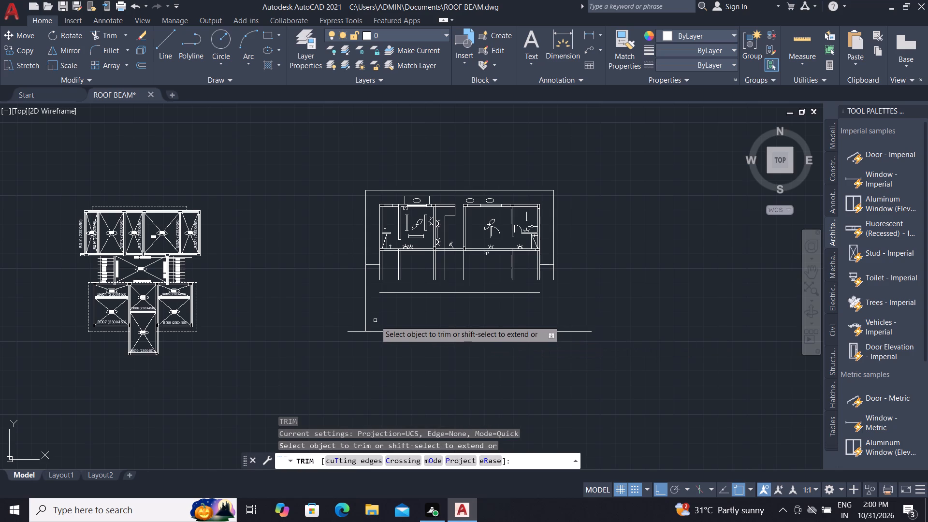
left_click(363, 316)
left_click(368, 320)
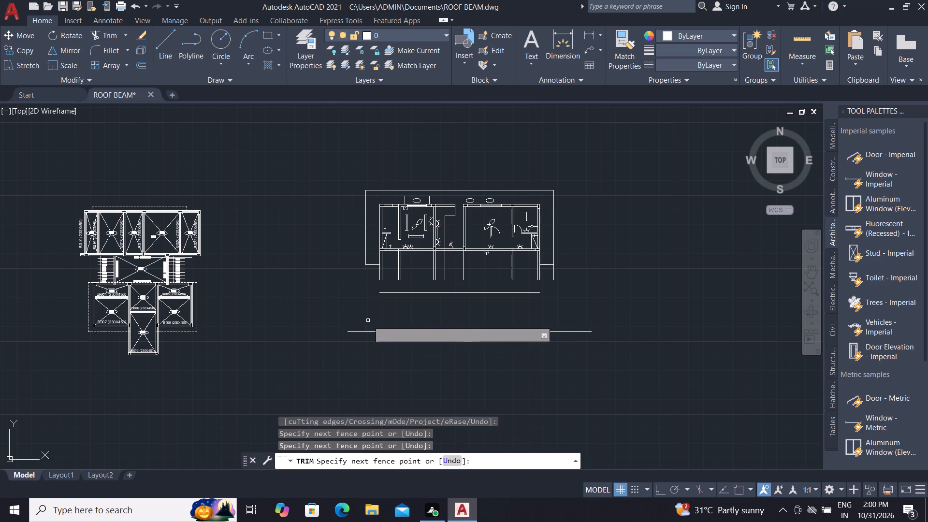
left_click(552, 275)
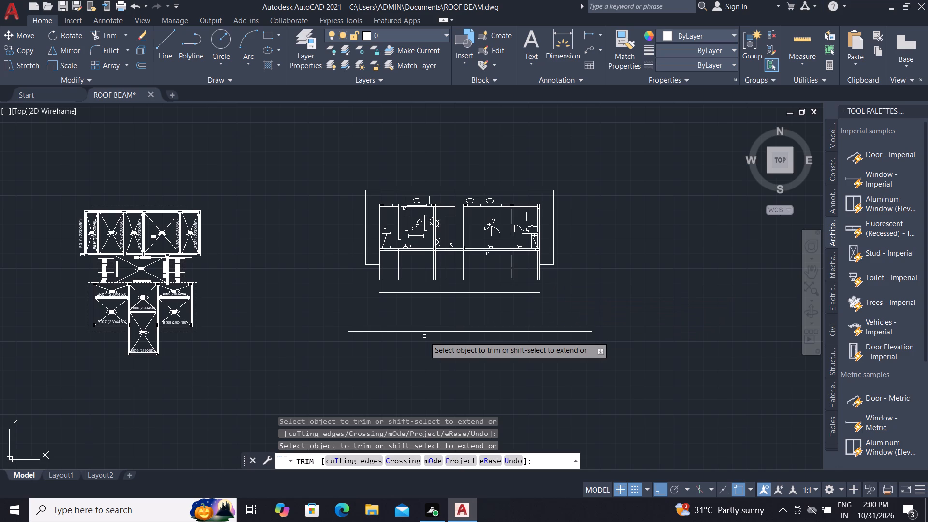
key("Escape")
Extend the three pairs of vertical wall lines below the western block past the 4500 offset line to the long horizontal line.
type("EX")
key("space")
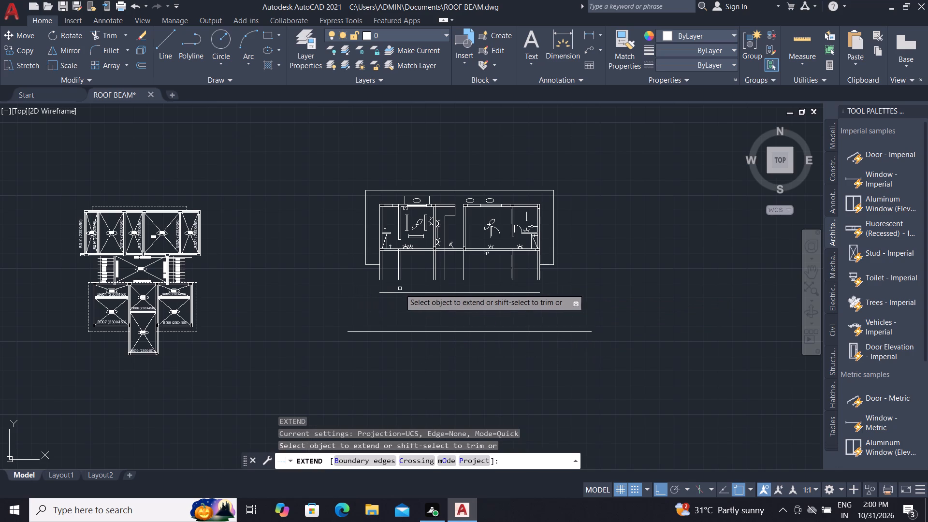
left_click(381, 275)
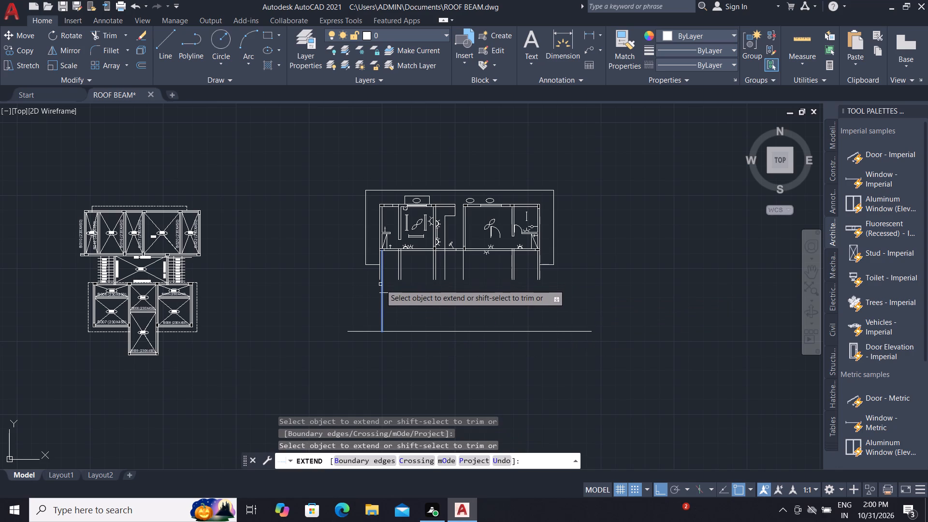
left_click(383, 287)
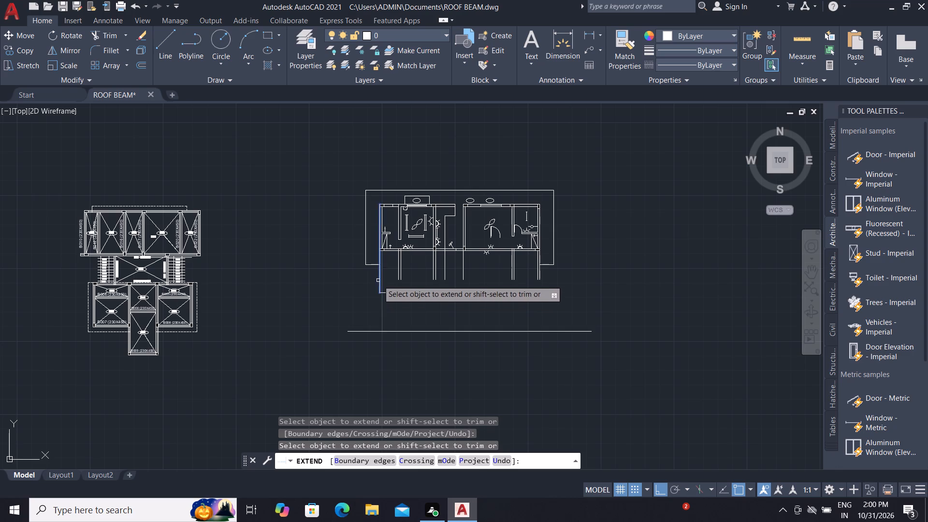
left_click(378, 276)
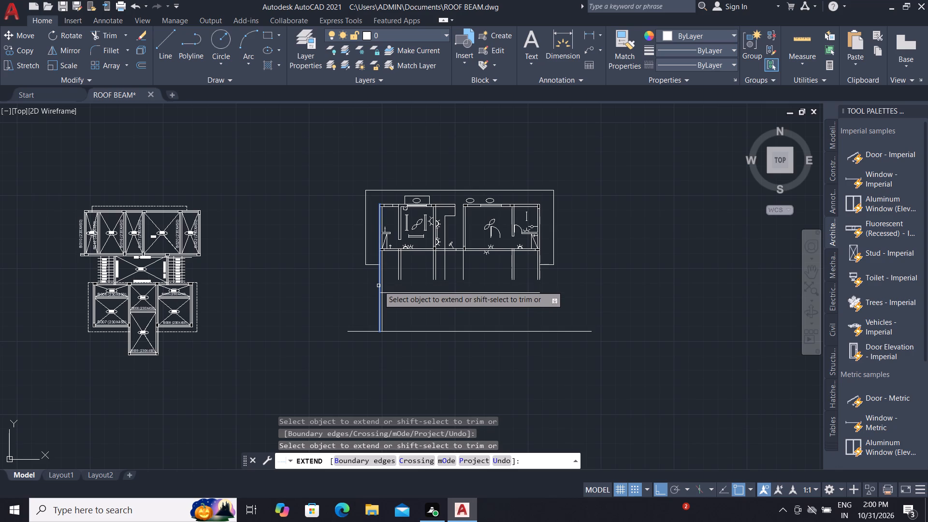
left_click(378, 286)
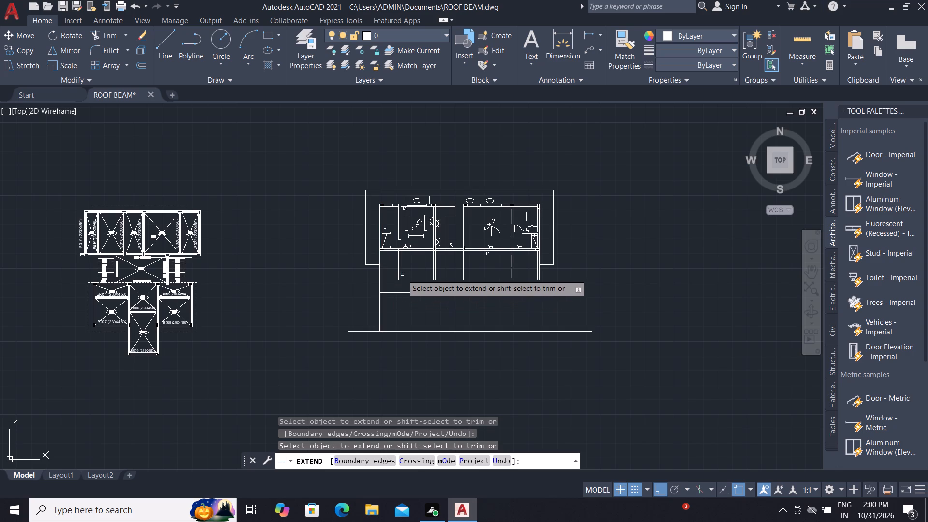
left_click(401, 275)
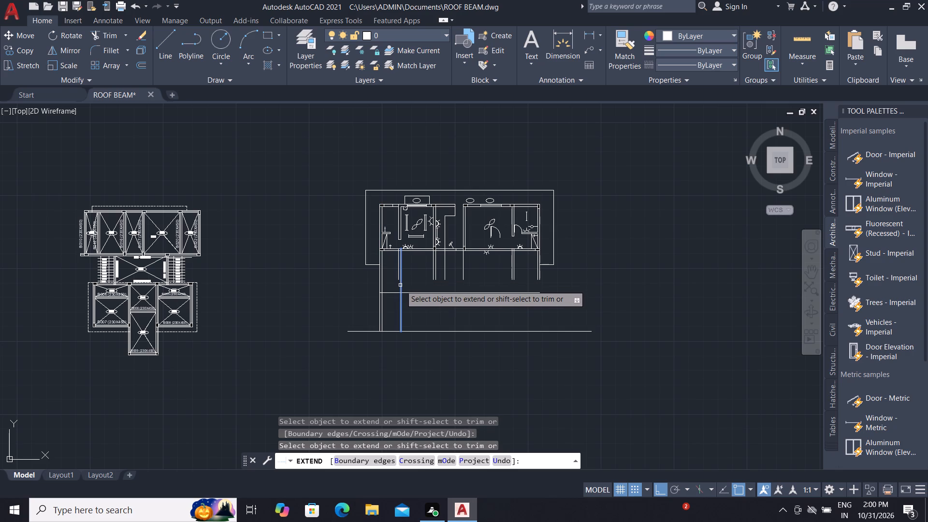
left_click(401, 285)
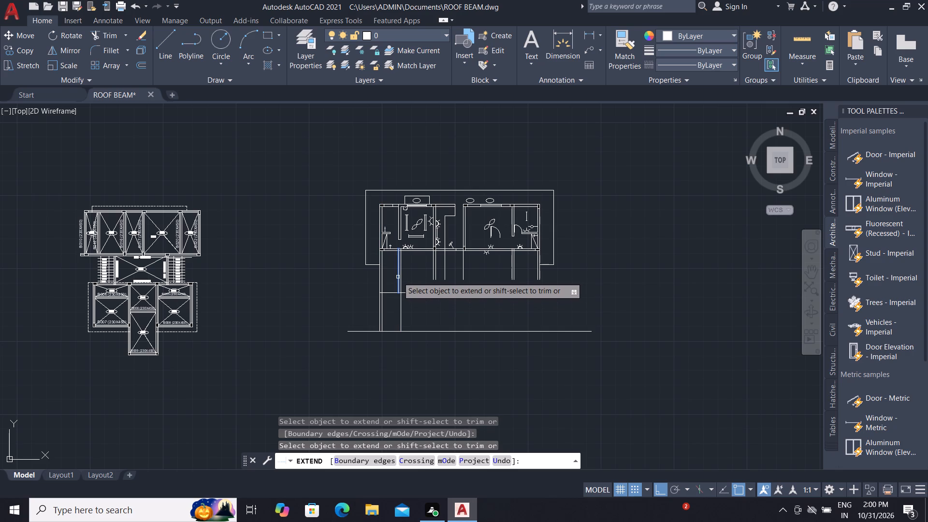
left_click(398, 277)
left_click(398, 288)
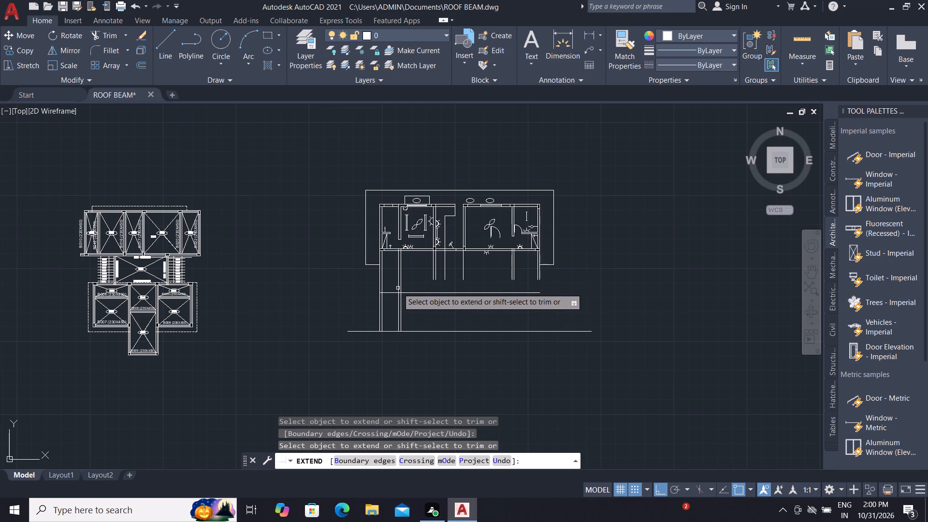
left_click(435, 275)
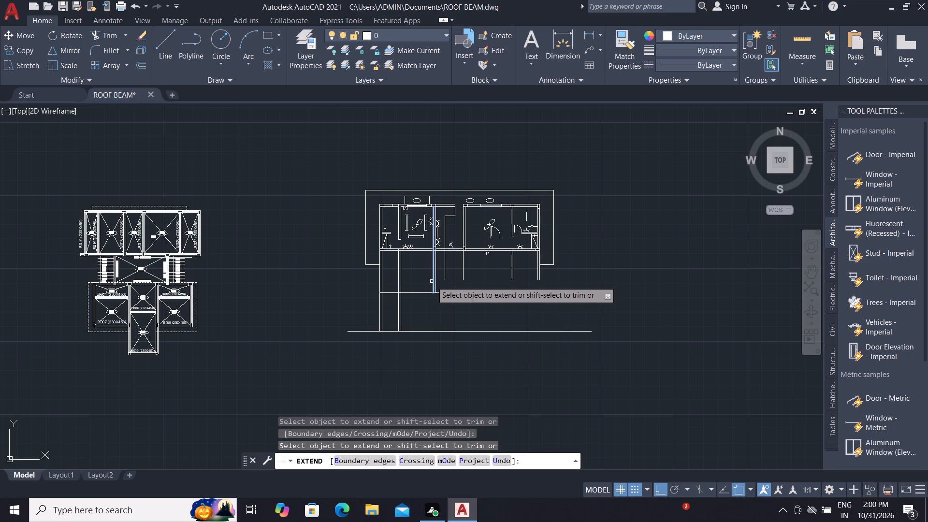
left_click(432, 281)
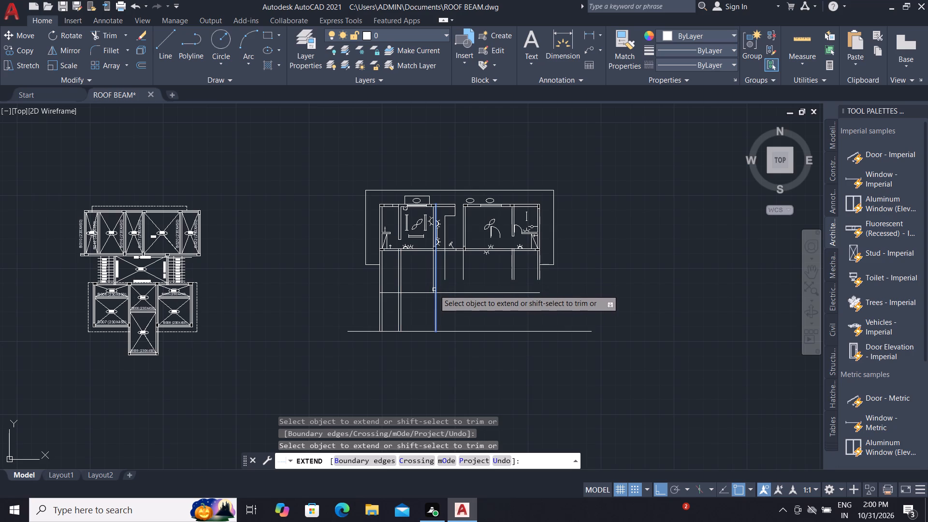
left_click(434, 290)
left_click(432, 290)
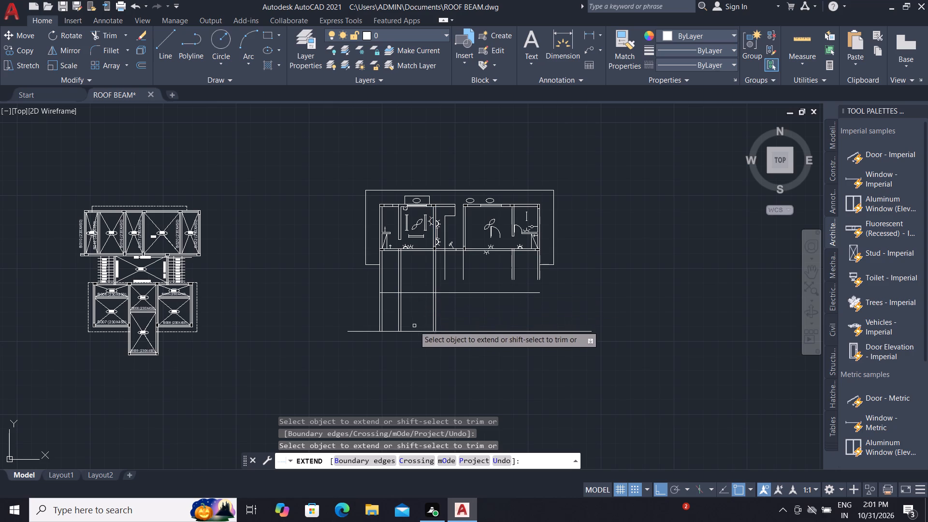
scroll(419, 252, "up", 4)
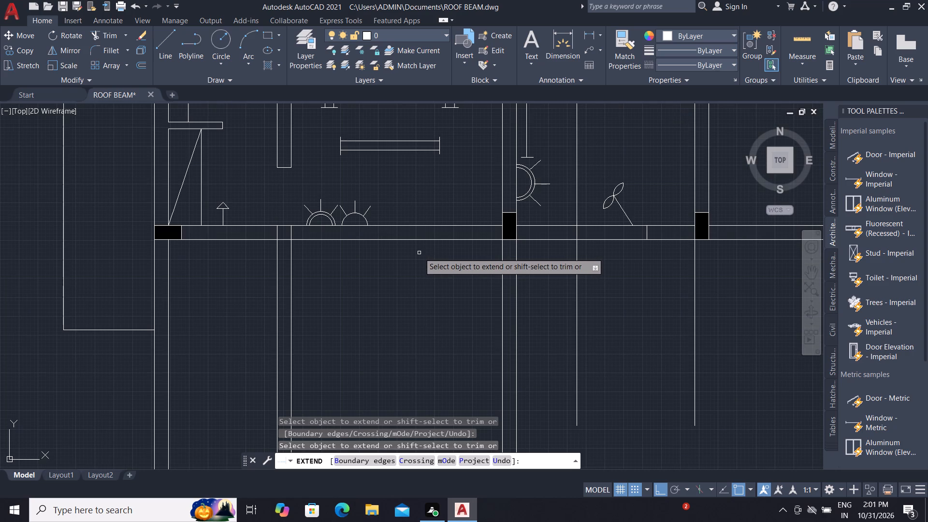
key("Escape")
Draw a short vertical jamb line across the western room's south wall, a little west of the black column at its east end.
type("L")
key("space")
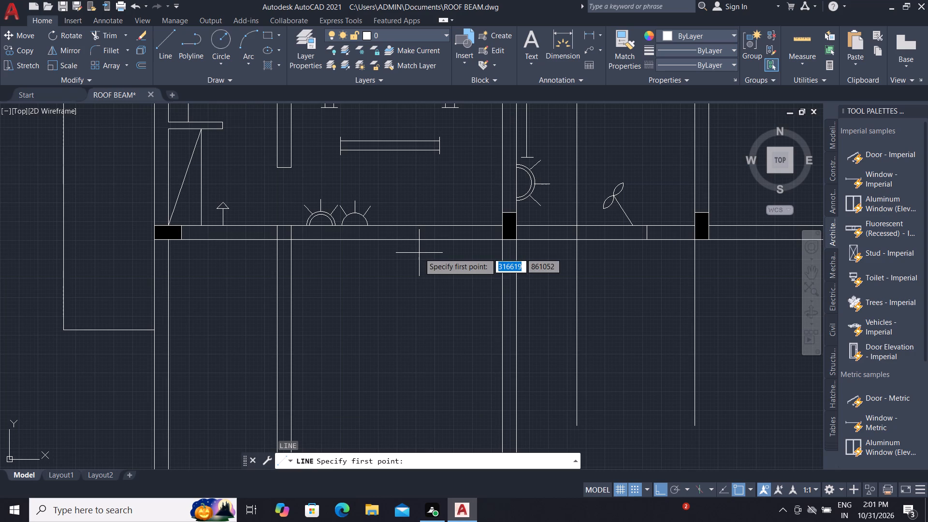
left_click(431, 225)
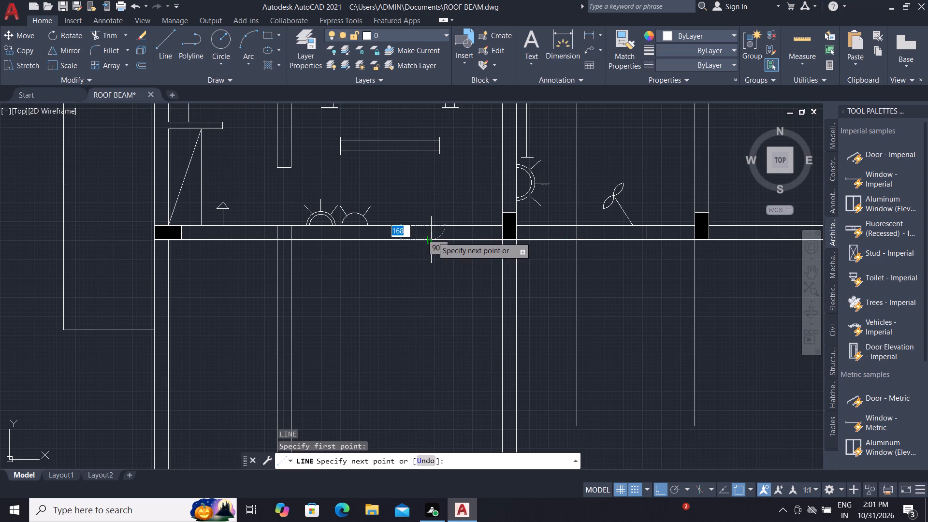
left_click(434, 239)
key("Escape")
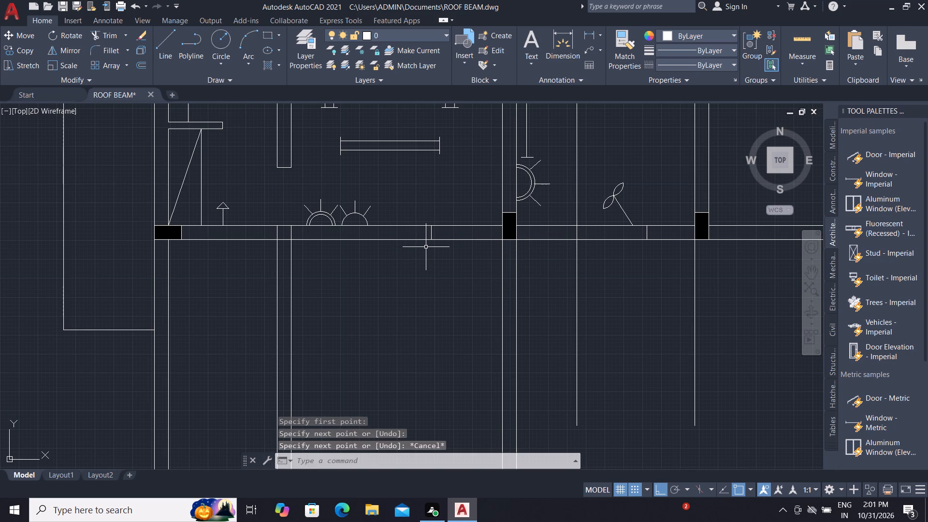
Trim the south wall lines between each jamb line and the column to its east, opening the western room and the central passage.
type("TR")
key("space")
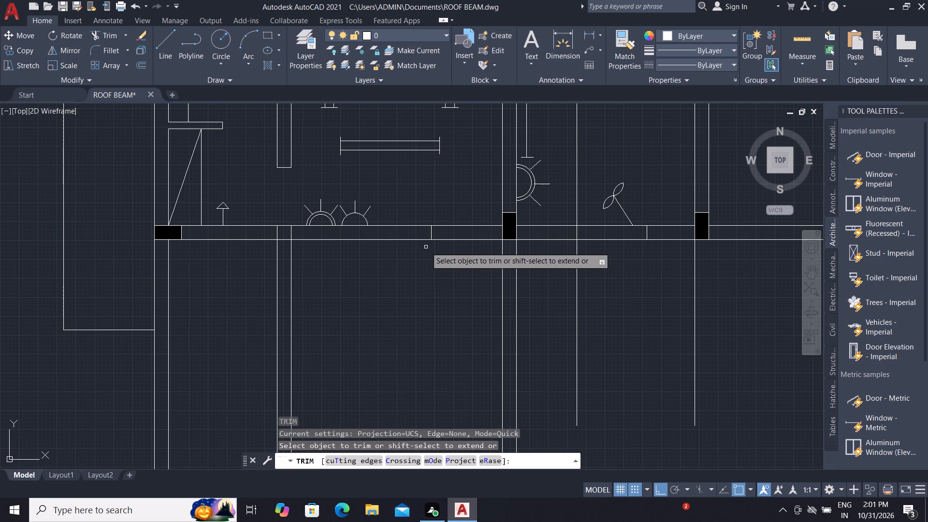
left_click(459, 213)
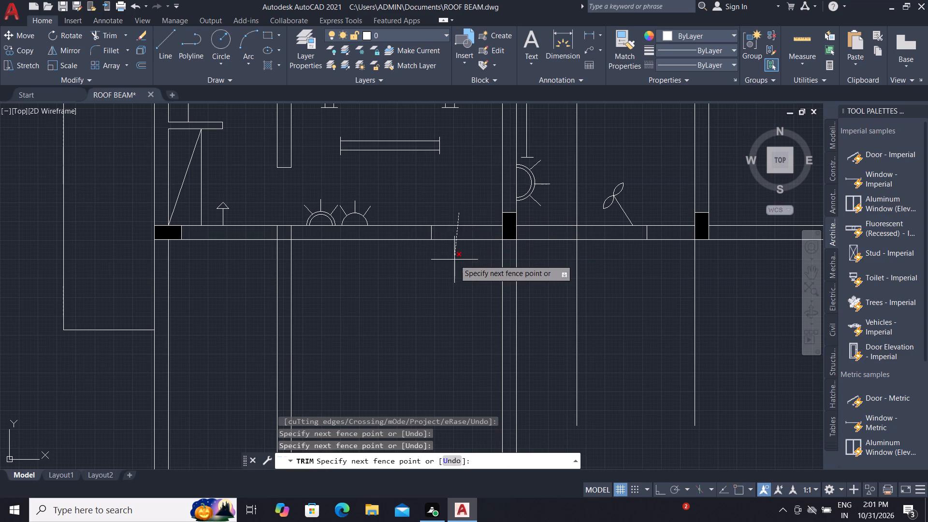
left_click(454, 258)
left_click(674, 212)
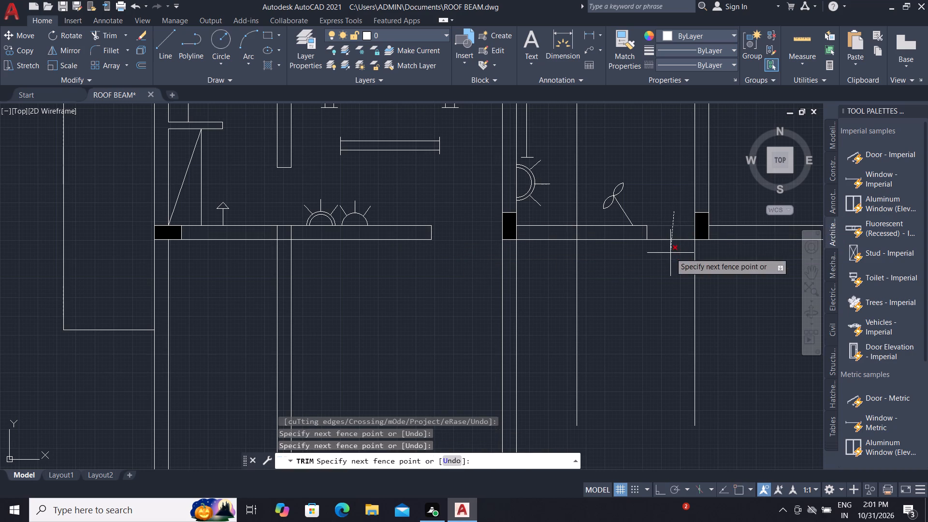
left_click(670, 253)
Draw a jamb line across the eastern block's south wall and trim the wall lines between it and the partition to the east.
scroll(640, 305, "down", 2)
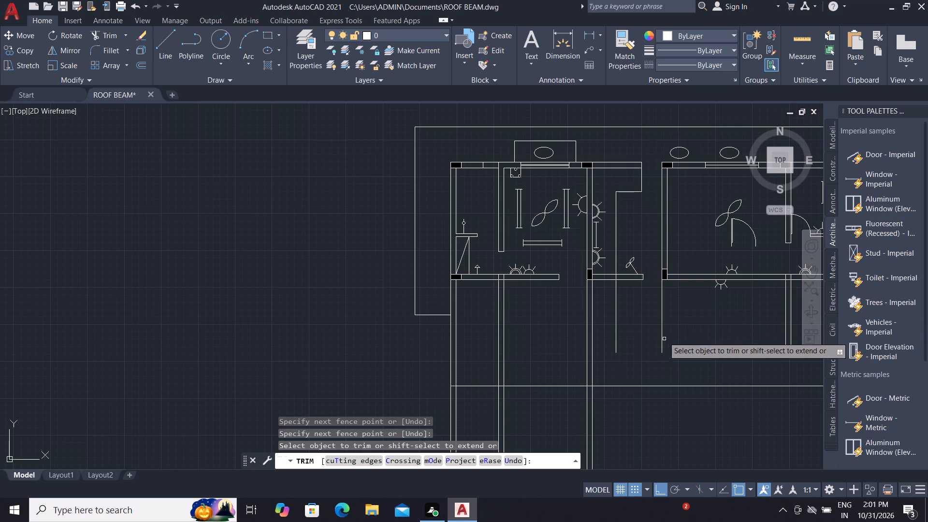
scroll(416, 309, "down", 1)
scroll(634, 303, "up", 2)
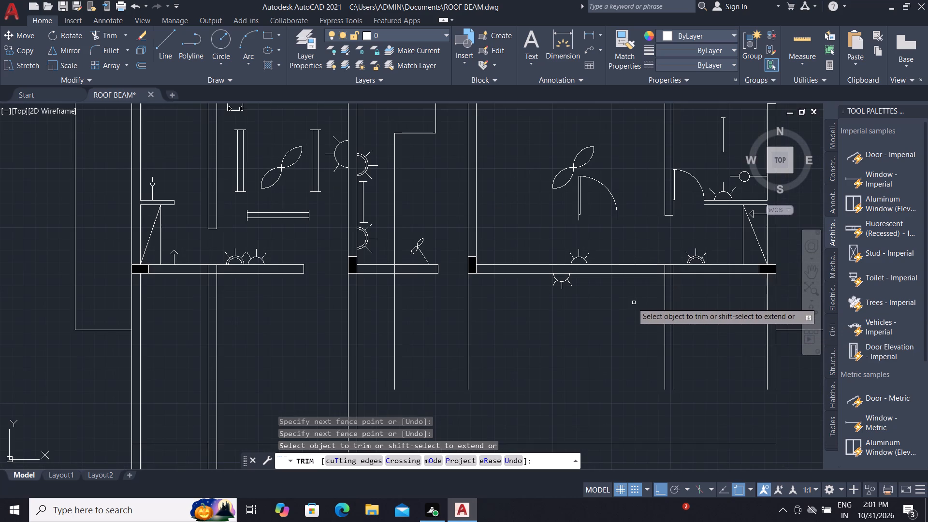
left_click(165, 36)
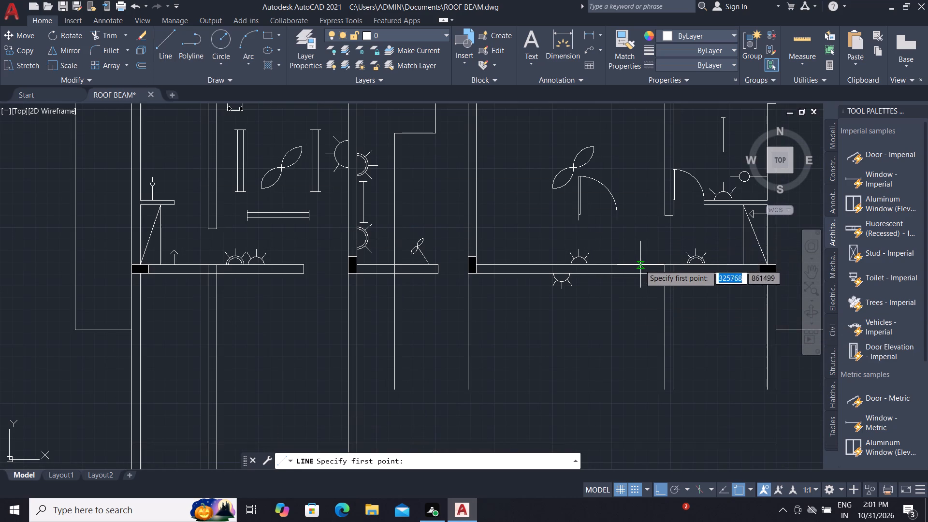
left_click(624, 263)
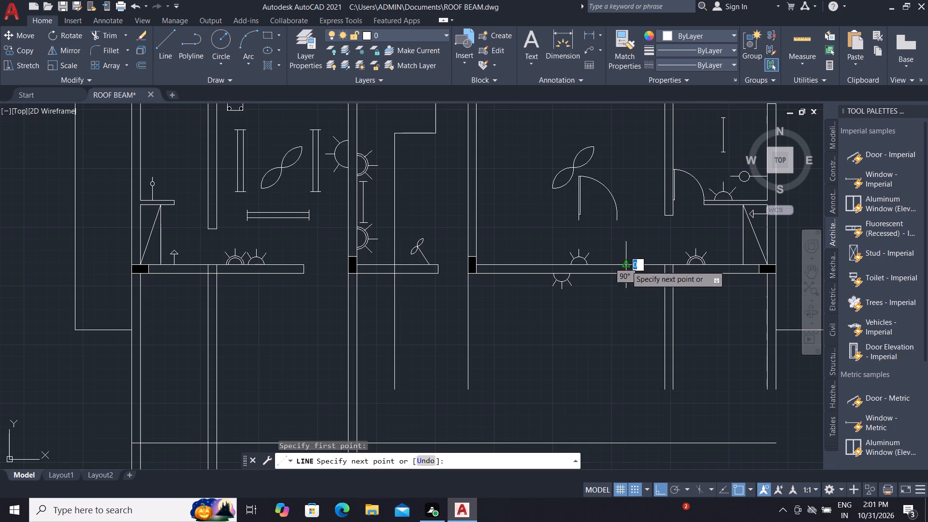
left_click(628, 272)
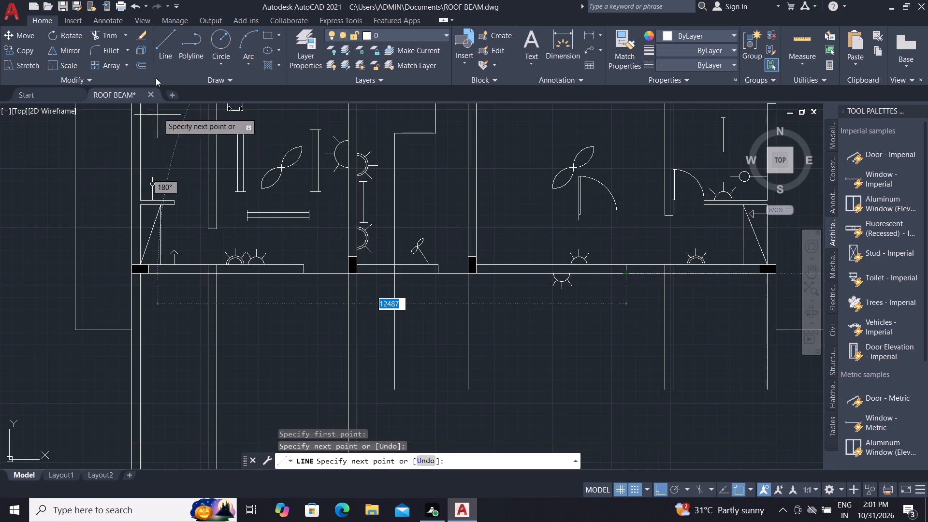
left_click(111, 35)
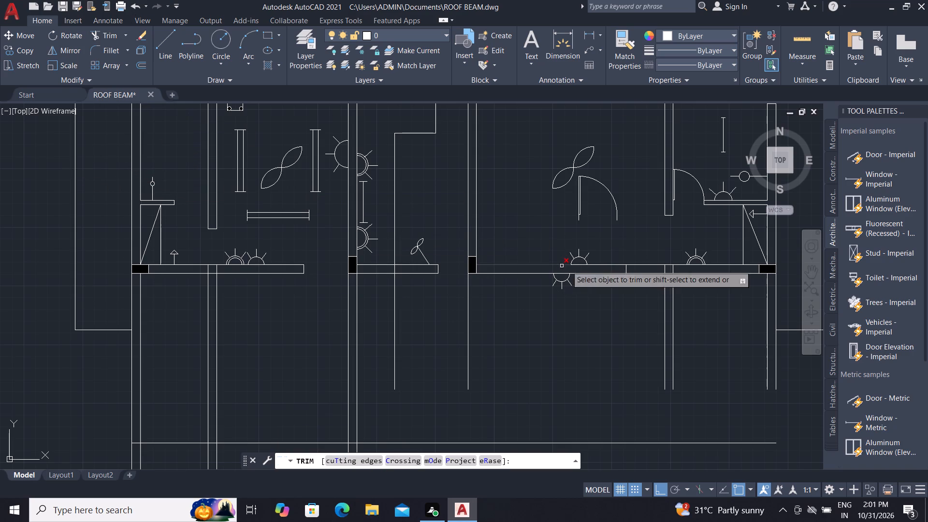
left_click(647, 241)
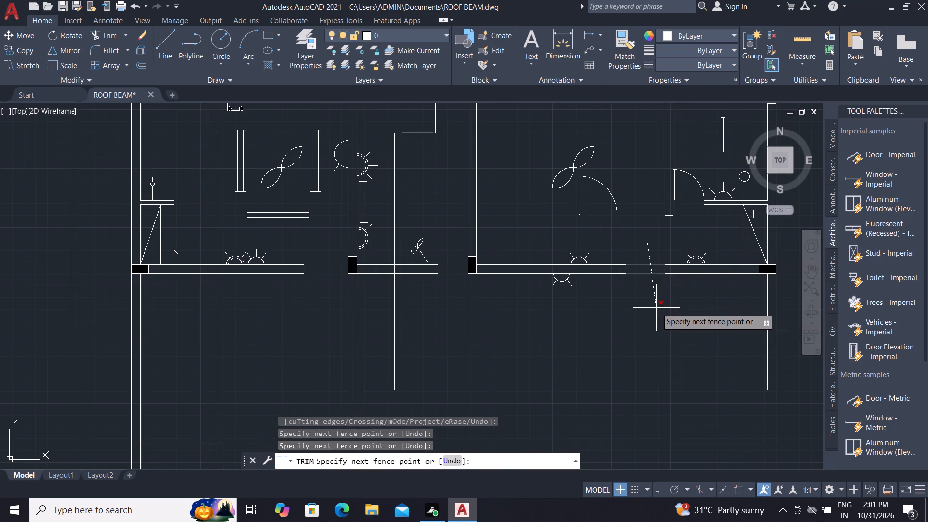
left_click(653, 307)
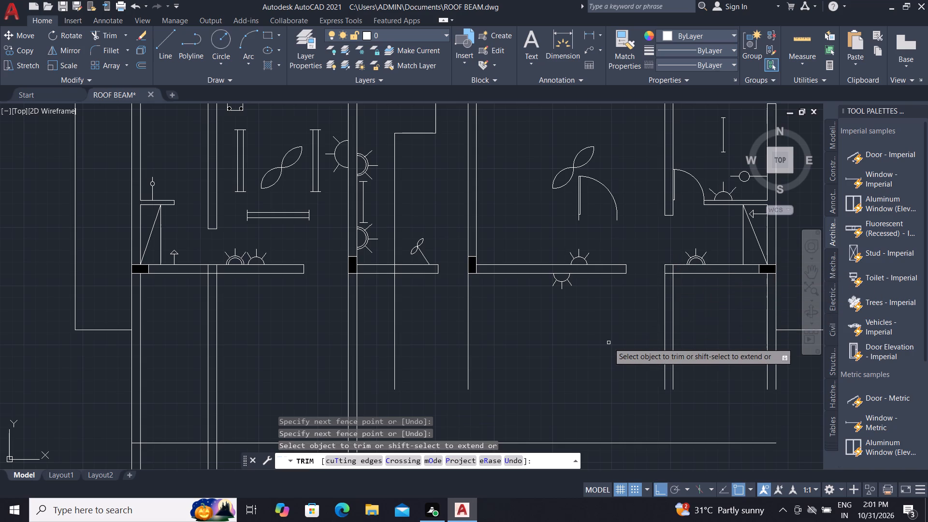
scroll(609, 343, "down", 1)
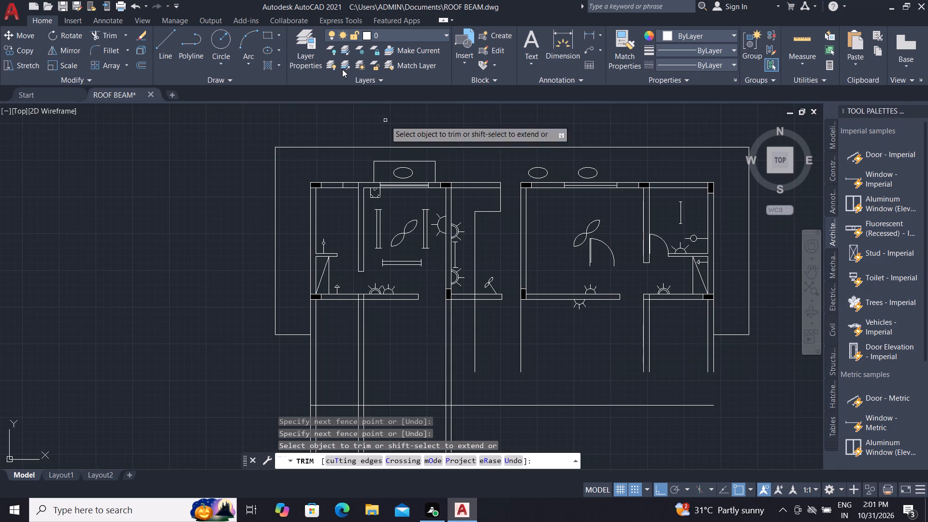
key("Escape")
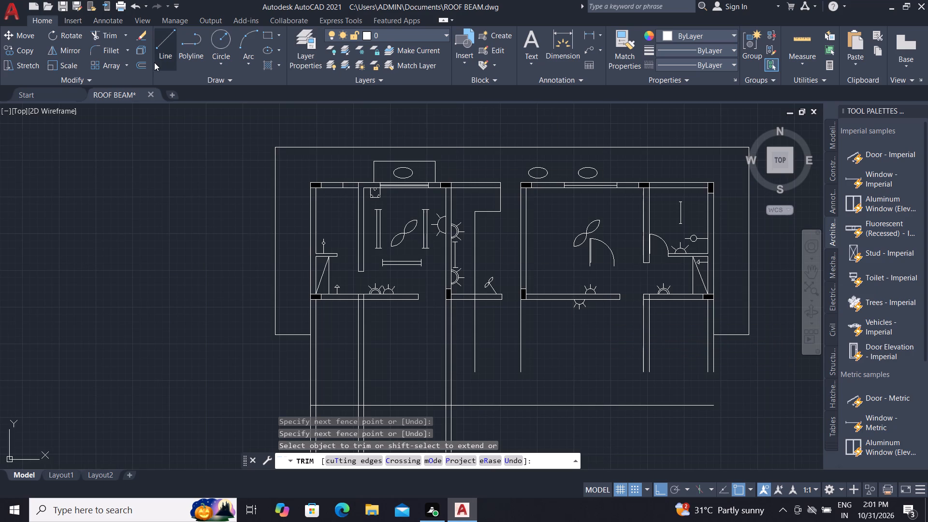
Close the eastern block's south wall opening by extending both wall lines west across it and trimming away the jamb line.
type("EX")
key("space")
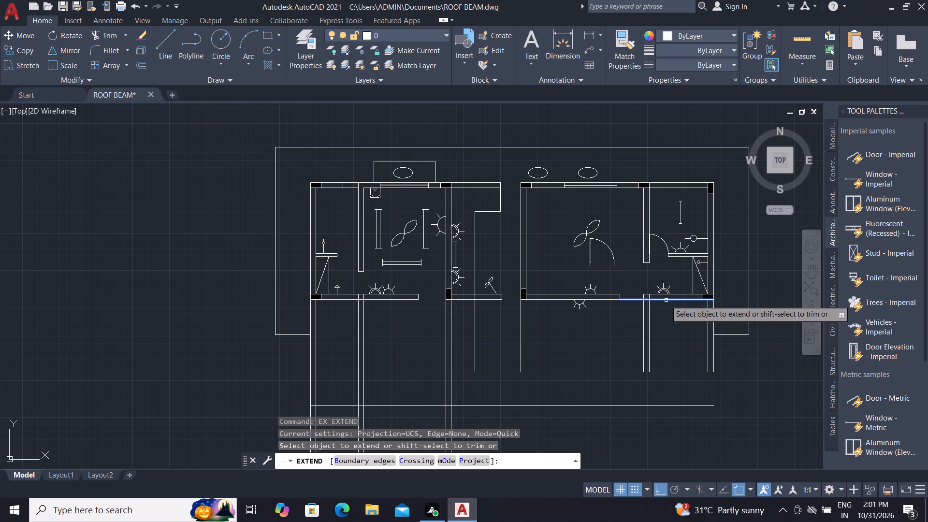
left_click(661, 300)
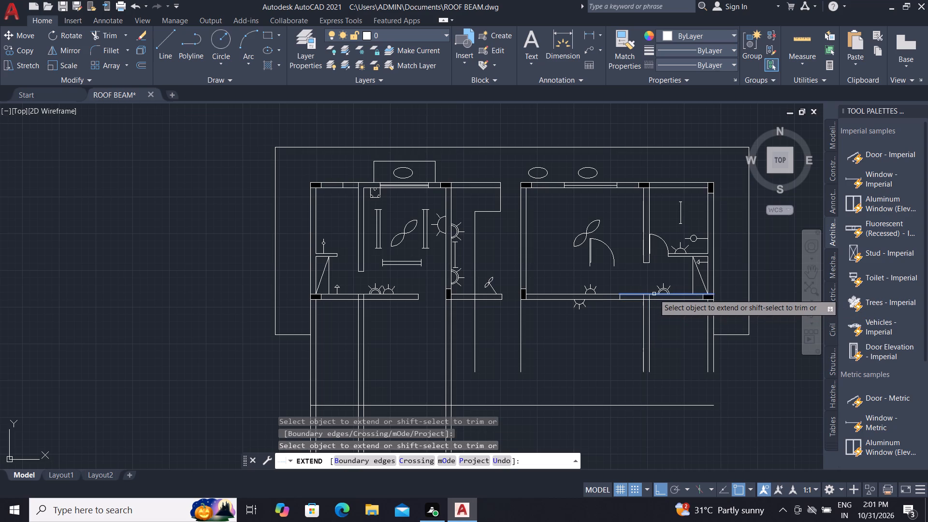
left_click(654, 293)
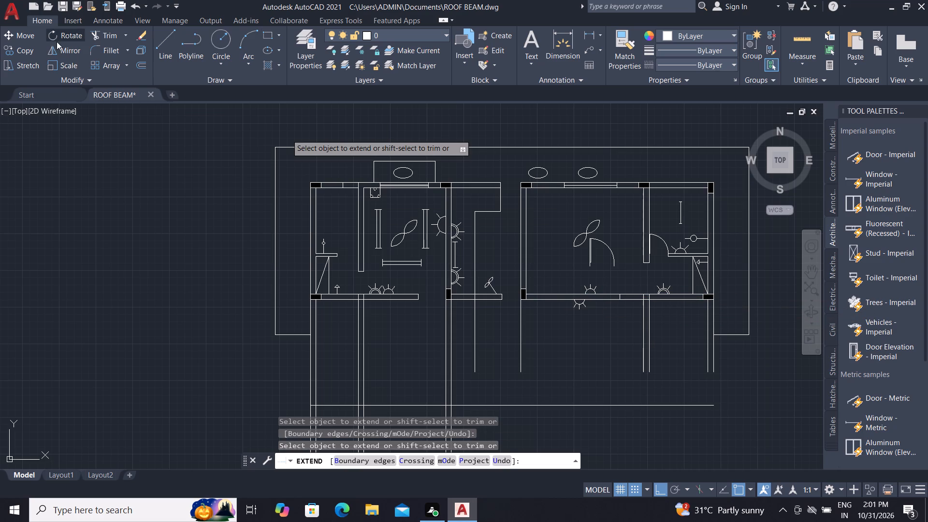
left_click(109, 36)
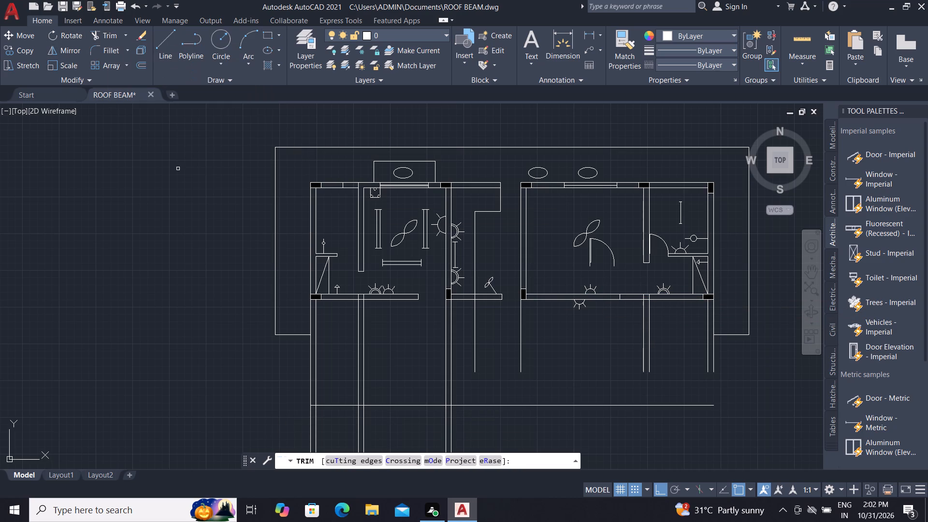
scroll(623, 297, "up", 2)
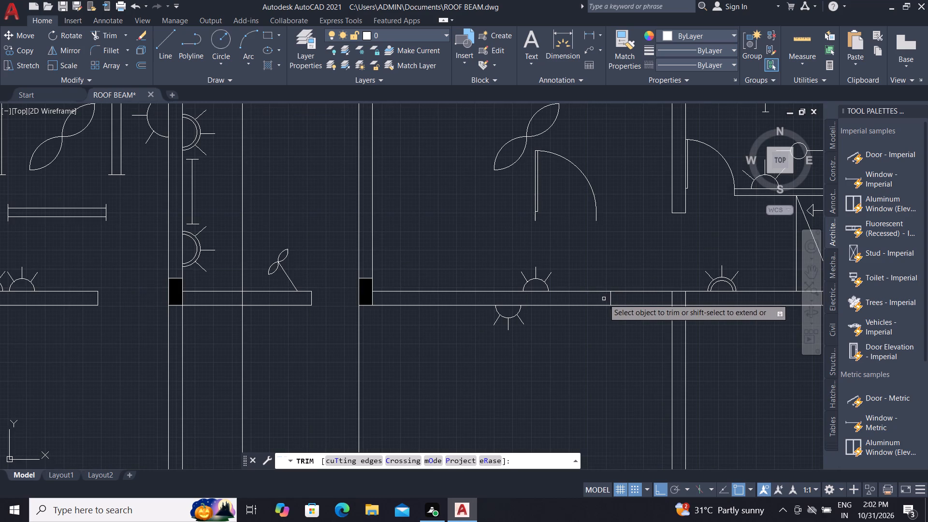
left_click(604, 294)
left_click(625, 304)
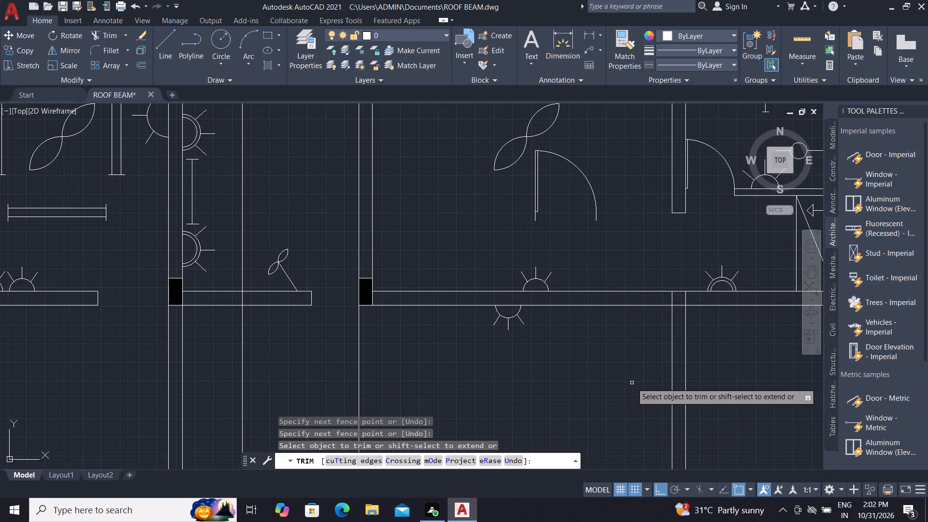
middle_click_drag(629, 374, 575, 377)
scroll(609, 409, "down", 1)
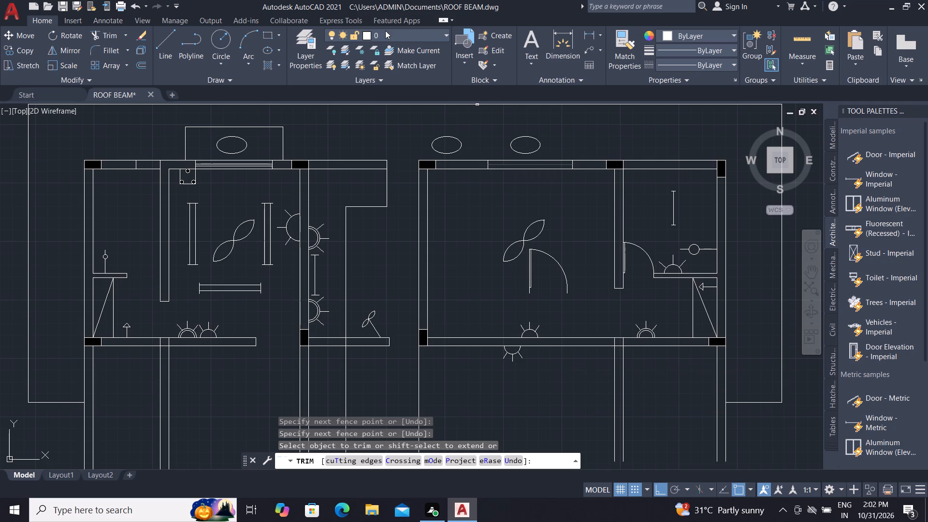
Draw a vertical line about 4730 long from the eastern block's south wall, west of the partition, south to the long horizontal line.
left_click(159, 42)
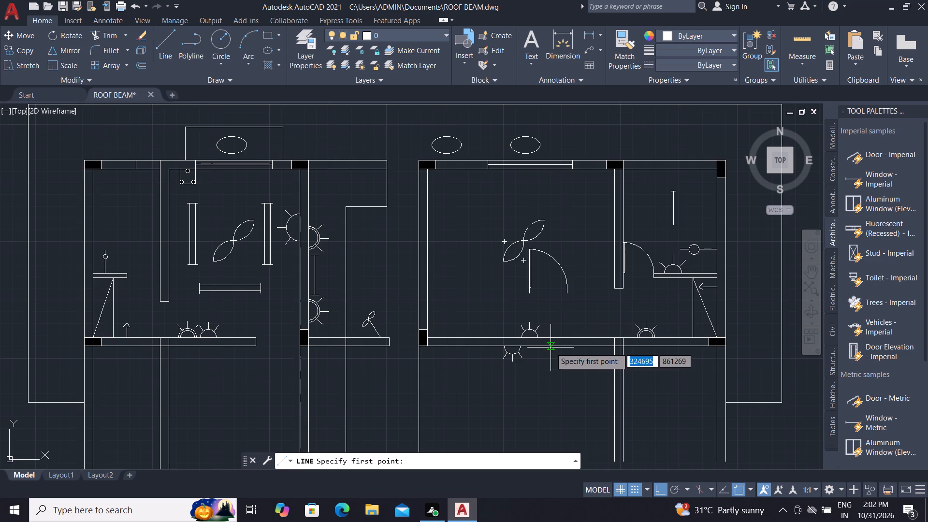
middle_click_drag(551, 348, 537, 282)
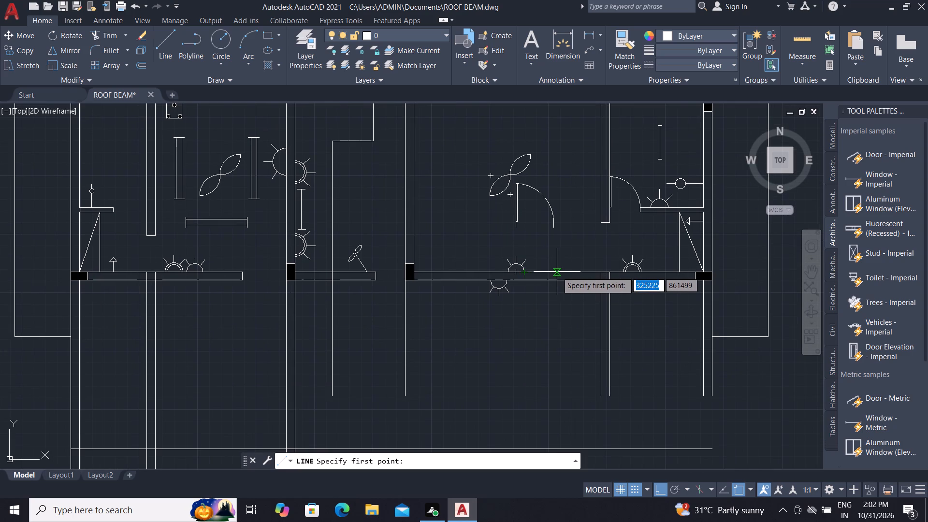
left_click(555, 271)
scroll(564, 374, "down", 1)
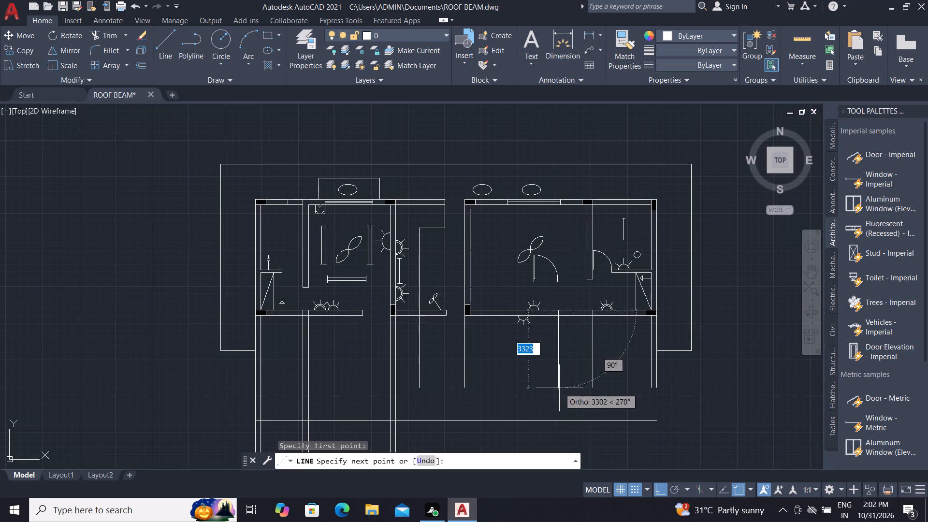
left_click(554, 422)
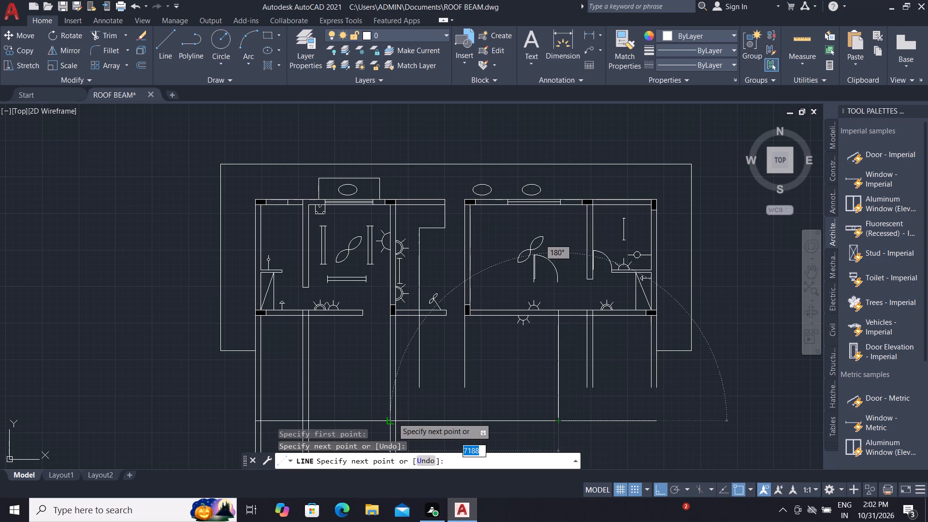
key("Escape")
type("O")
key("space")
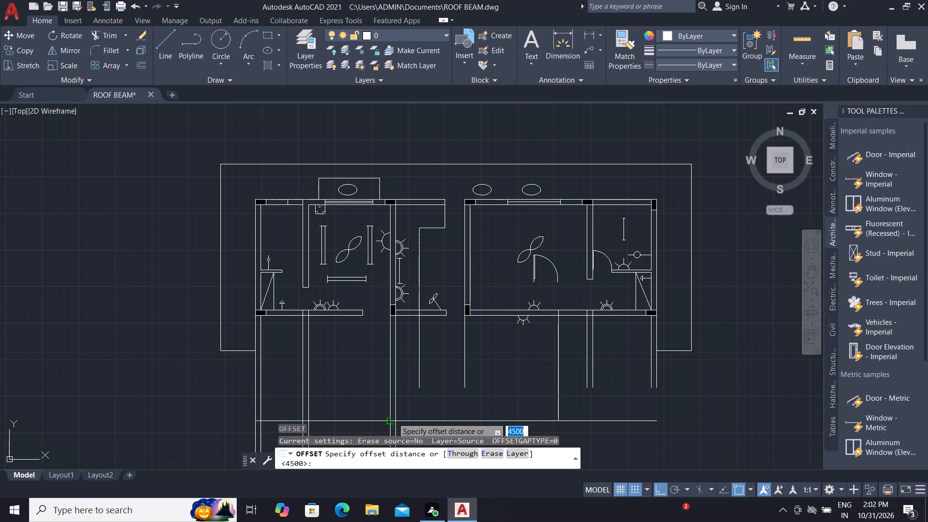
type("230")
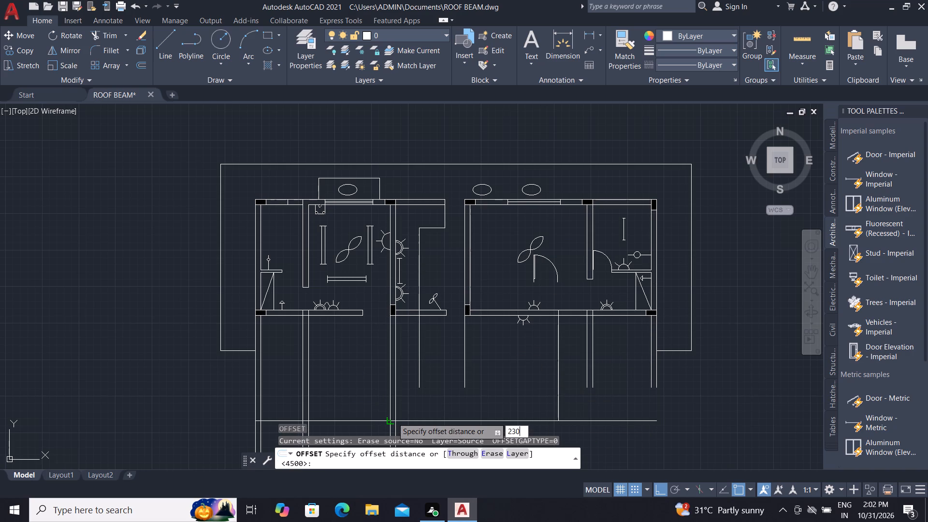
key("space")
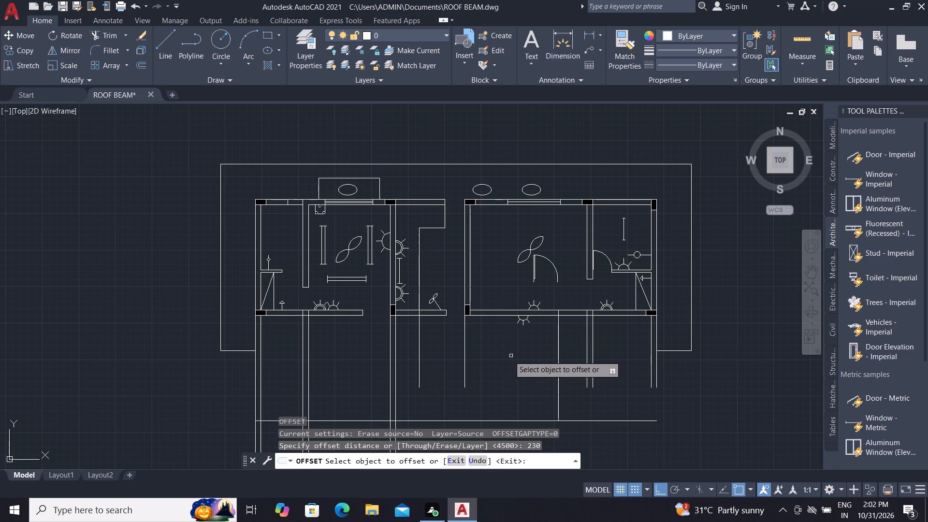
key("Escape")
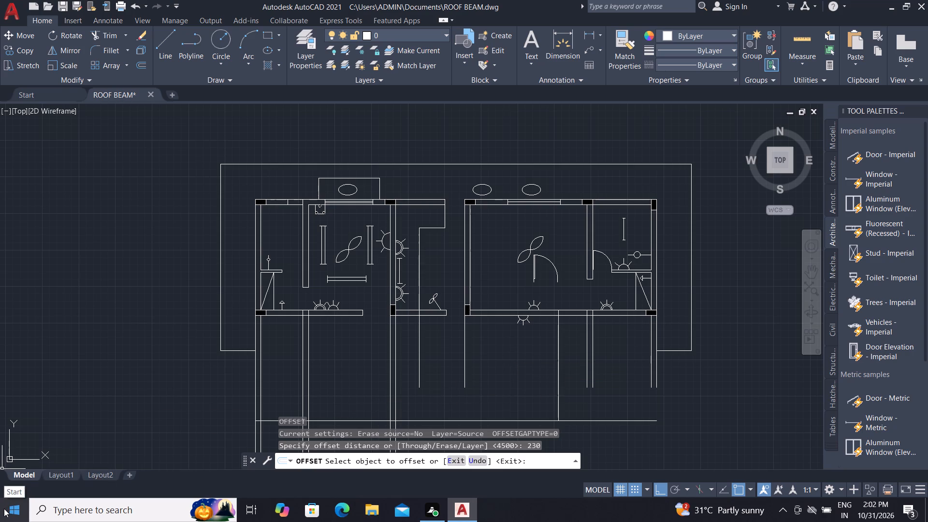
Start the Trim command for the extended wall linework.
key("t")
key("r")
key("v")
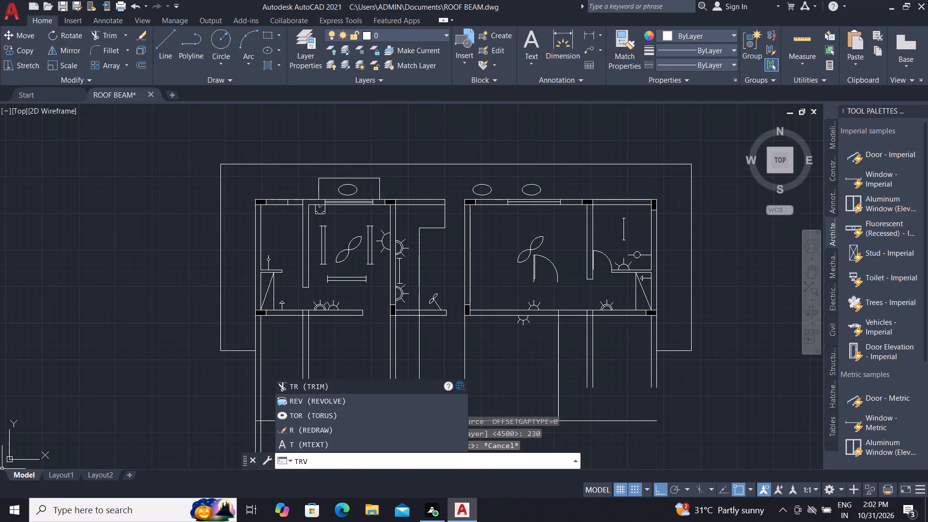
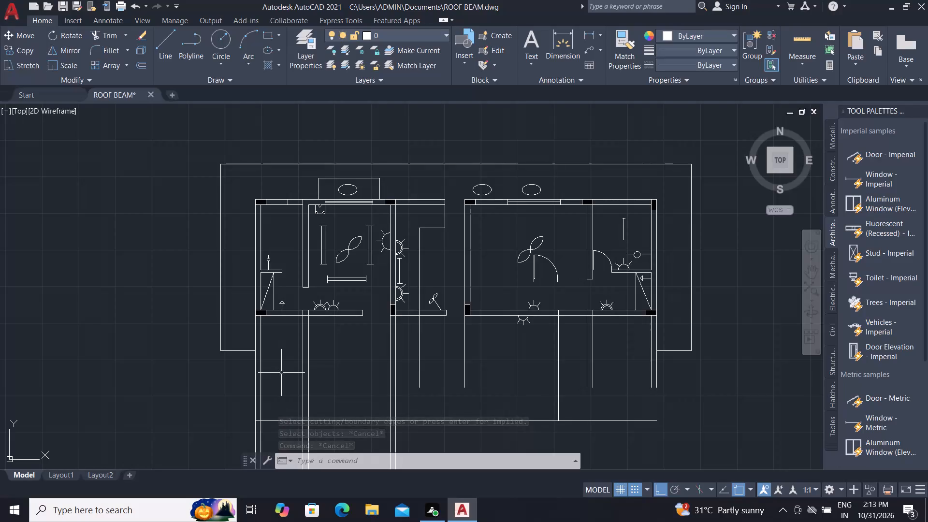
Trim the western block's west wall line pair between its south wall and the long horizontal line.
key("Escape")
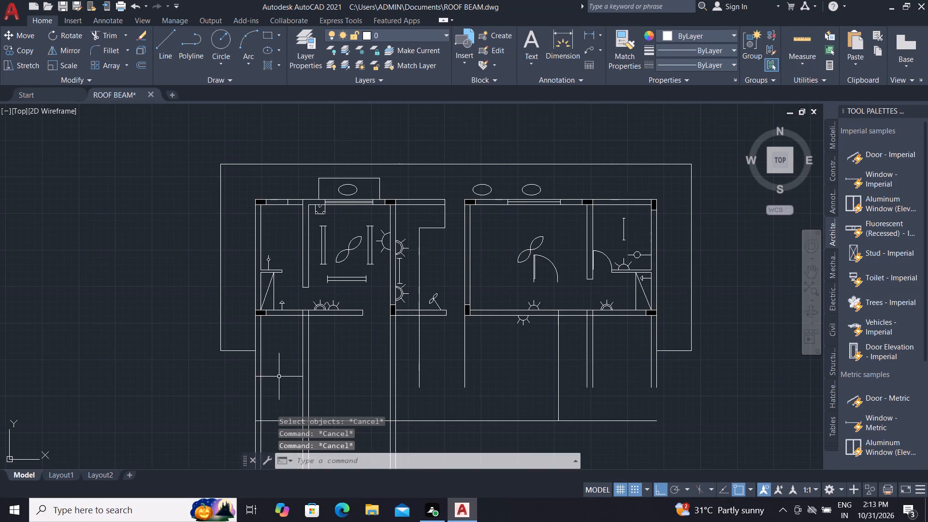
middle_click_drag(279, 377, 328, 295)
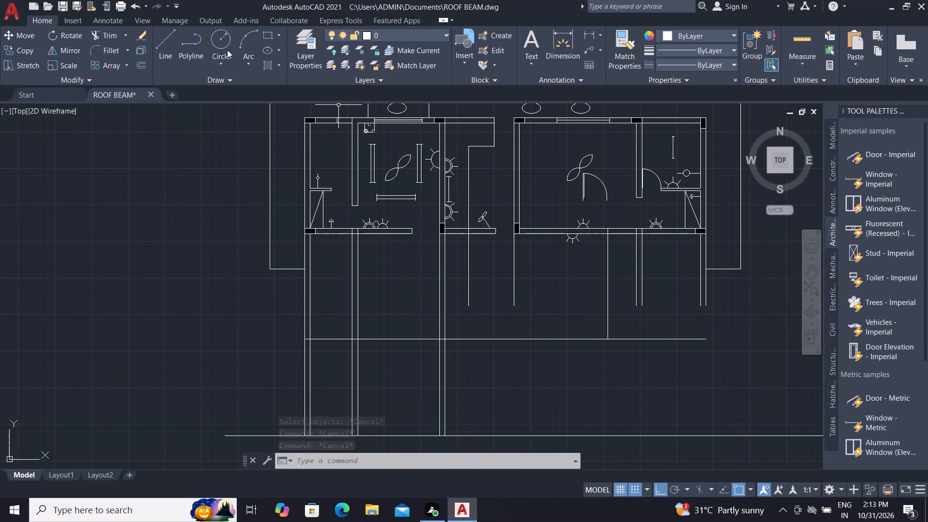
left_click(103, 33)
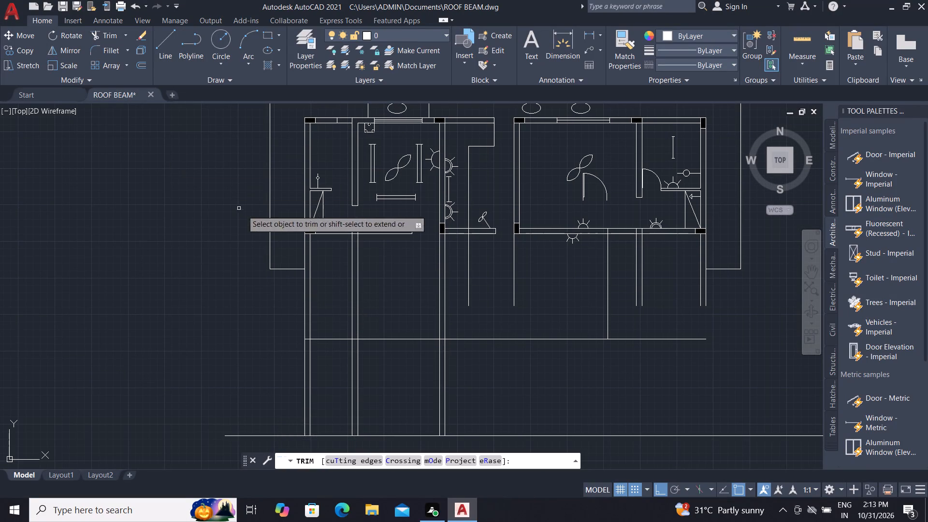
left_click(296, 249)
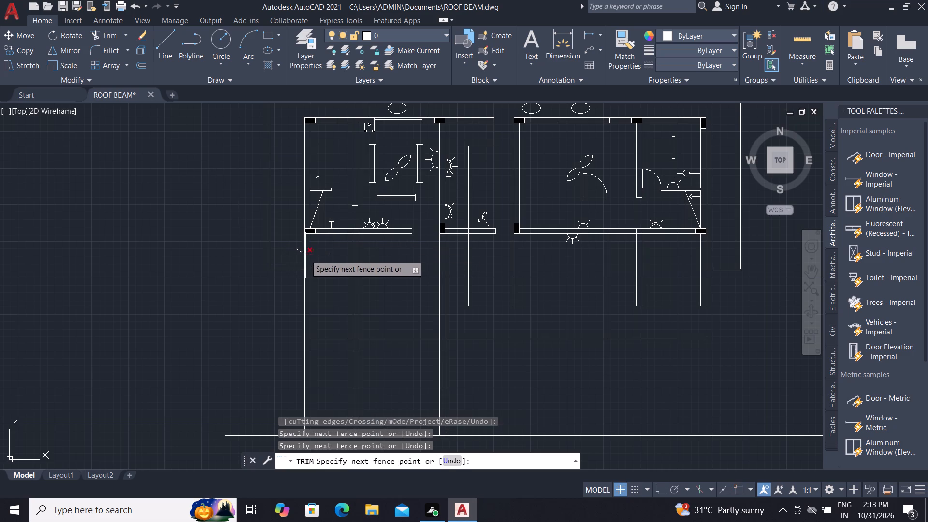
left_click(307, 256)
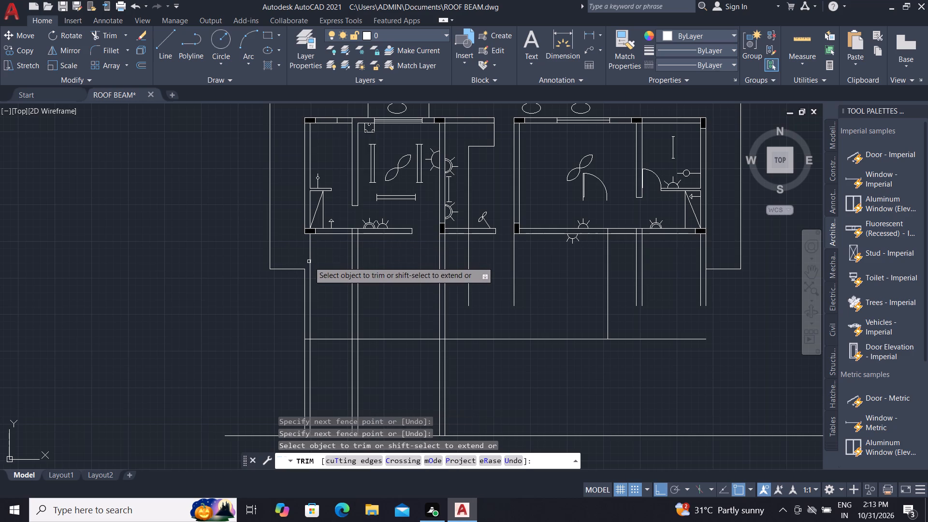
left_click(310, 262)
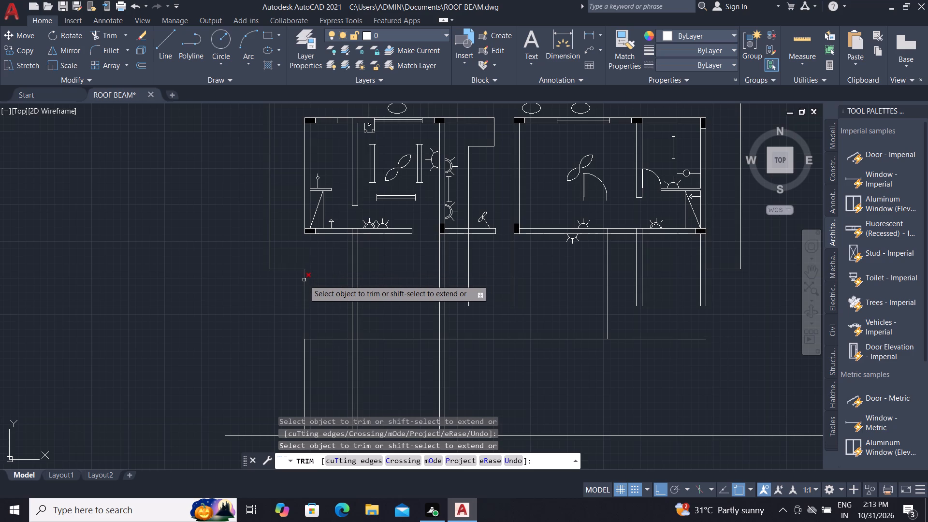
left_click(304, 280)
key("Escape")
key("Escape")
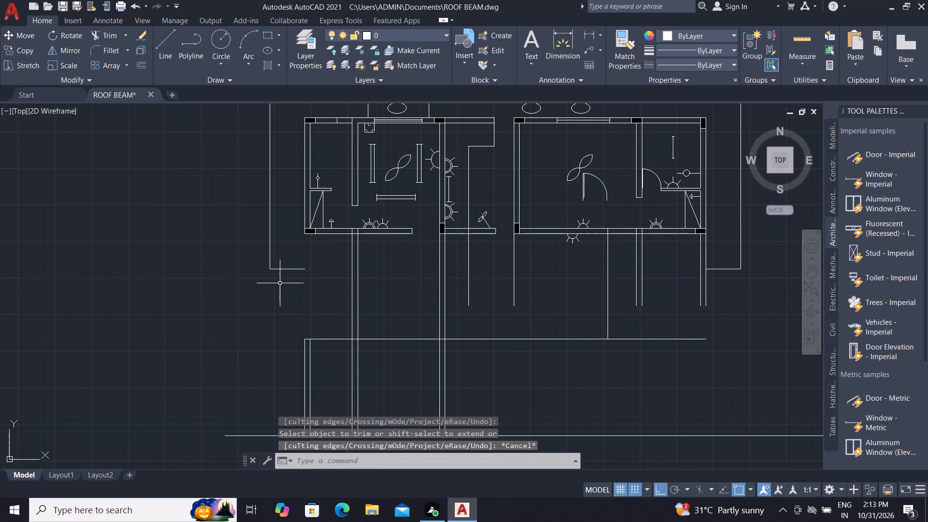
key("Escape")
key("Escape")
Extend the outer outline's short southwest horizontal line east to the western block's first partition line.
type("EX")
key("space")
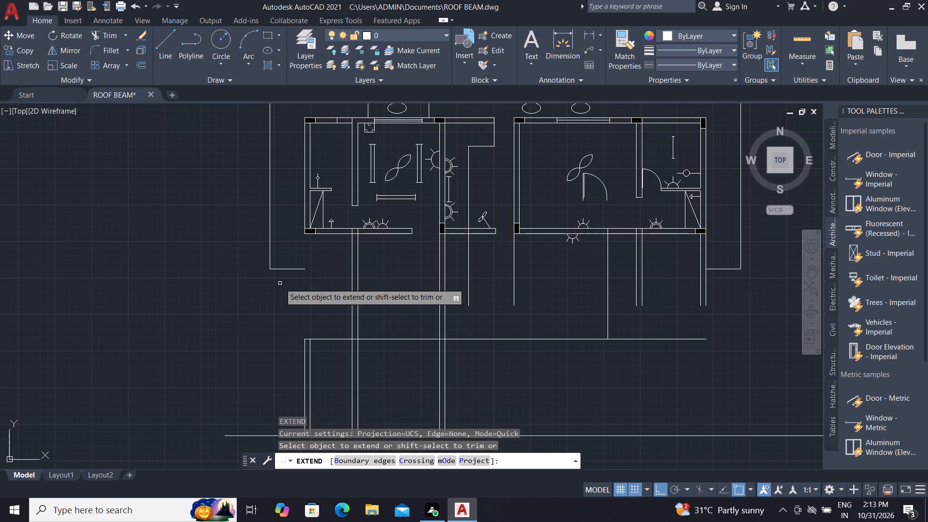
left_click(304, 269)
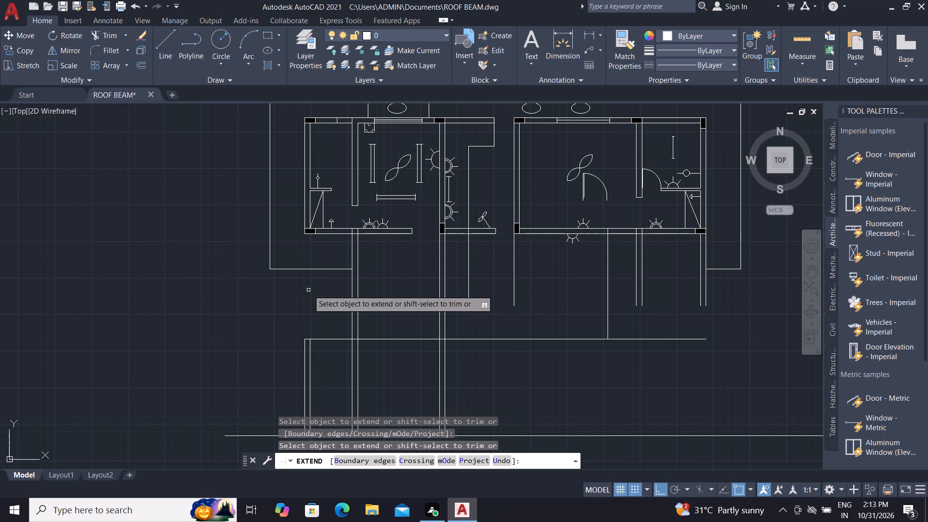
key("Escape")
key("Escape")
key("Escape")
key("Escape")
key("Escape")
key("Escape")
key("Escape")
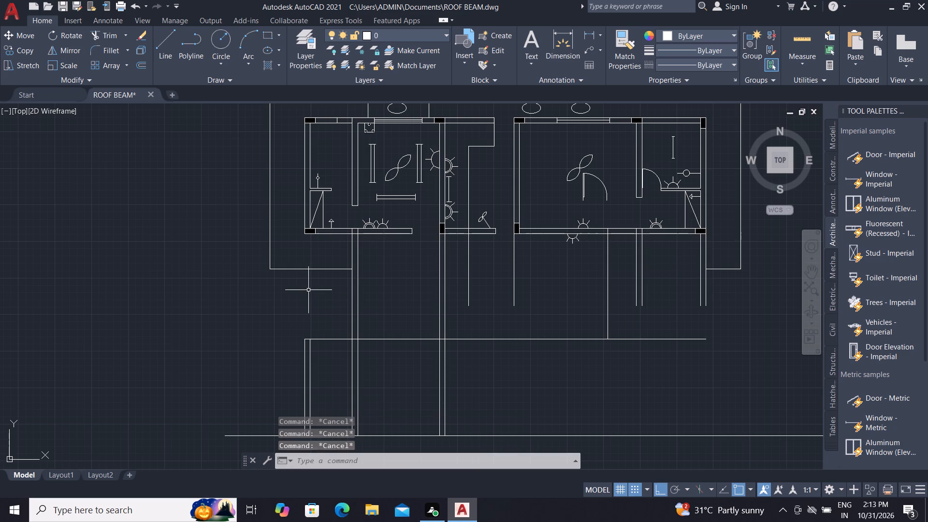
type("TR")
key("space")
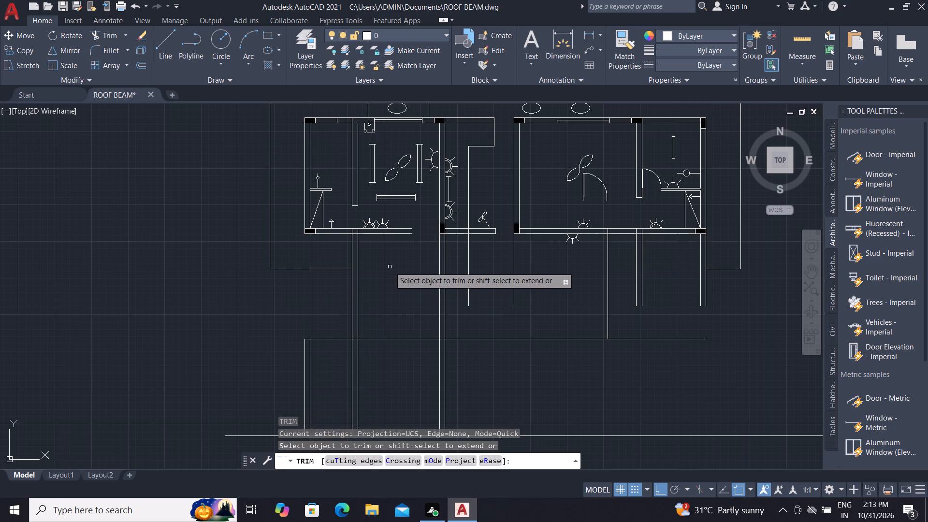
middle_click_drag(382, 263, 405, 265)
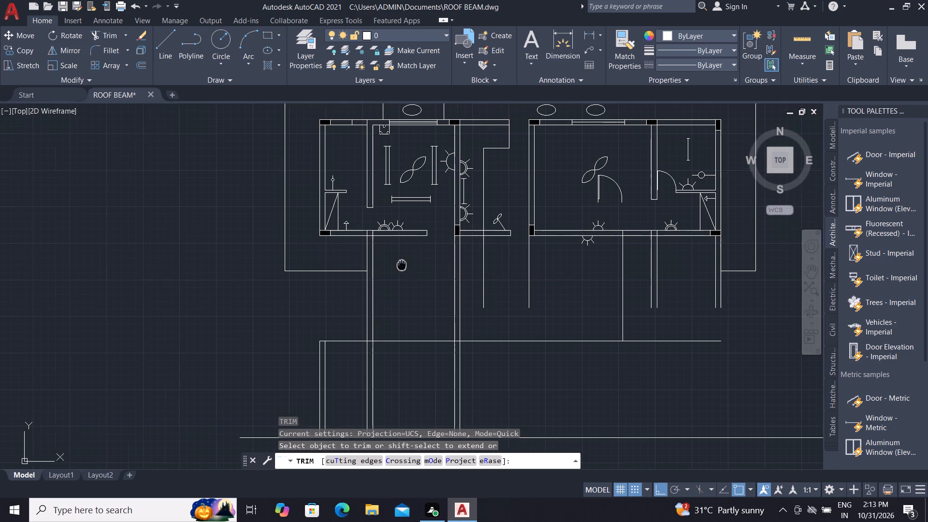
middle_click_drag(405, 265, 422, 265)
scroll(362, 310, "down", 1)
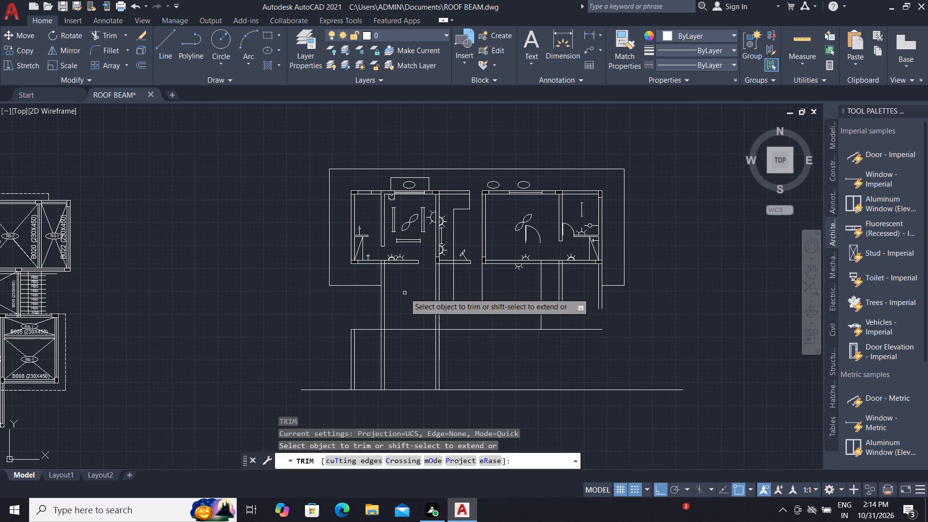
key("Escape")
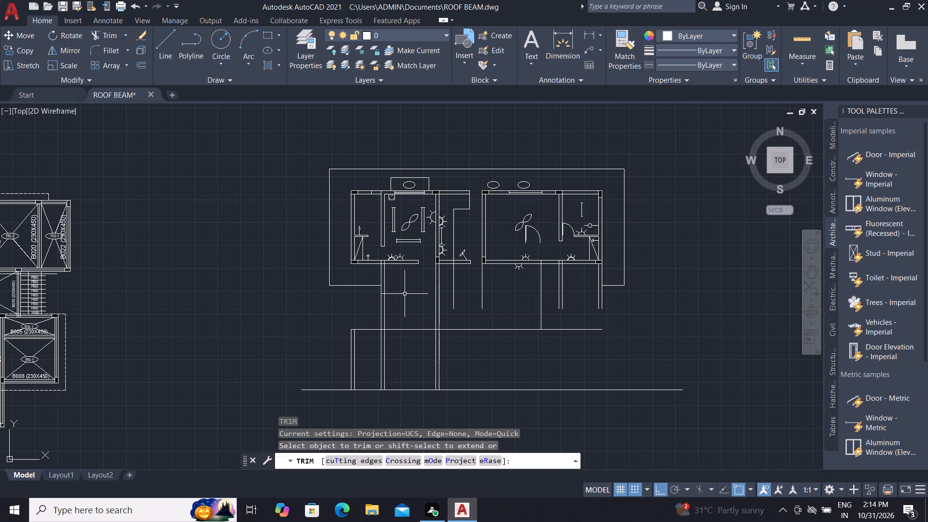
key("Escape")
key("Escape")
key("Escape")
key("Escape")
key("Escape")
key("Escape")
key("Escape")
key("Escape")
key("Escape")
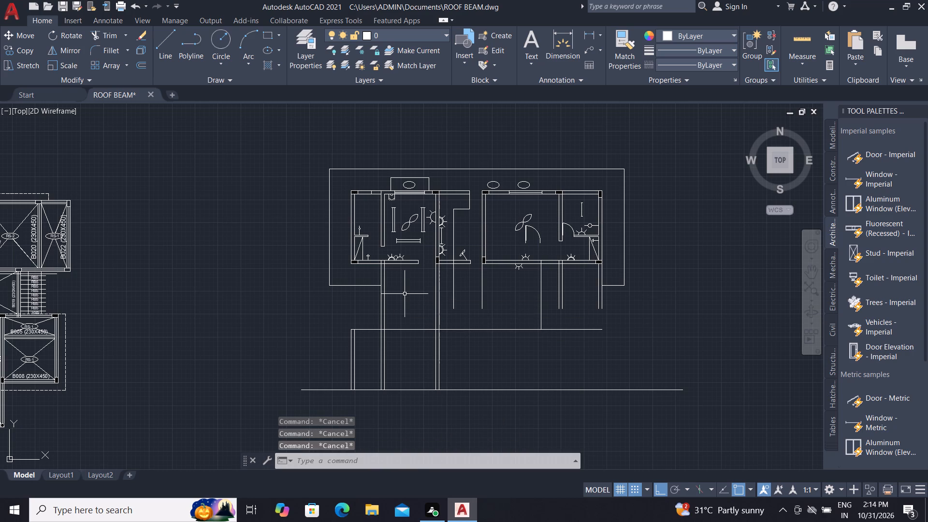
Draw a diagonal line from the western block's southwest outer wall corner to the outer outline's southwest corner.
left_click(167, 36)
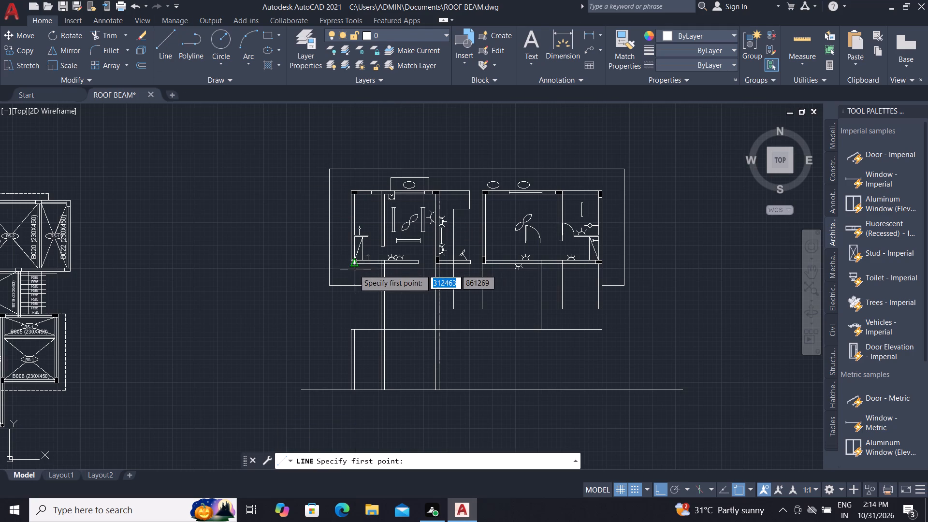
scroll(353, 269, "up", 2)
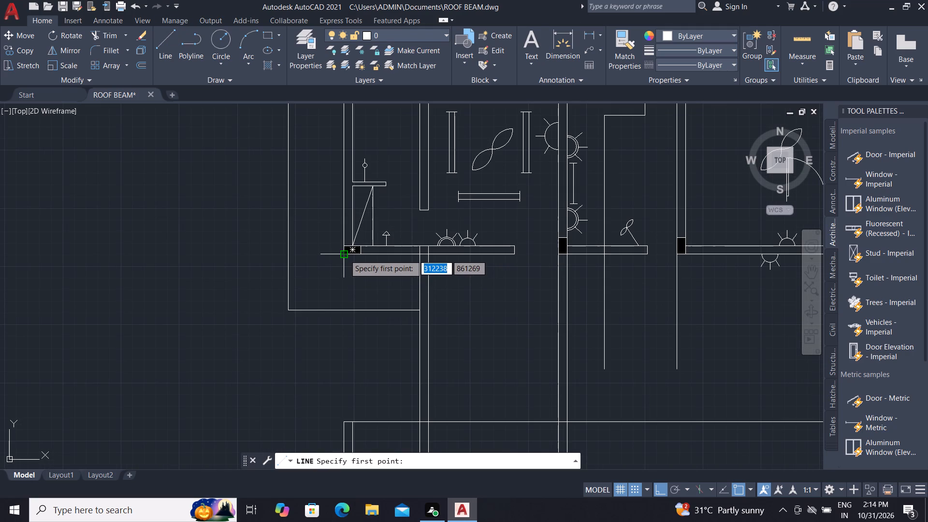
left_click(345, 255)
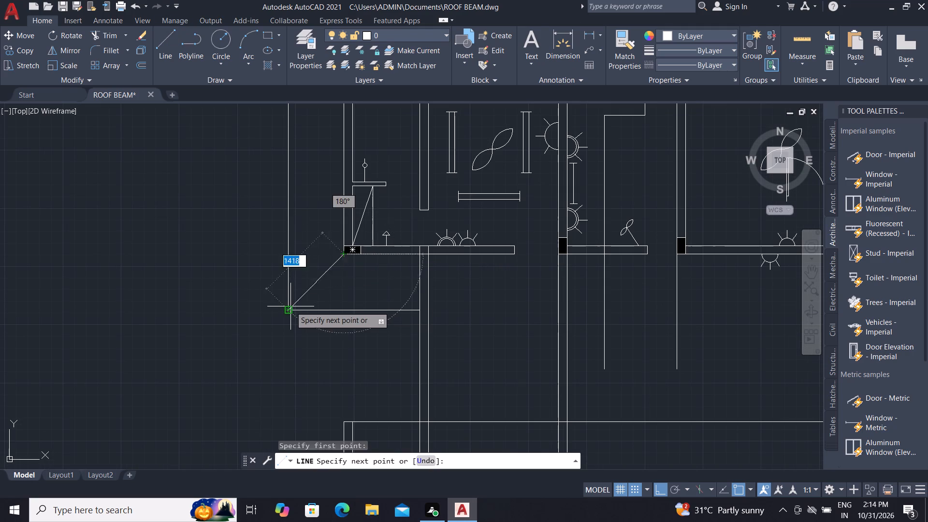
left_click(289, 308)
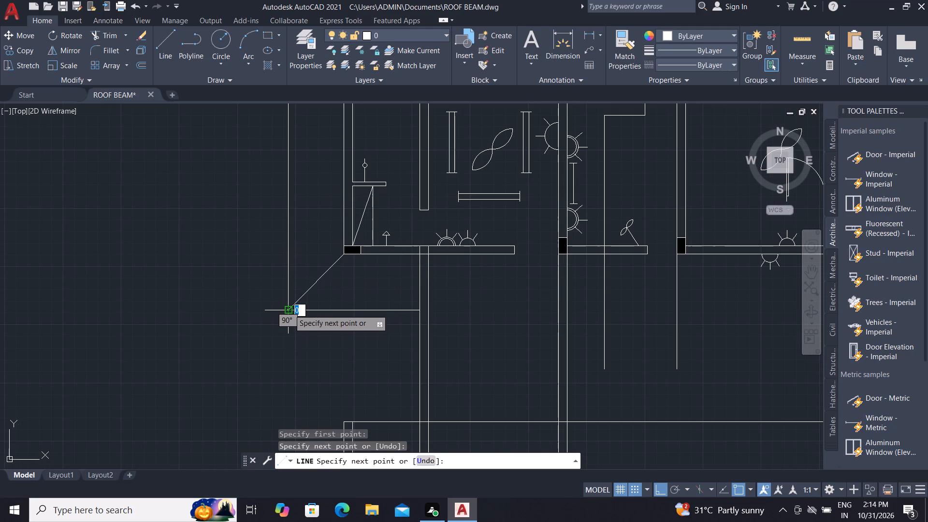
key("Escape")
Draw a diagonal line from the western block's northwest outer wall corner to the outer outline's northwest corner.
scroll(331, 325, "down", 1)
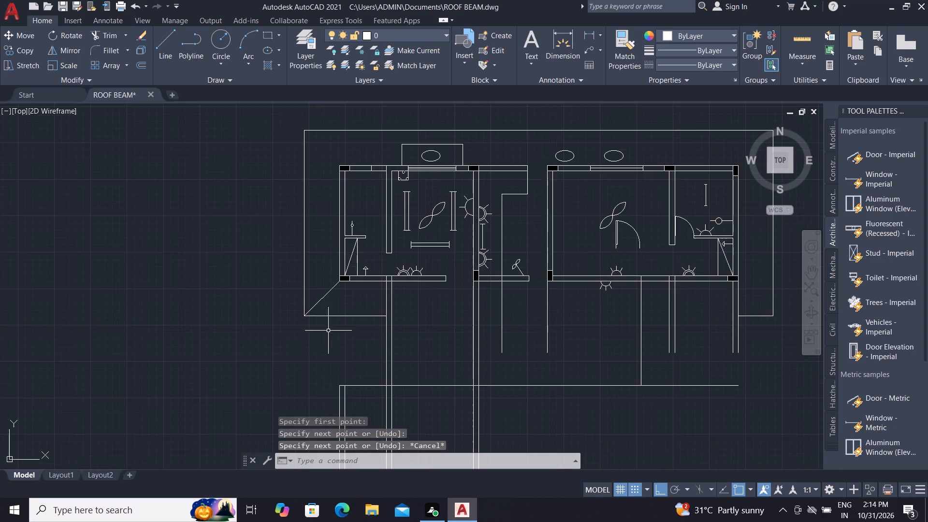
scroll(319, 345, "down", 1)
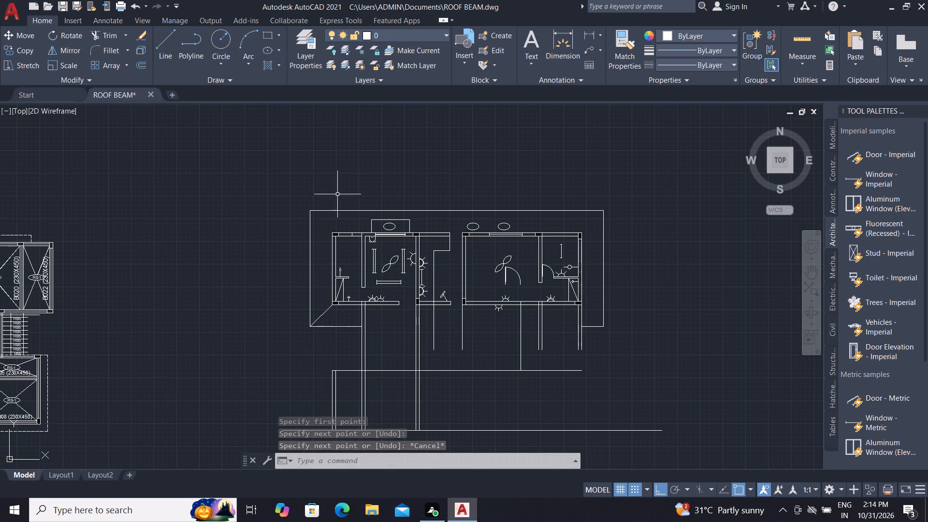
left_click(169, 32)
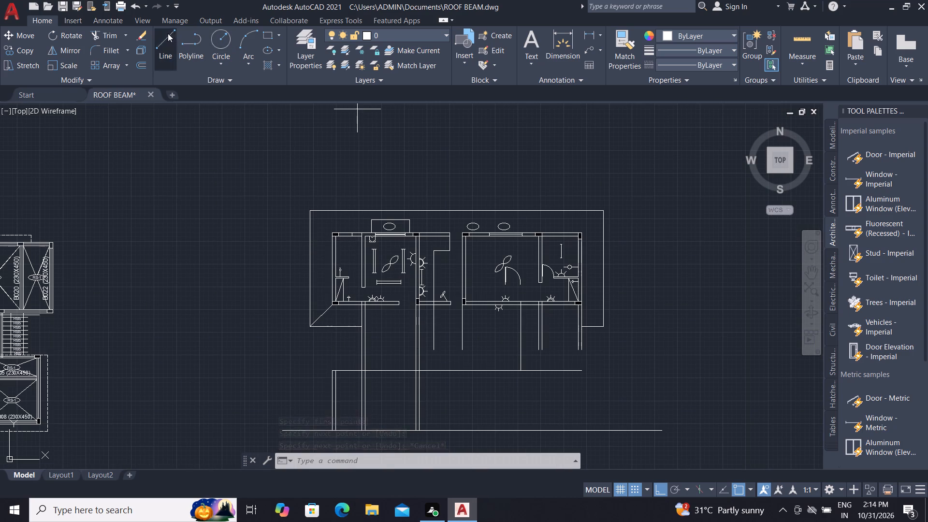
scroll(310, 229, "up", 2)
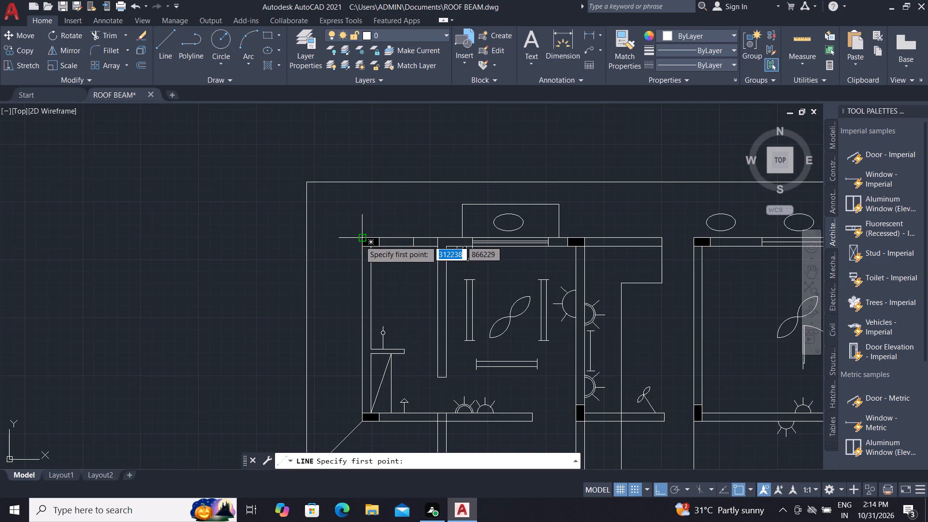
left_click(359, 240)
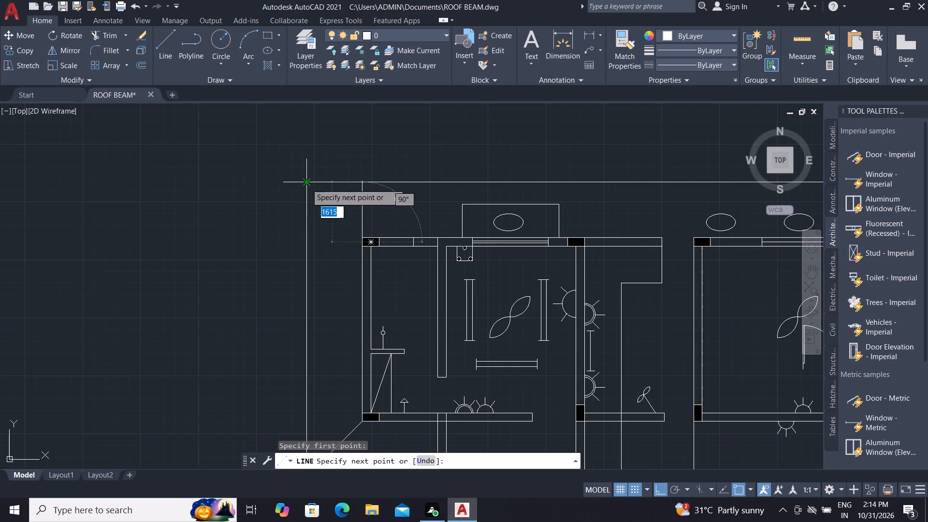
left_click(306, 183)
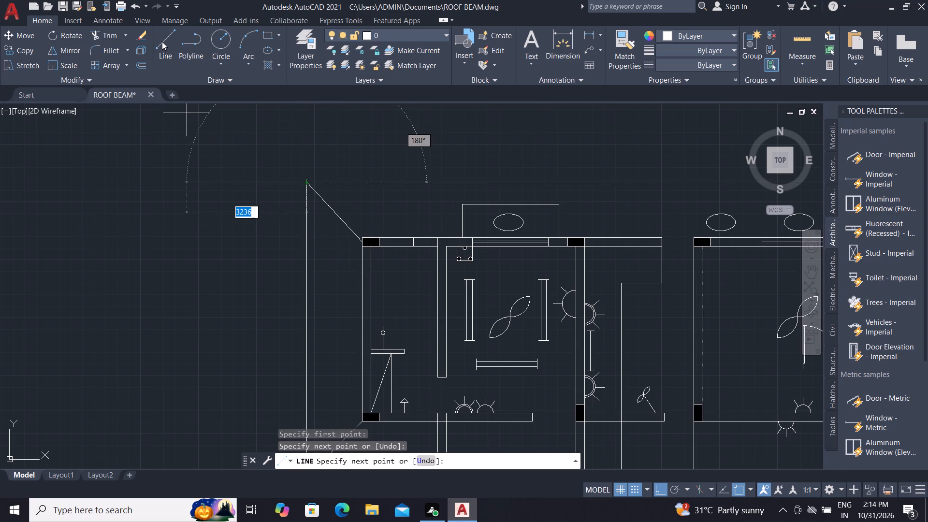
Draw a diagonal line from the eastern block's northeast outer wall corner to the outer outline's northeast corner.
left_click(162, 40)
scroll(24, 260, "down", 2)
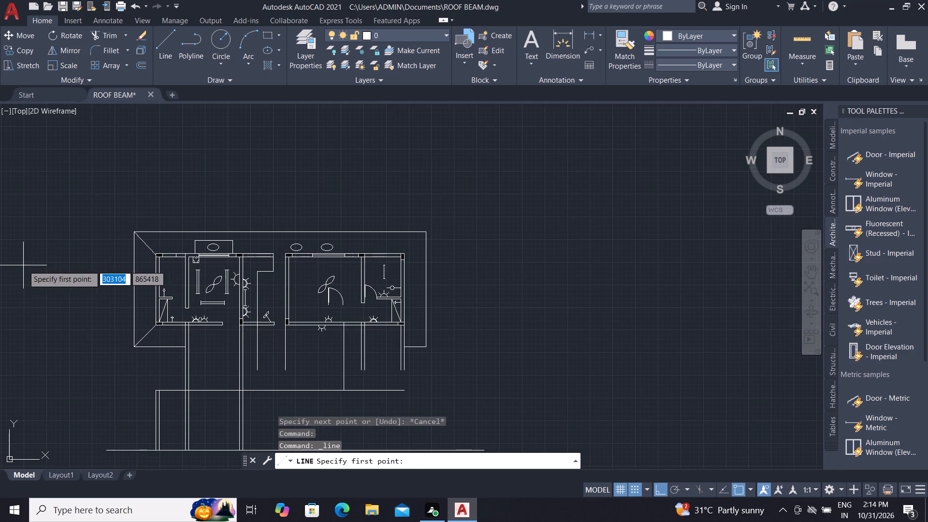
scroll(406, 259, "up", 2)
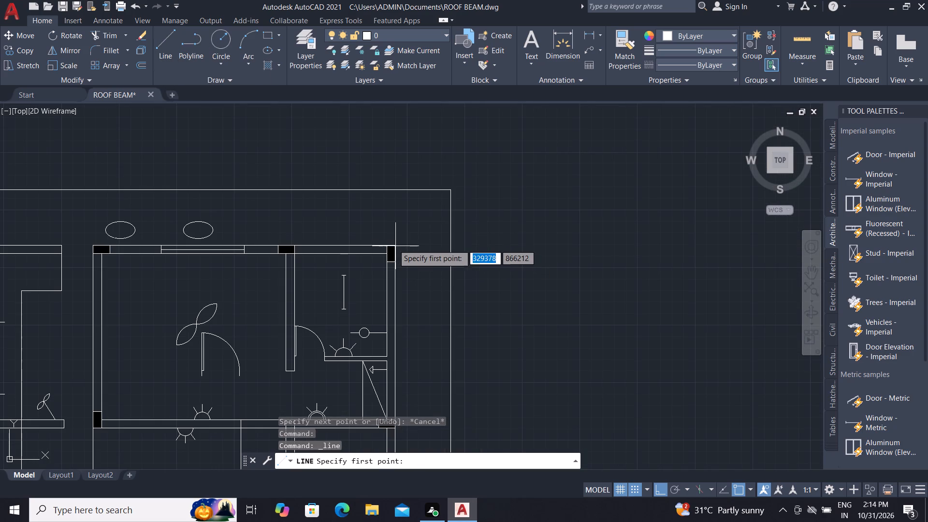
scroll(391, 243, "up", 3)
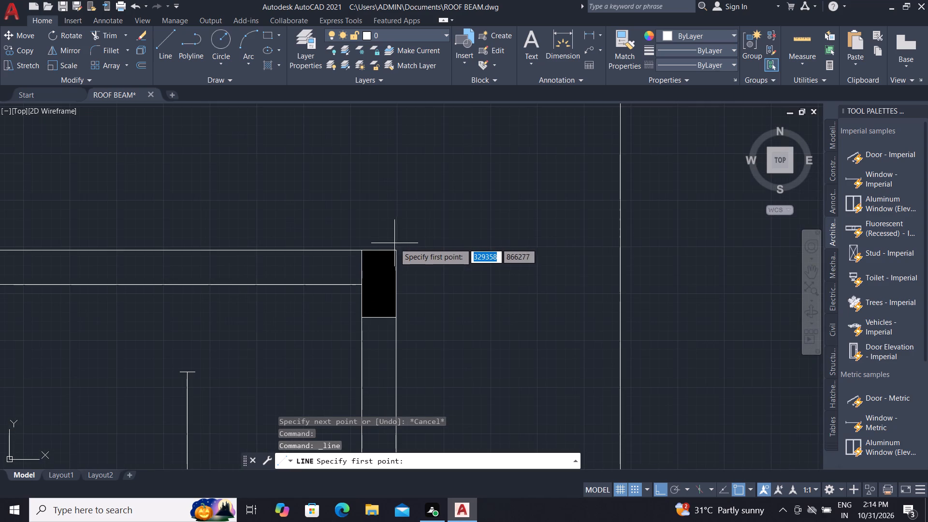
left_click(395, 247)
scroll(408, 246, "down", 4)
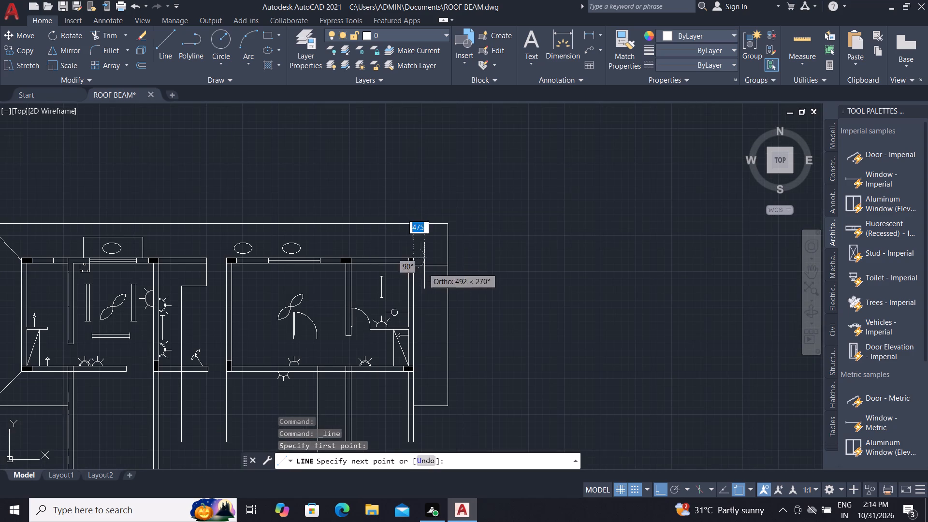
left_click(448, 226)
scroll(473, 238, "down", 2)
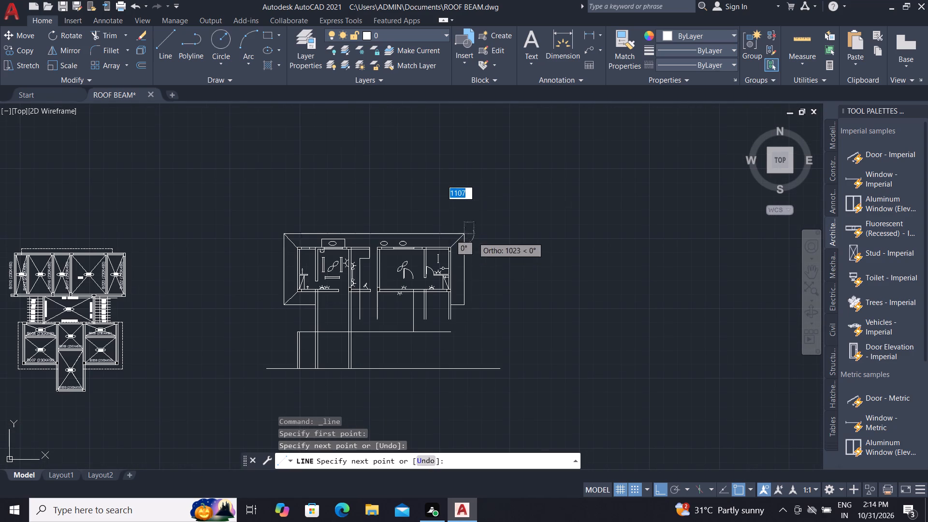
key("Escape")
key("grave")
key("Escape")
key("Escape")
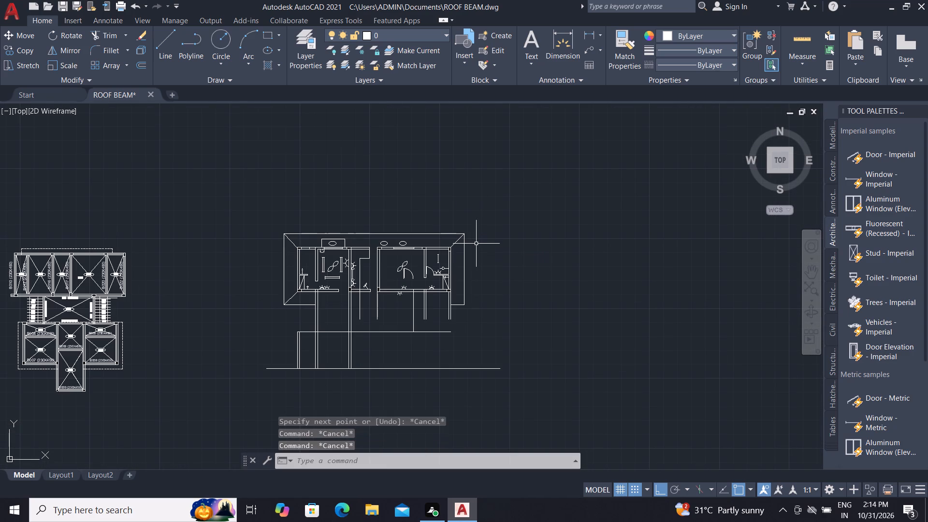
key("Escape")
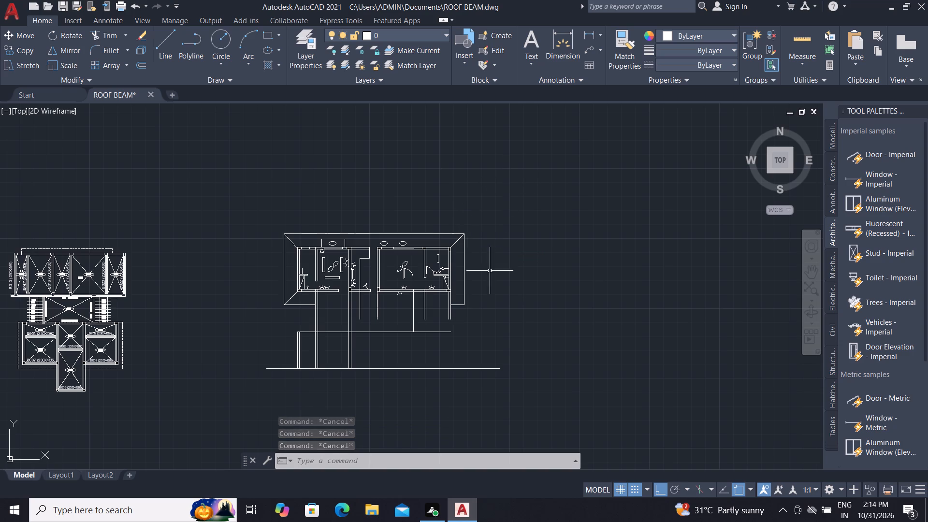
Draw a diagonal line from the eastern block's southeast outer wall corner to the outer outline's southeast corner.
scroll(461, 303, "up", 3)
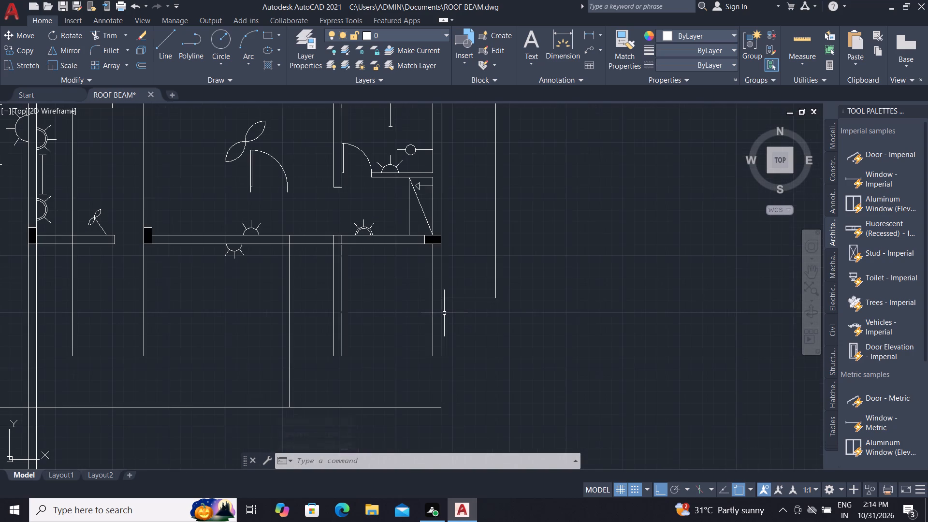
left_click(165, 36)
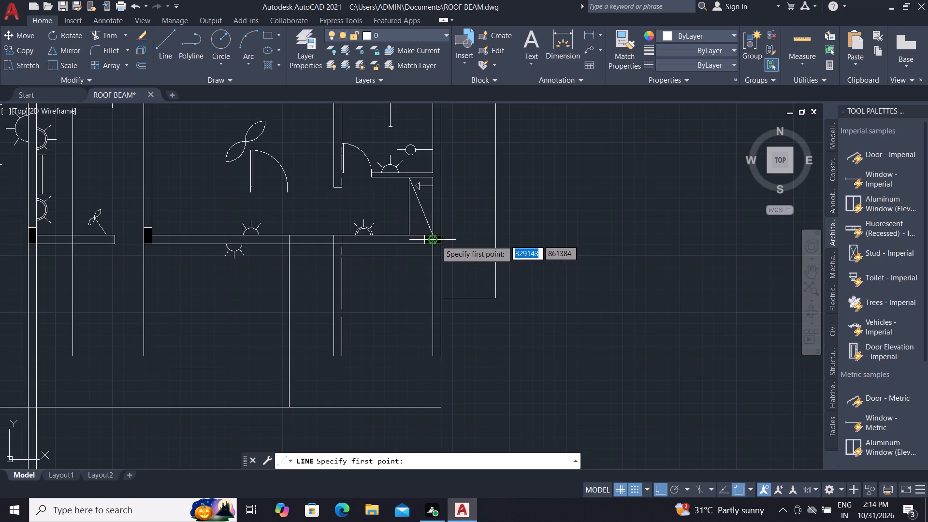
left_click(444, 243)
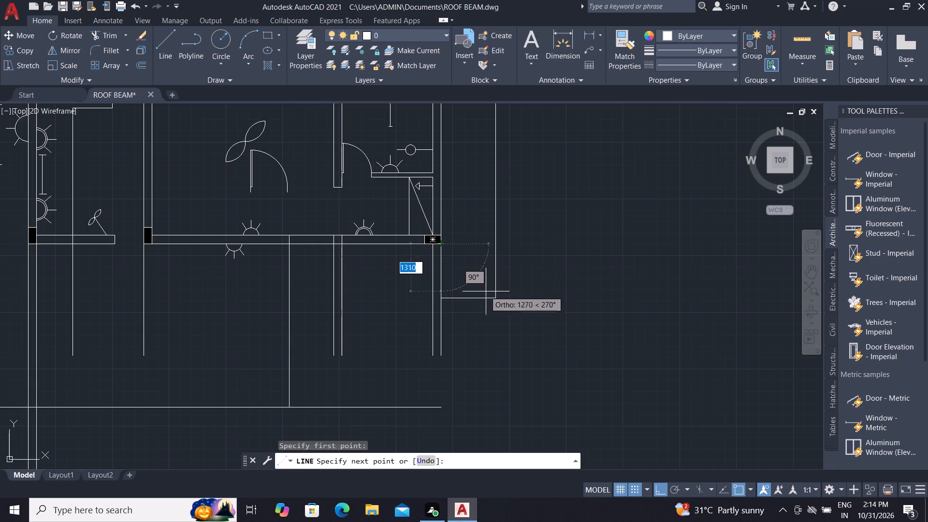
left_click(495, 297)
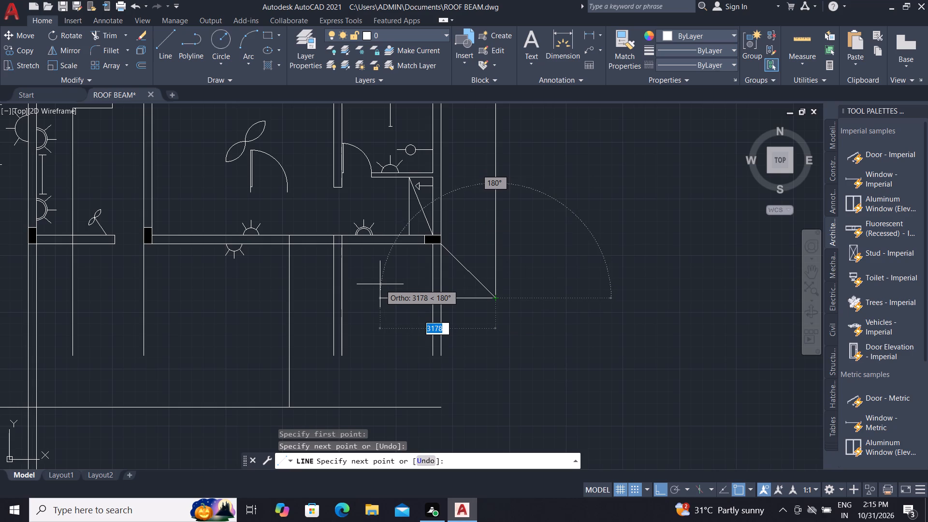
key("Escape")
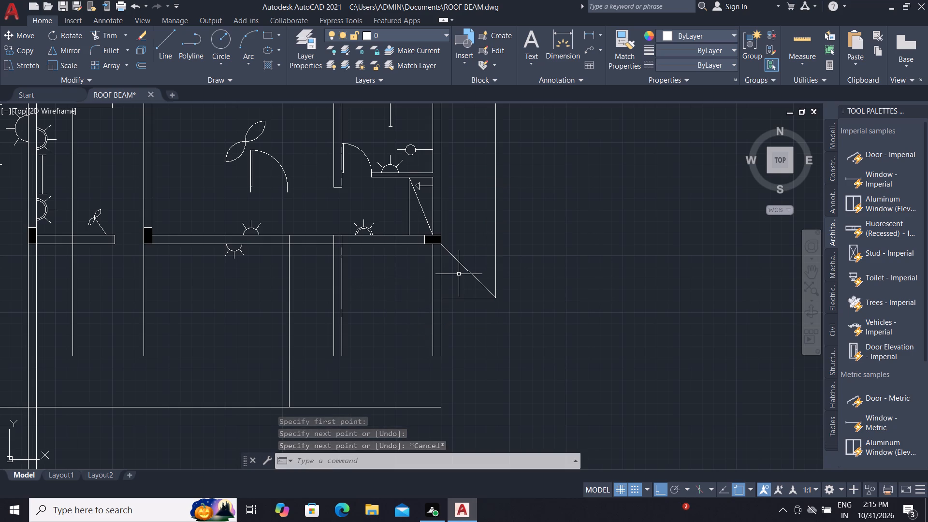
Trim away the two east wall lines and two partition lines projecting south of the eastern block's south wall.
scroll(461, 320, "down", 2)
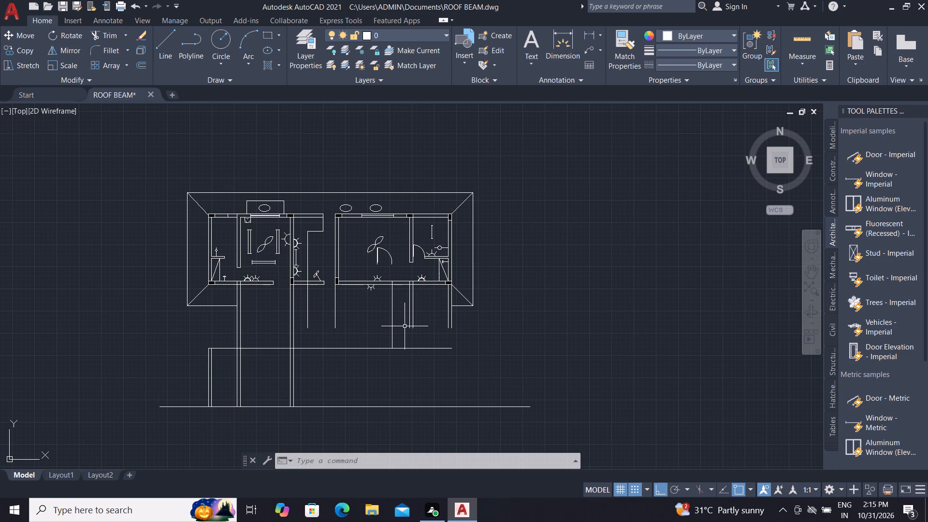
scroll(451, 307, "up", 2)
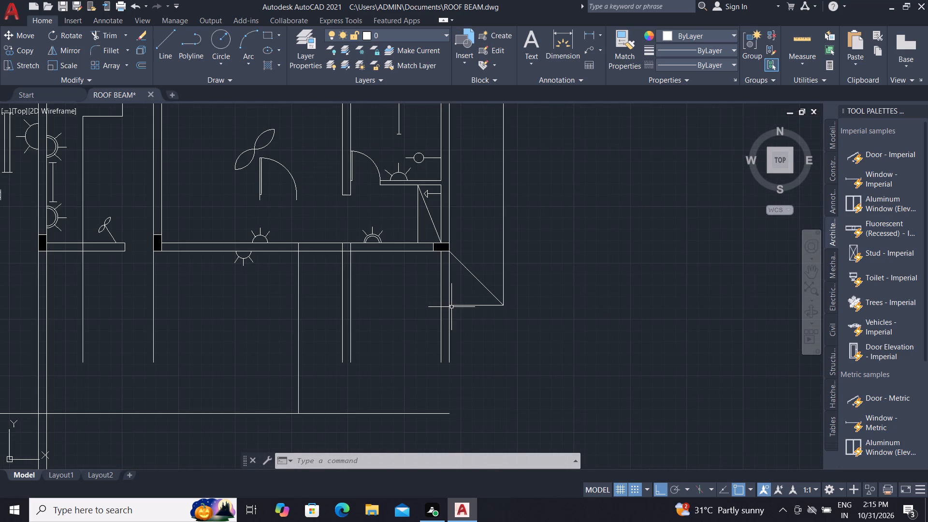
left_click(99, 37)
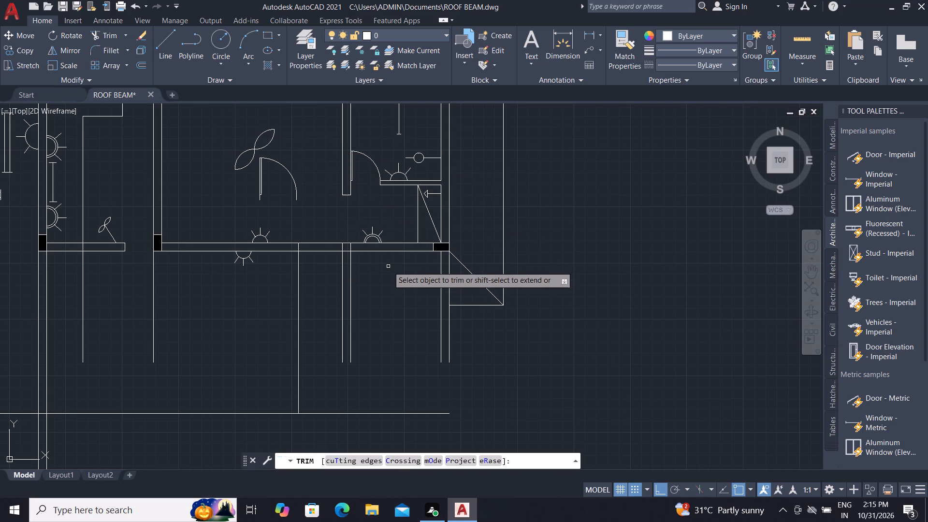
left_click(436, 268)
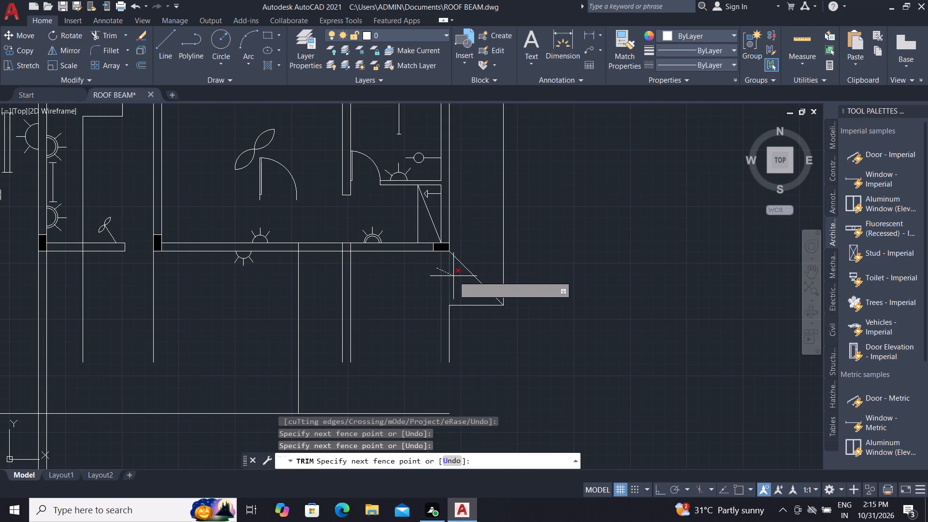
left_click(454, 276)
left_click(451, 317)
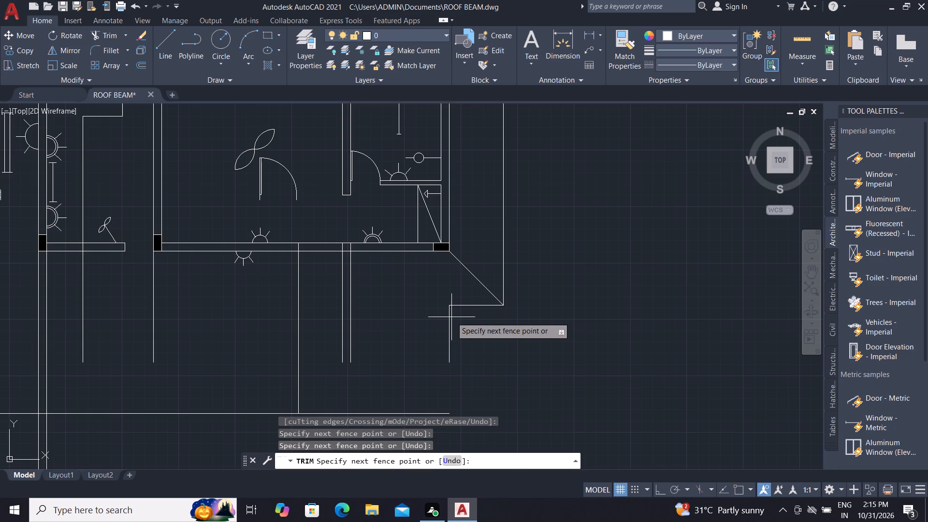
left_click(444, 319)
left_click(338, 299)
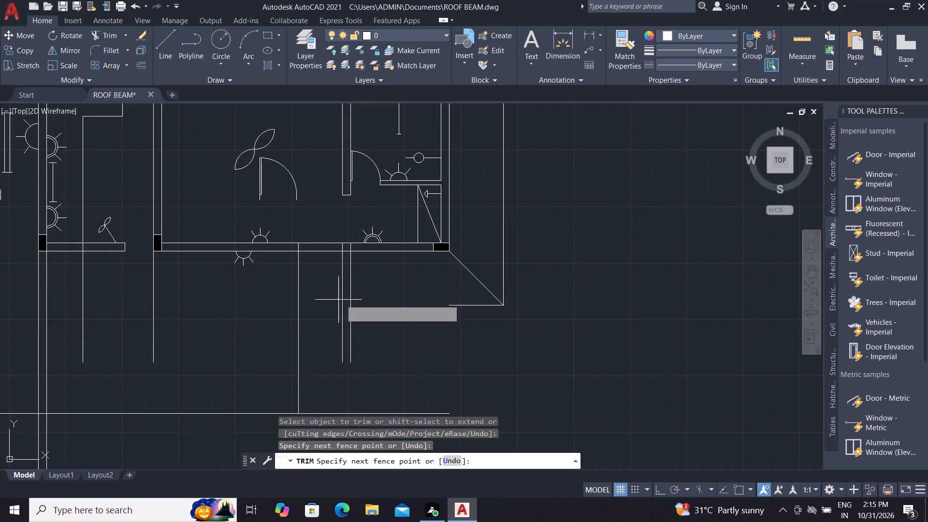
left_click(363, 295)
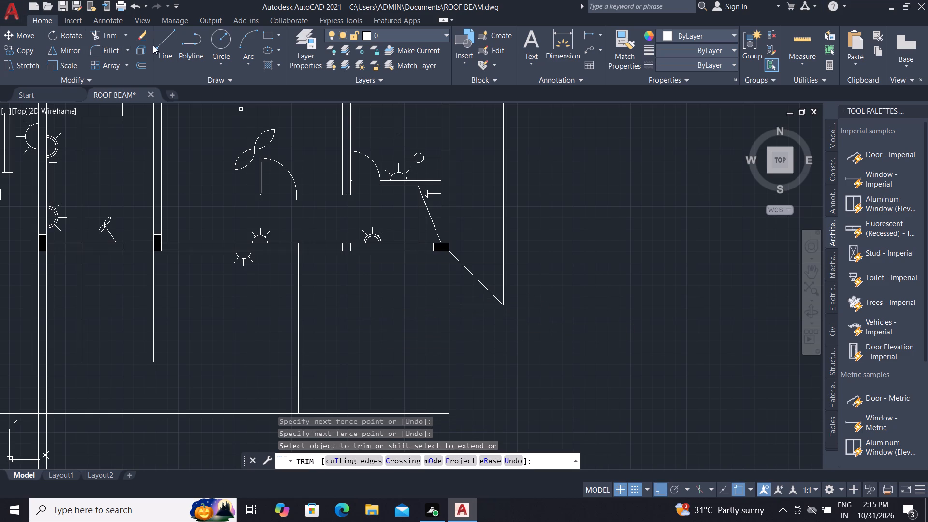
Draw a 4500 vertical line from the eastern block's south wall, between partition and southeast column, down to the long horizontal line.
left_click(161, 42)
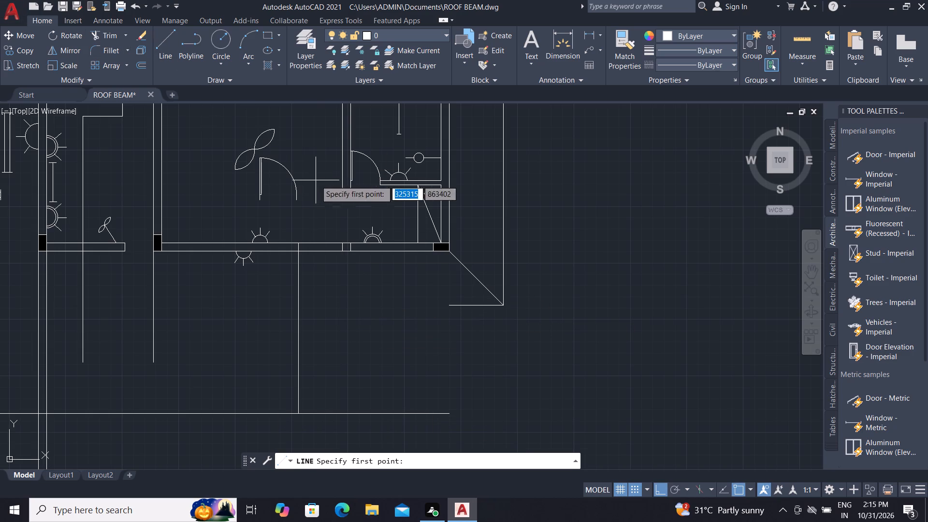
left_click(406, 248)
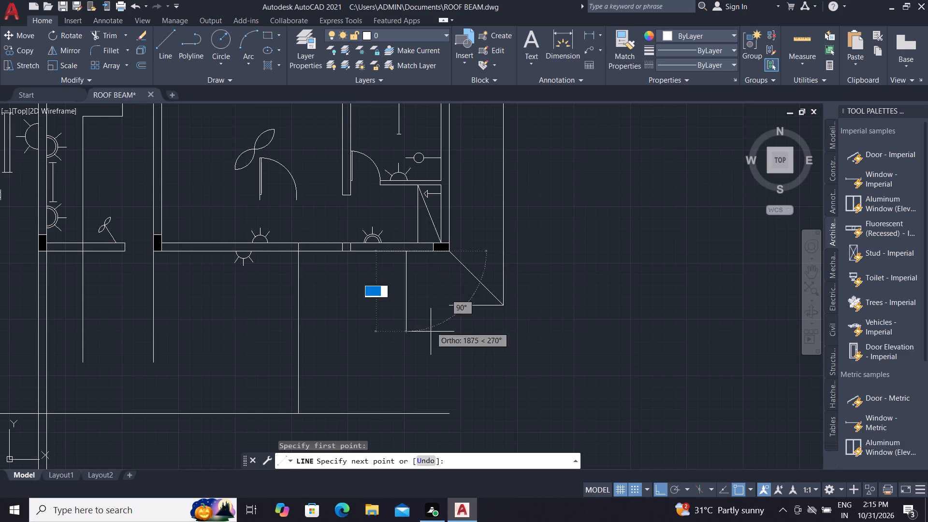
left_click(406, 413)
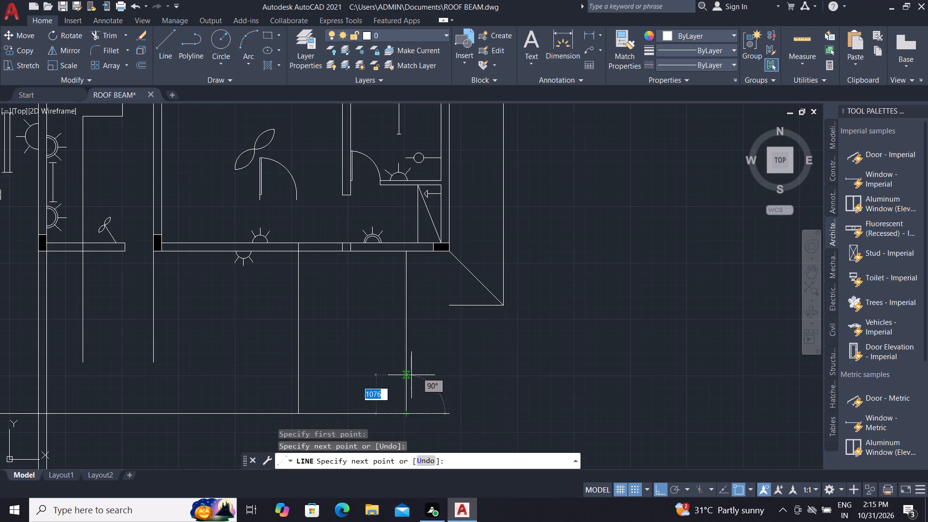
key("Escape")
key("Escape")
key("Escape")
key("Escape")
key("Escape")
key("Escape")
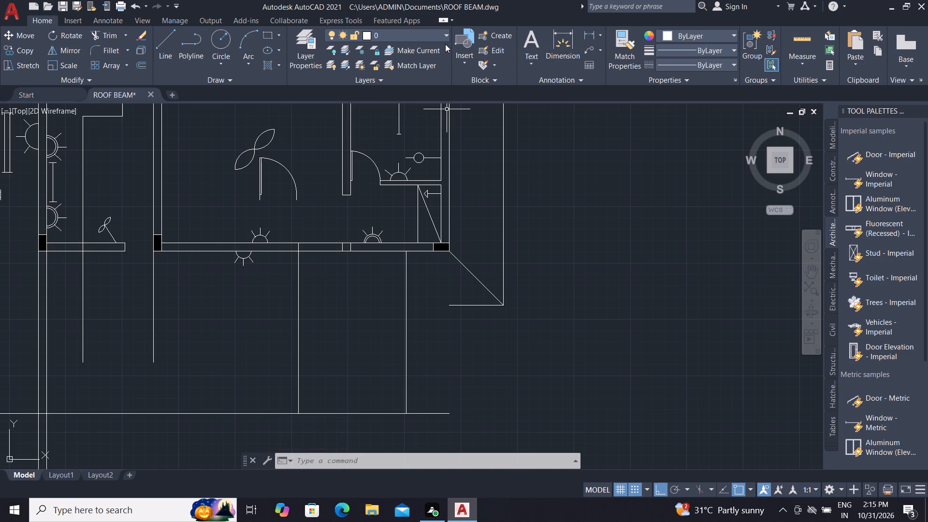
Draw a diagonal line from the west end of the outer outline's short southeast horizontal line to the eastern block's south wall.
left_click(169, 36)
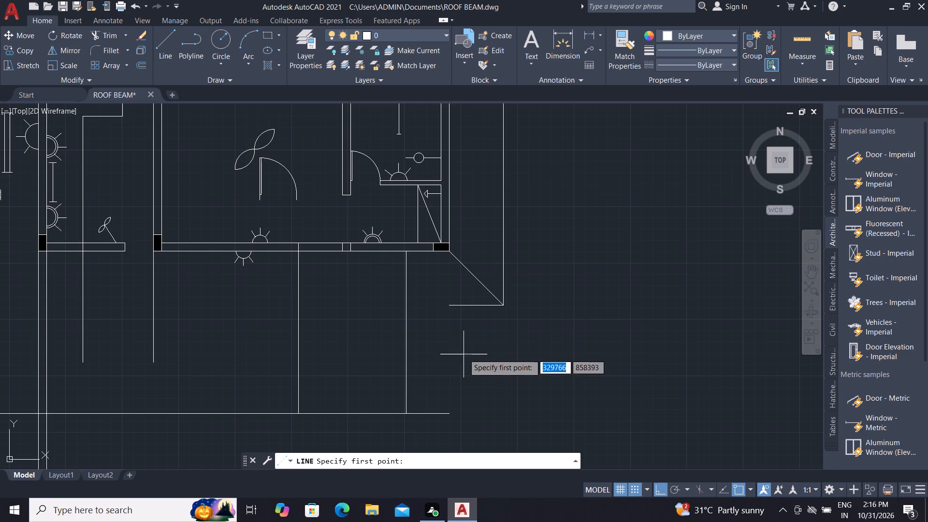
left_click(449, 307)
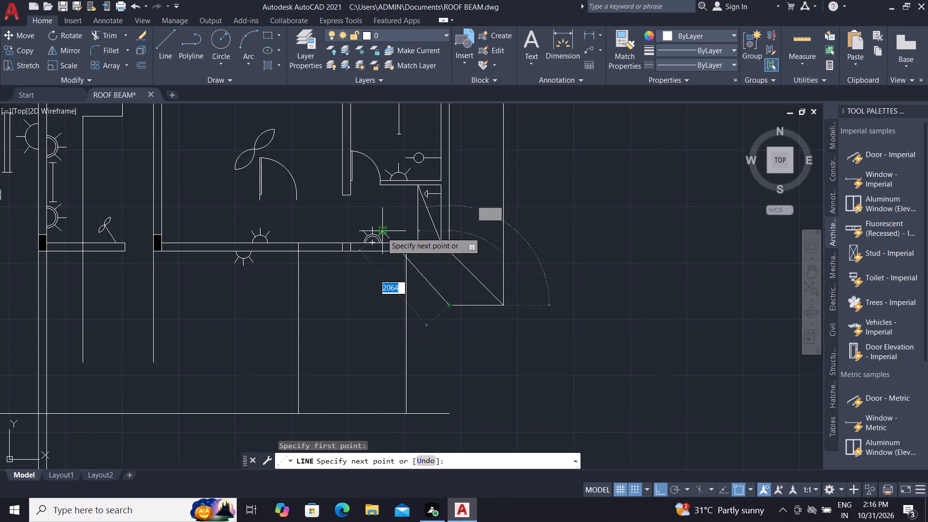
scroll(375, 248, "up", 1)
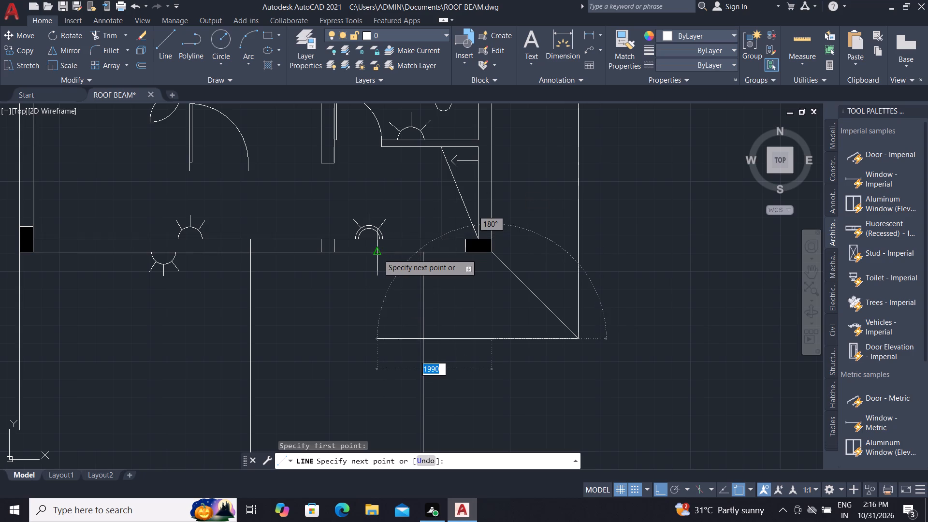
left_click(377, 253)
key("Escape")
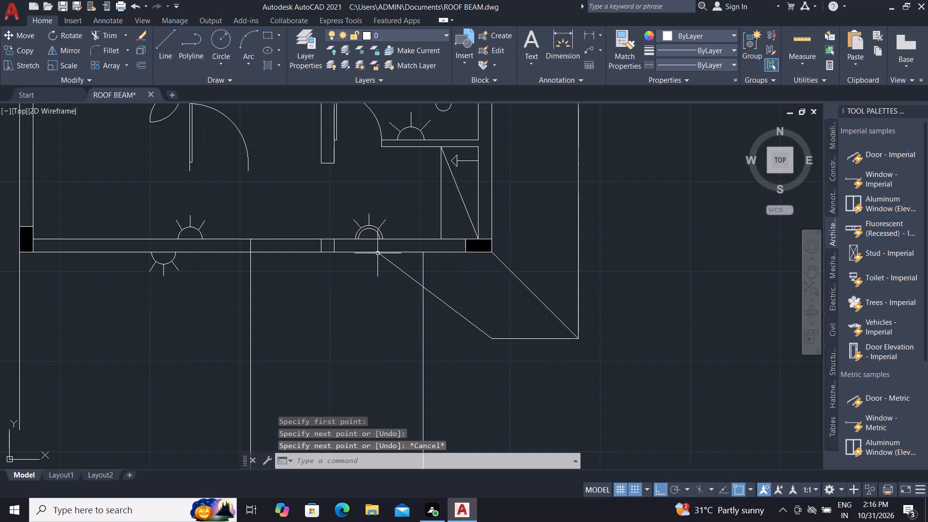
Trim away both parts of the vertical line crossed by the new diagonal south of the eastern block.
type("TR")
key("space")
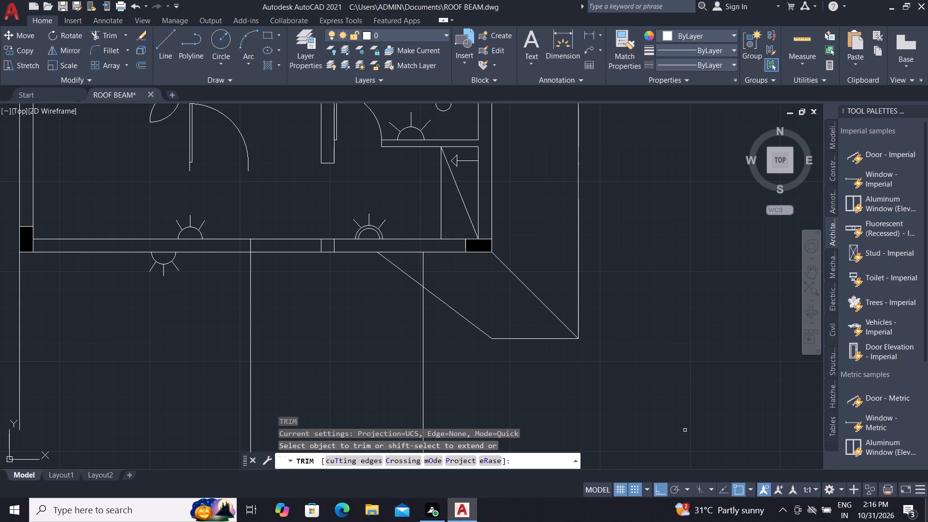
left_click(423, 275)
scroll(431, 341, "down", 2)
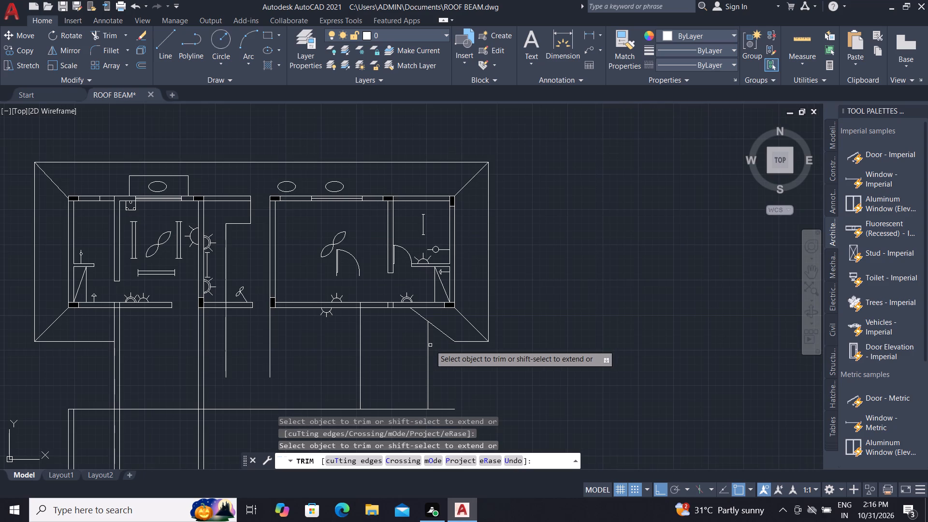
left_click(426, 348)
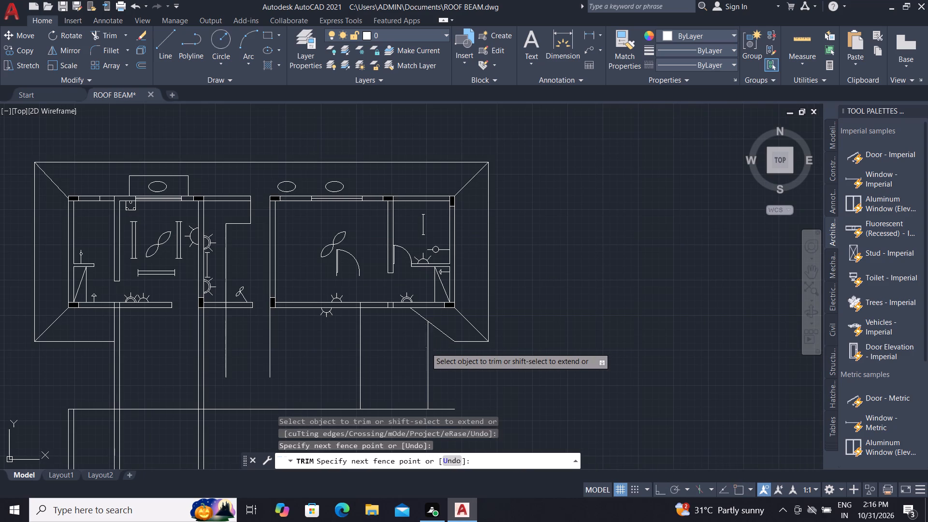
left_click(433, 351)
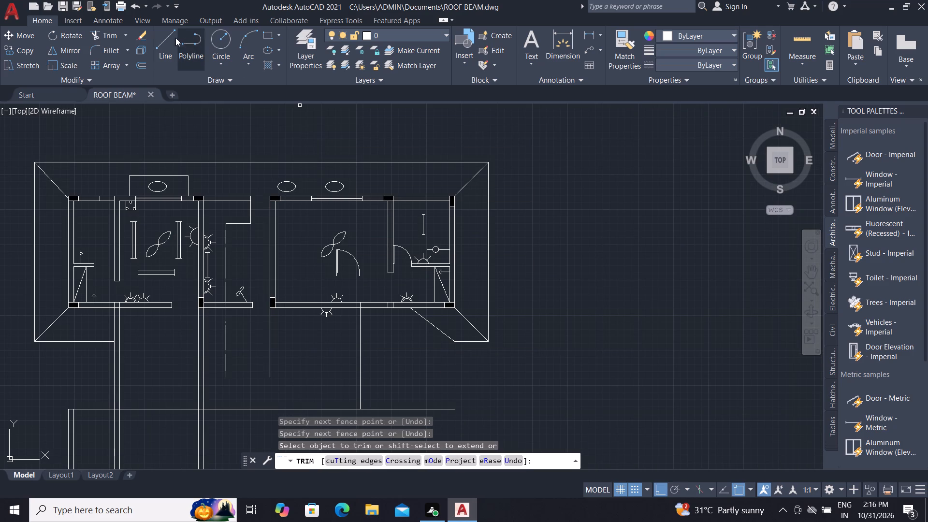
Draw a vertical line from the new diagonal's end on the eastern block's south wall down to the long horizontal line.
left_click(168, 35)
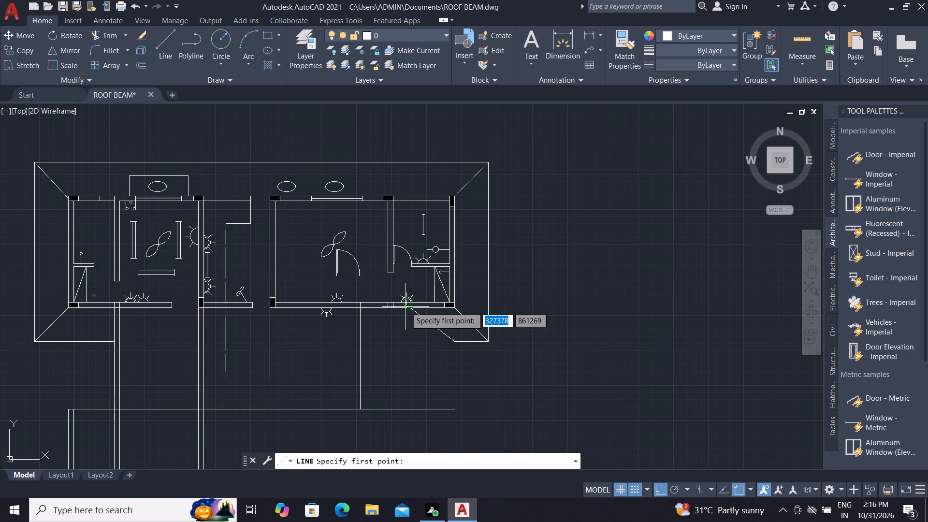
left_click(412, 307)
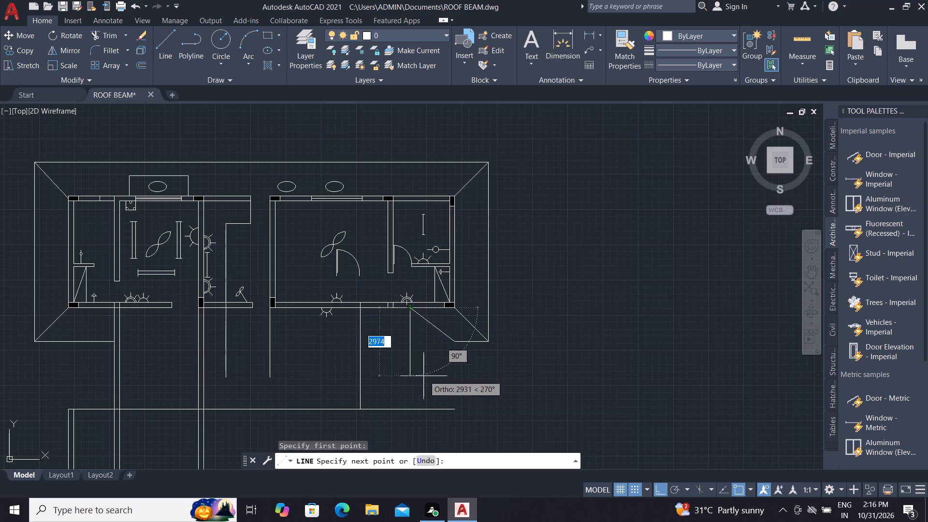
left_click(411, 412)
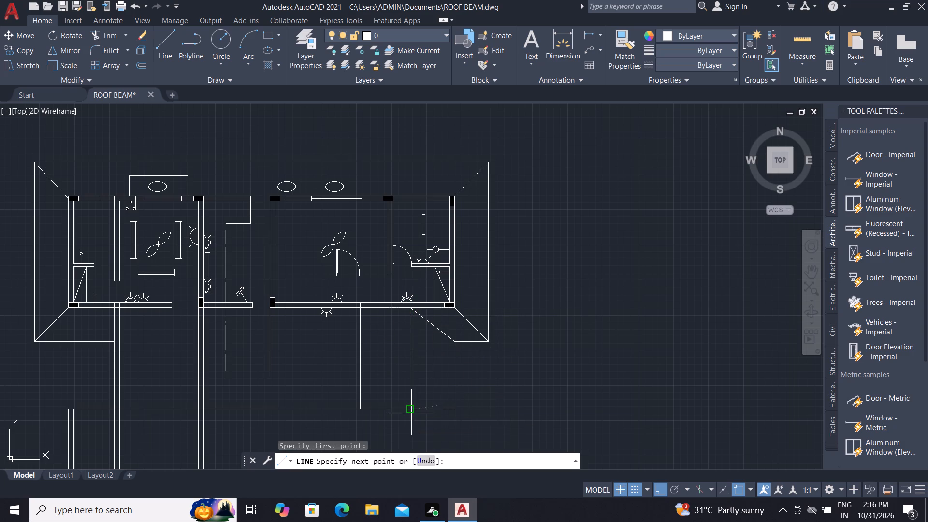
key("Escape")
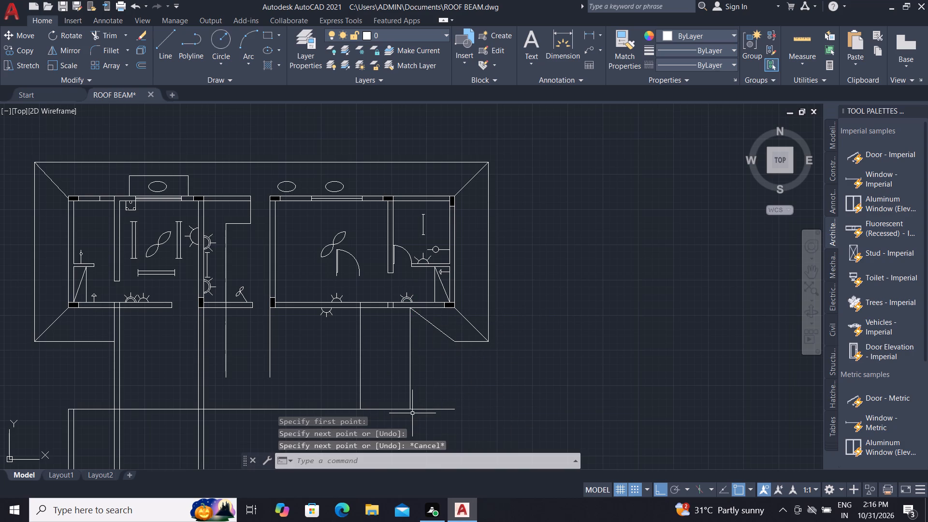
Draw a vertical line from the west end of the outer outline's short southeast line down to the plan's southernmost horizontal line.
scroll(423, 392, "down", 2)
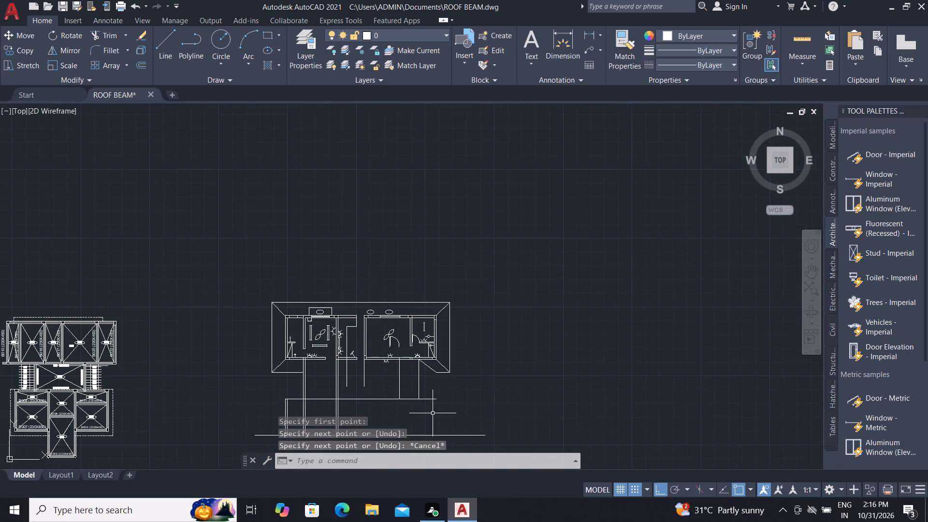
scroll(433, 413, "up", 1)
middle_click_drag(425, 413, 435, 259)
scroll(436, 250, "up", 2)
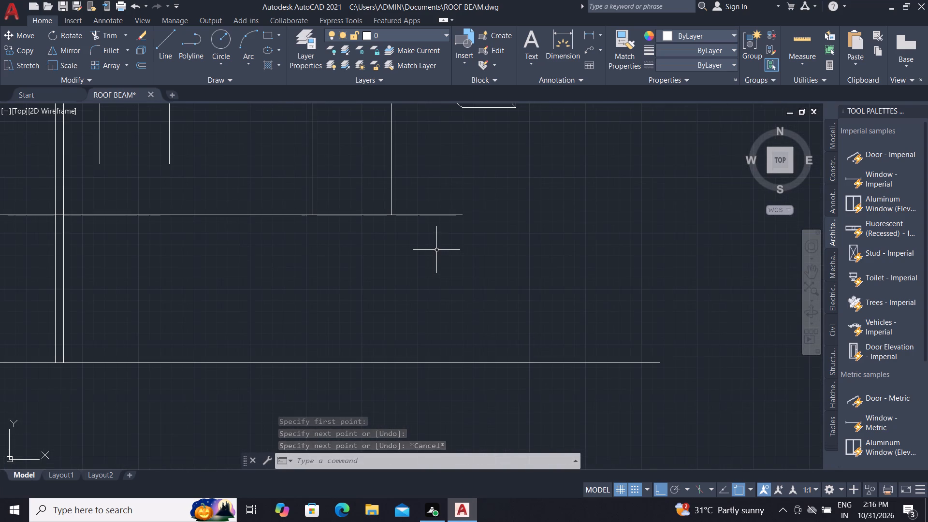
scroll(437, 252, "down", 1)
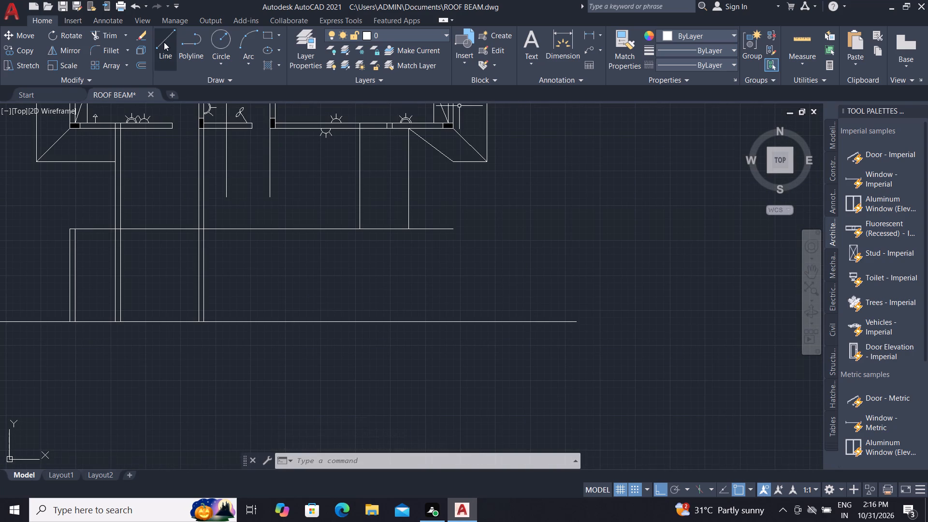
left_click(163, 41)
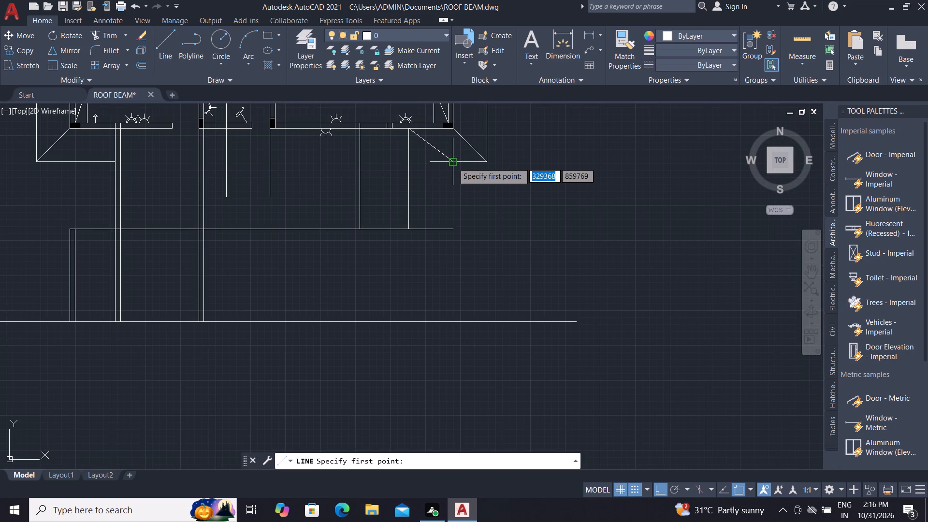
left_click(453, 162)
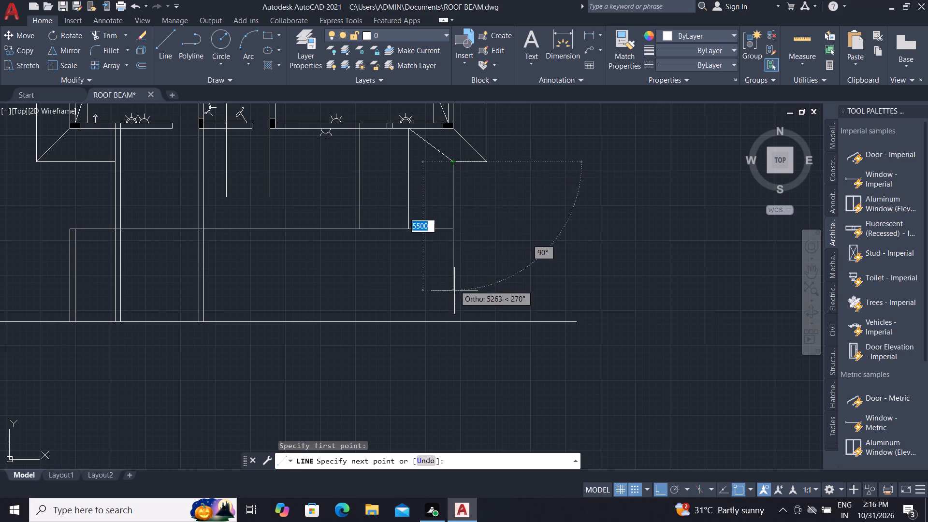
left_click(456, 323)
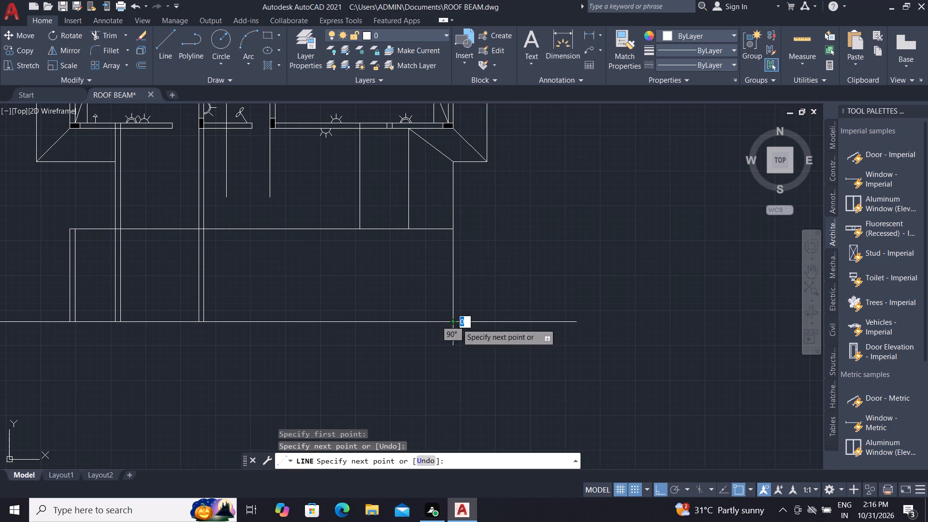
key("Escape")
key("Escape")
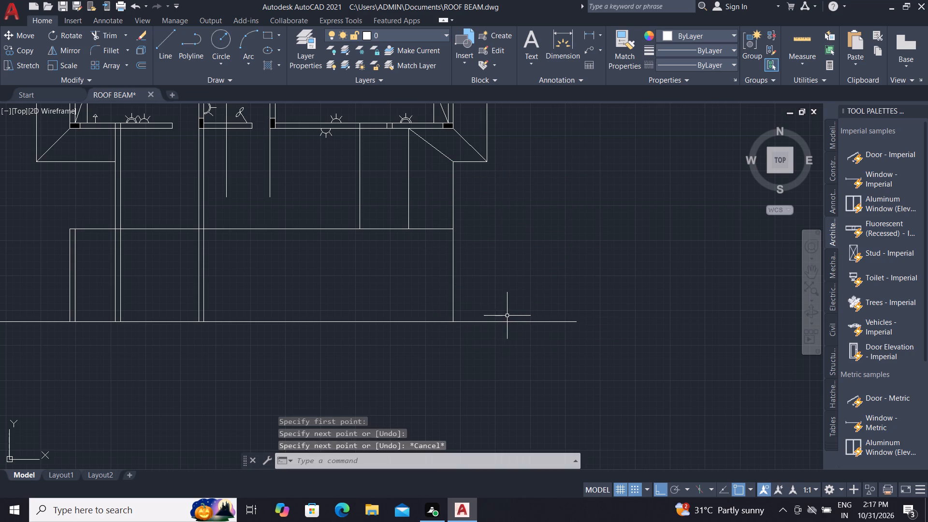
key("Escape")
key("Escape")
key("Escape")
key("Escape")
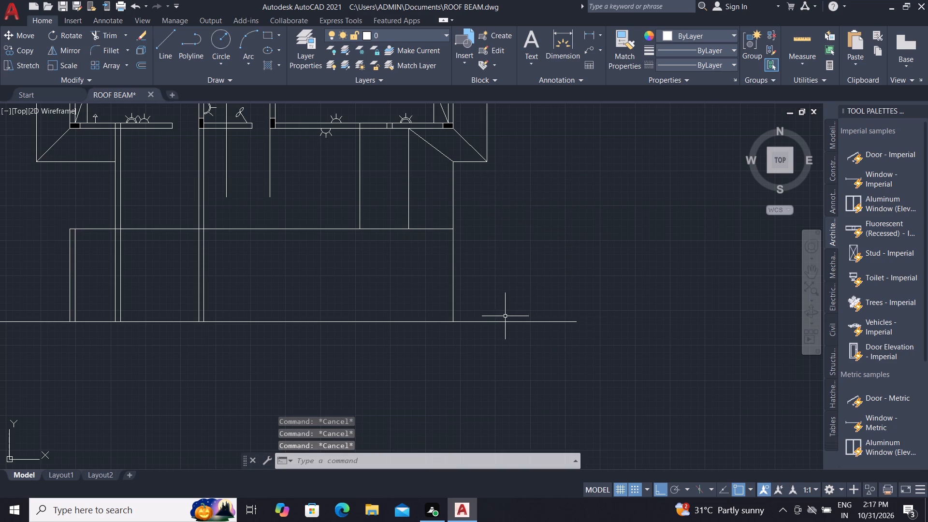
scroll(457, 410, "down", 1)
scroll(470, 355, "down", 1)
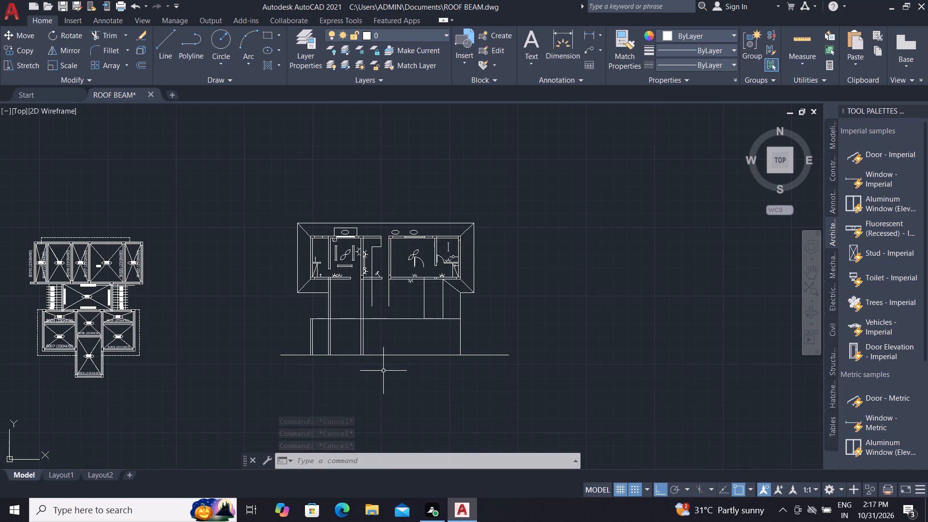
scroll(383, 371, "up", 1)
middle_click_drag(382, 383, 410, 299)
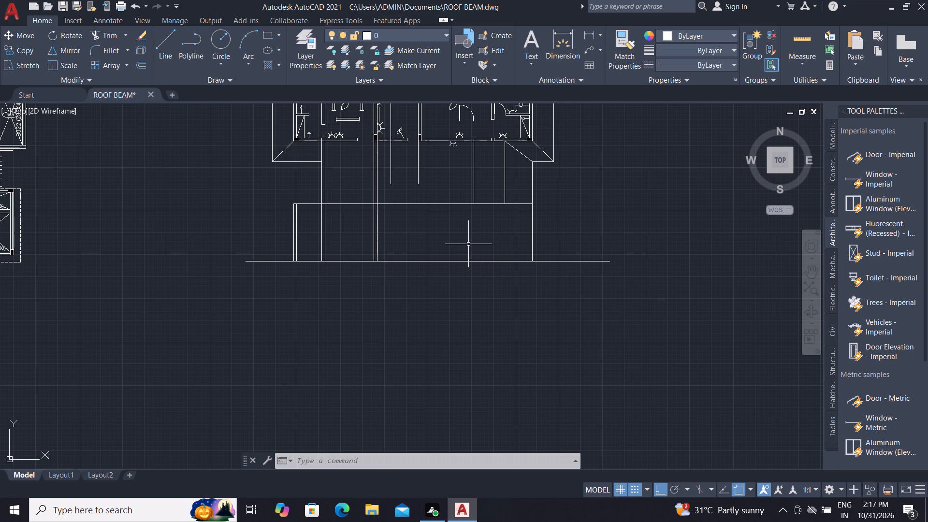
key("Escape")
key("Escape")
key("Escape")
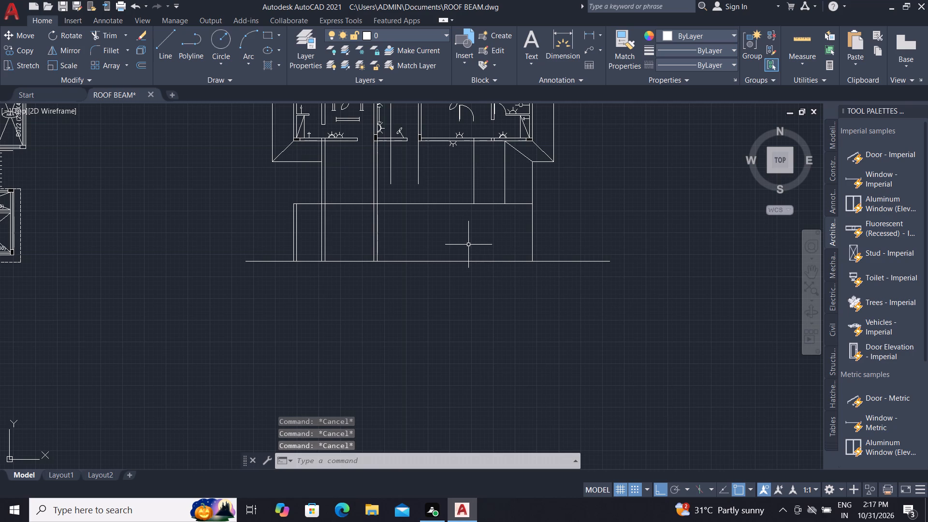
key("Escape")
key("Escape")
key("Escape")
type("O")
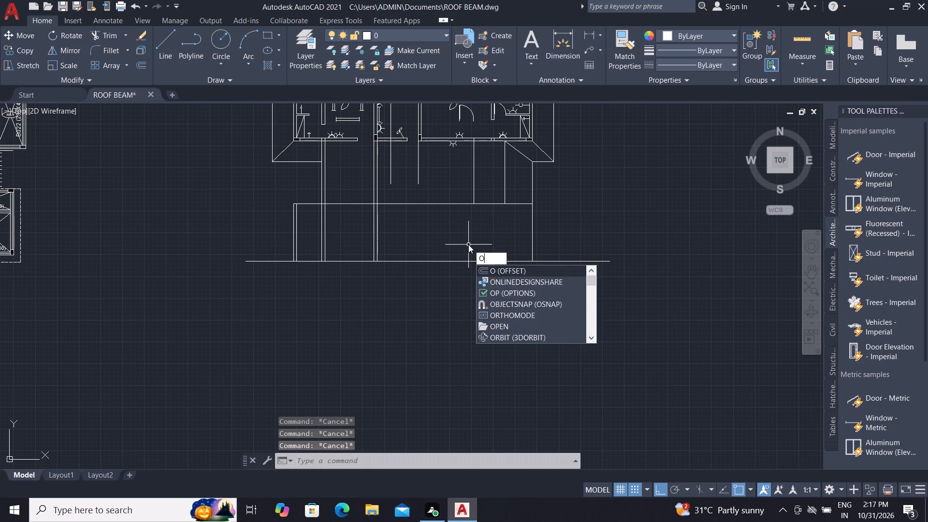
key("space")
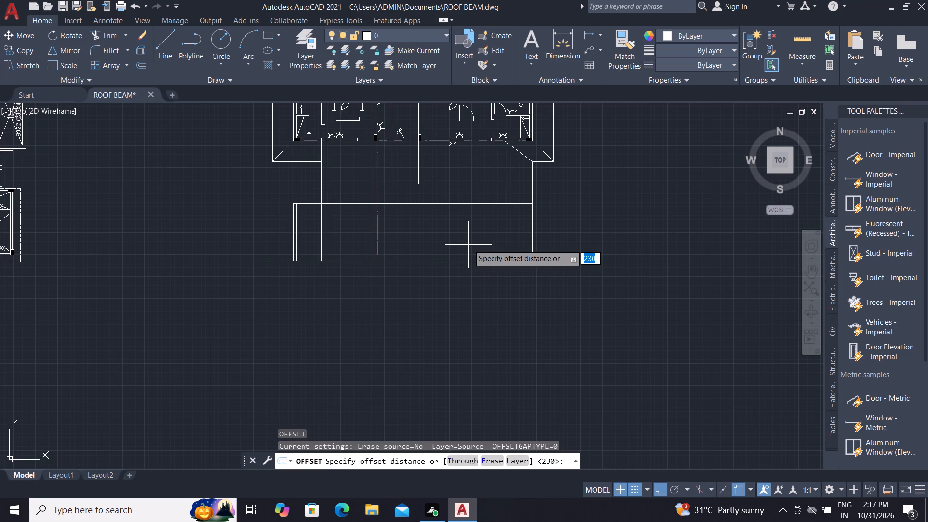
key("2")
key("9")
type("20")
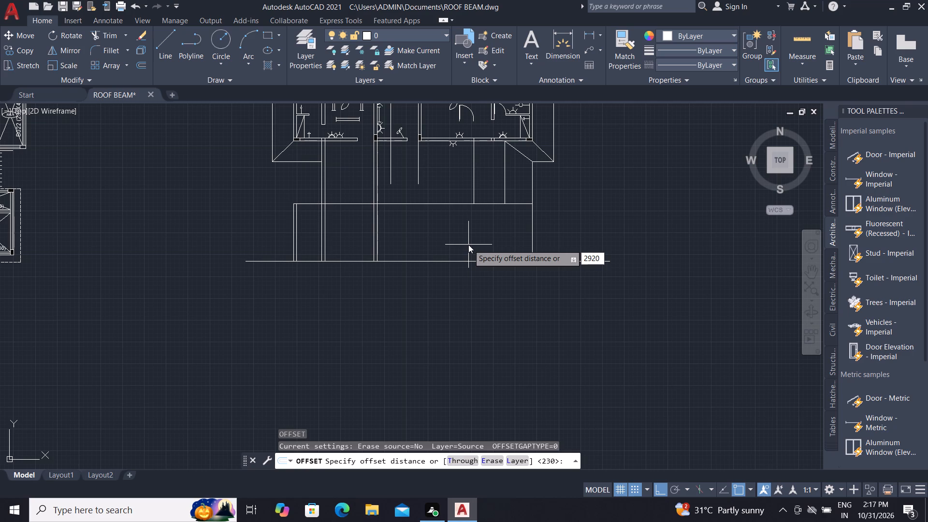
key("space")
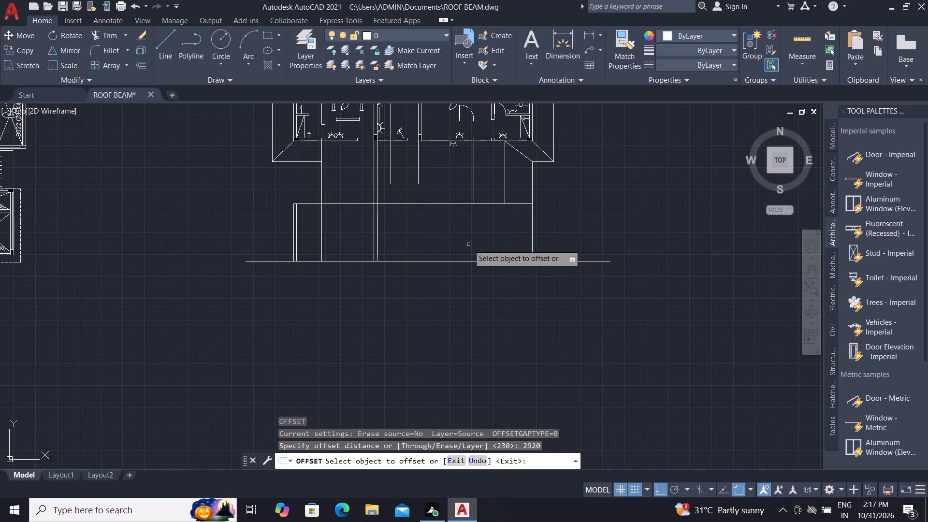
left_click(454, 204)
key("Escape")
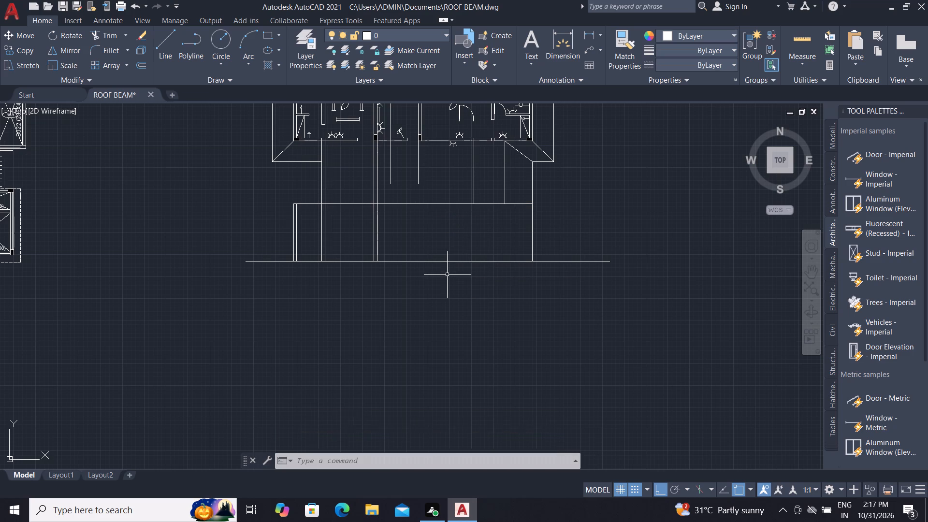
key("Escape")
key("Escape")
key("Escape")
Trim the overhanging east and west ends of the plan's southernmost horizontal line back to the outer vertical lines.
type("TR")
key("space")
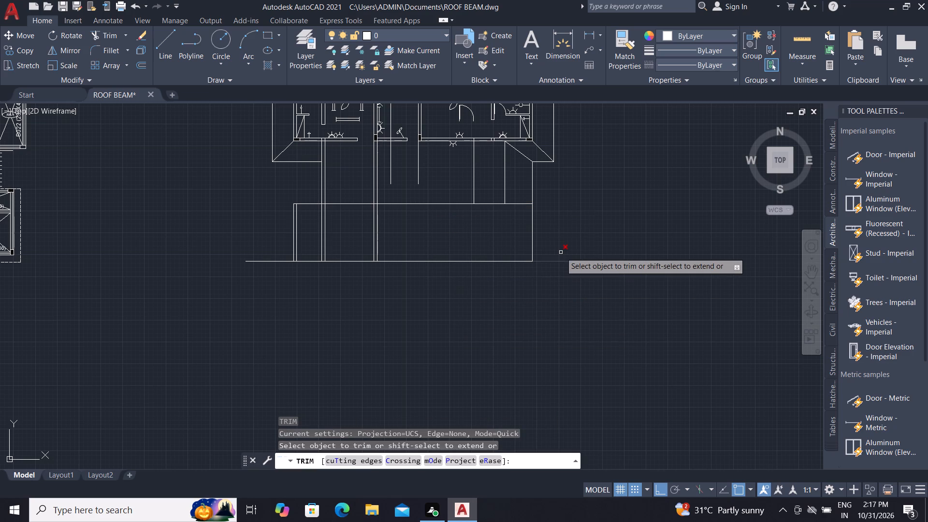
left_click(561, 252)
left_click(560, 275)
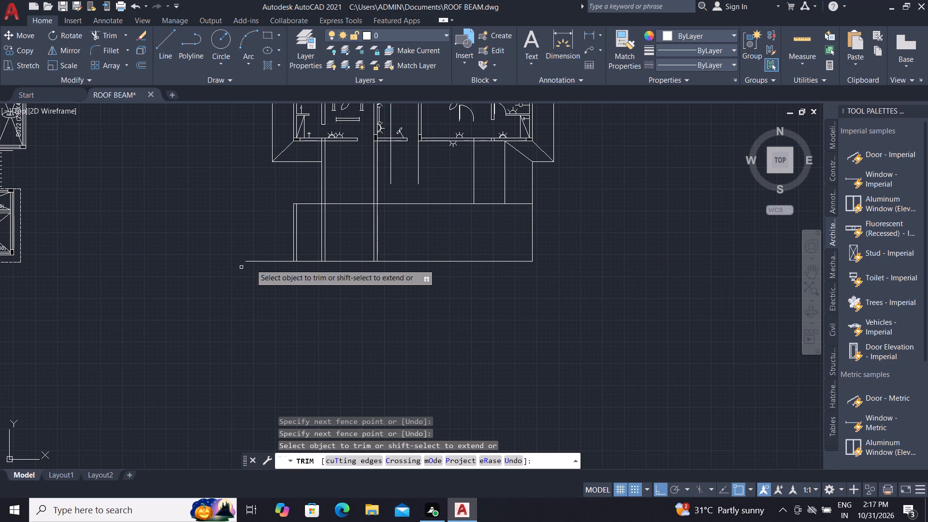
left_click(269, 250)
left_click(260, 275)
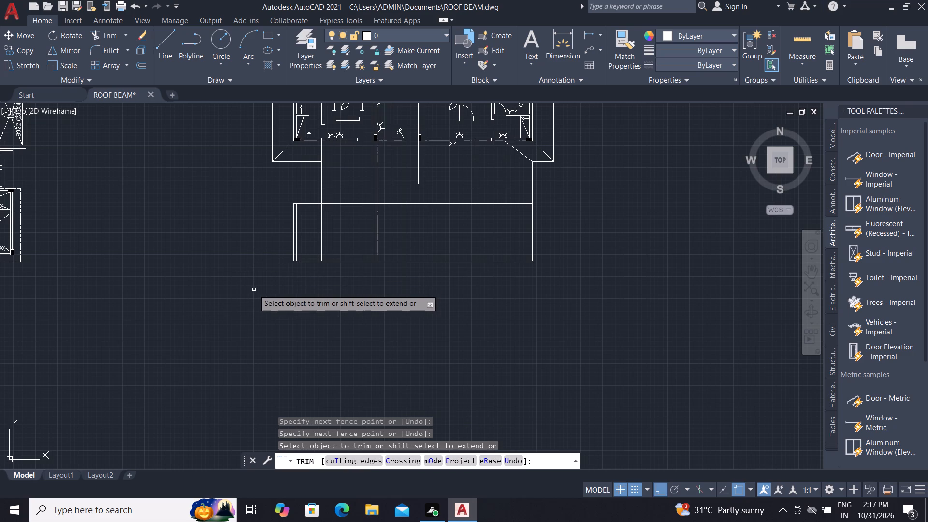
key("Escape")
key("Escape")
key("Escape")
key("Escape")
key("Escape")
key("Escape")
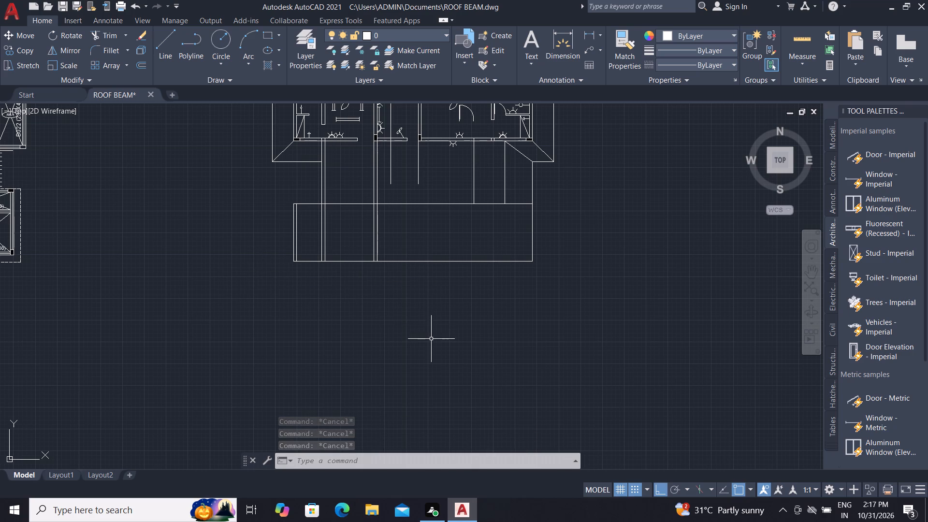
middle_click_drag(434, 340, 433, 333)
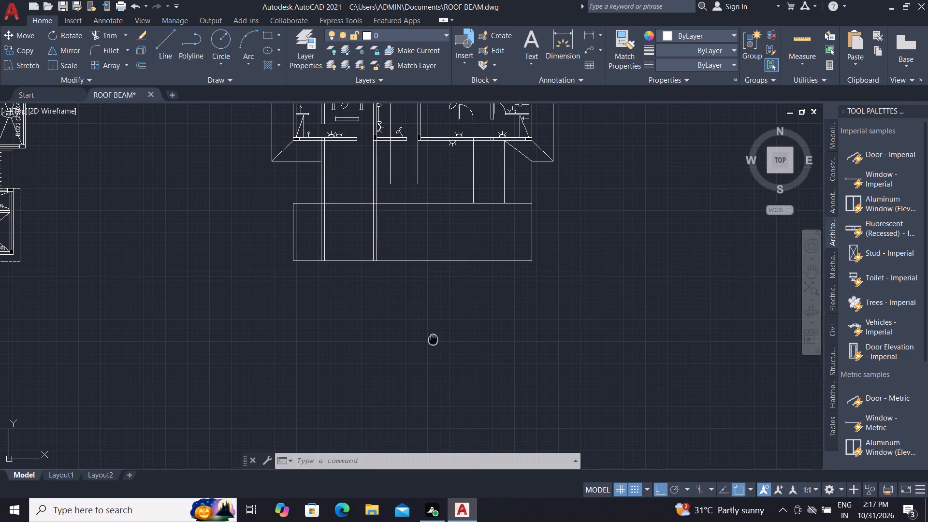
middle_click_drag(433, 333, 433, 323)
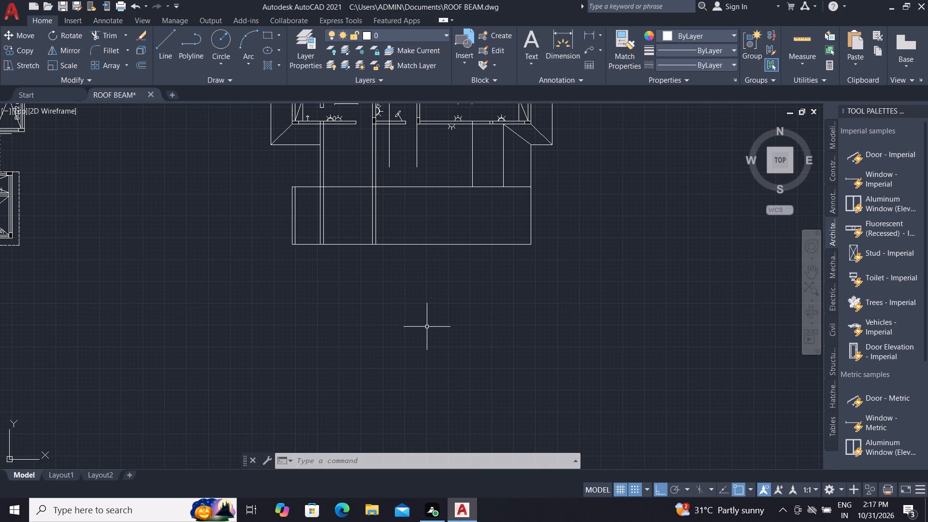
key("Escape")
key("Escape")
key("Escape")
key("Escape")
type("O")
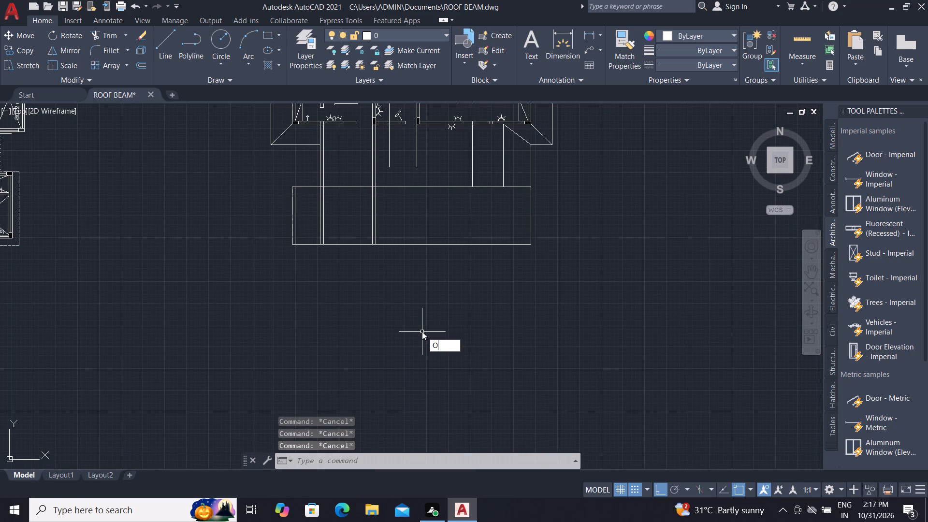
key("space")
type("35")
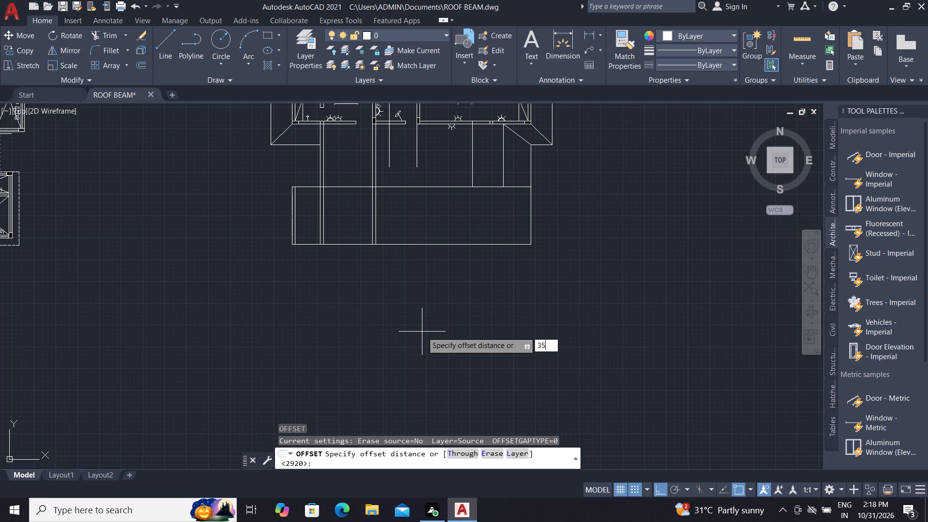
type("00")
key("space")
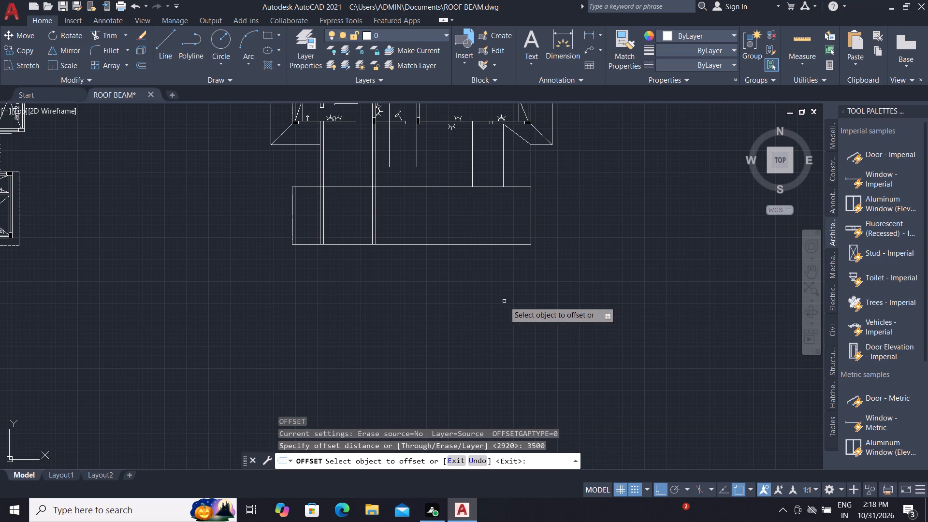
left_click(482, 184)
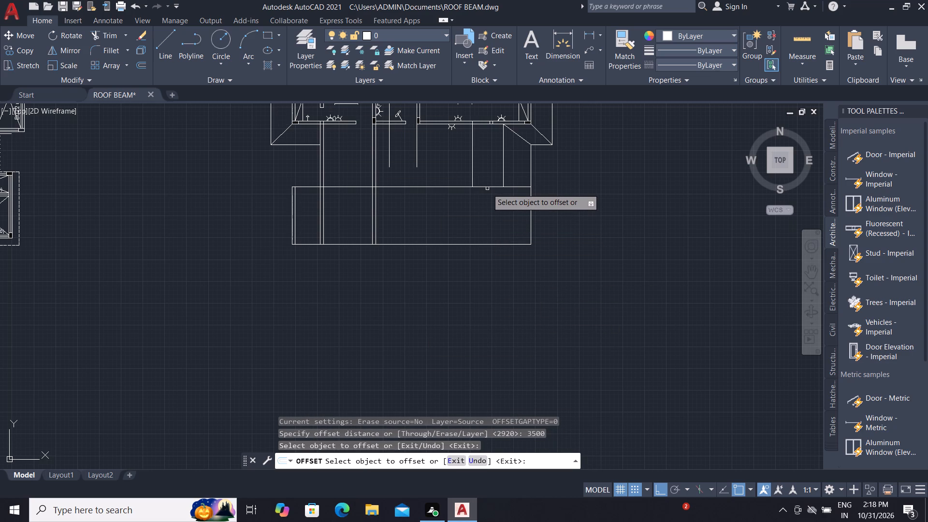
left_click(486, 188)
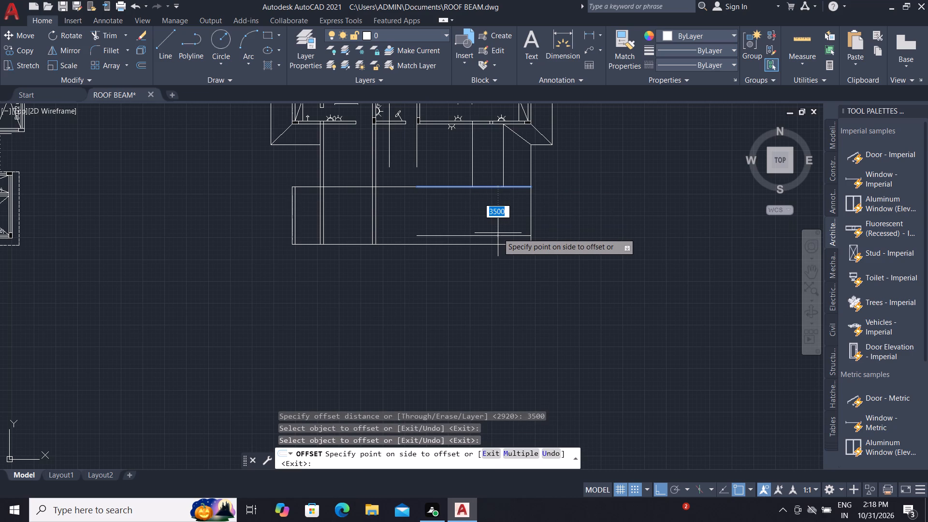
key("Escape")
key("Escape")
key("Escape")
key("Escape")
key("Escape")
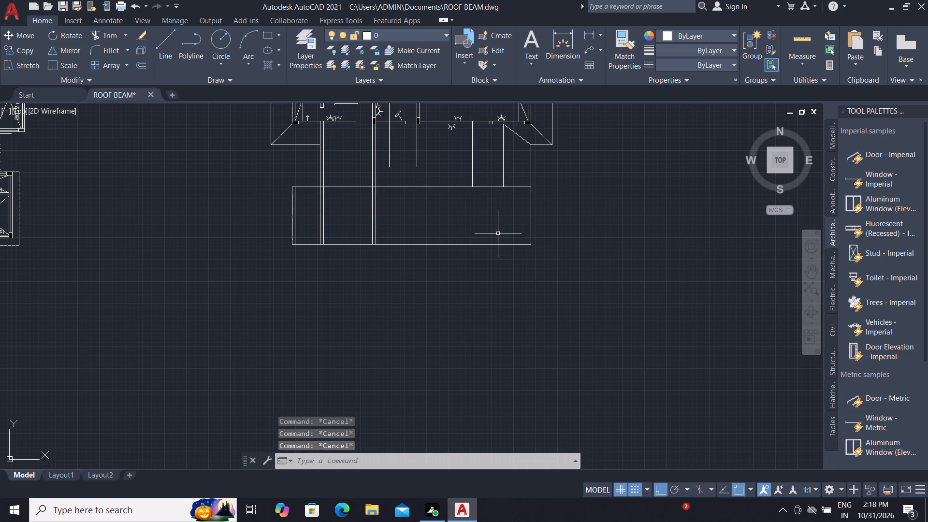
Offset the eastern segment of the long rectangle's north edge 1650 to the south, inside the rectangle.
key("o")
key("space")
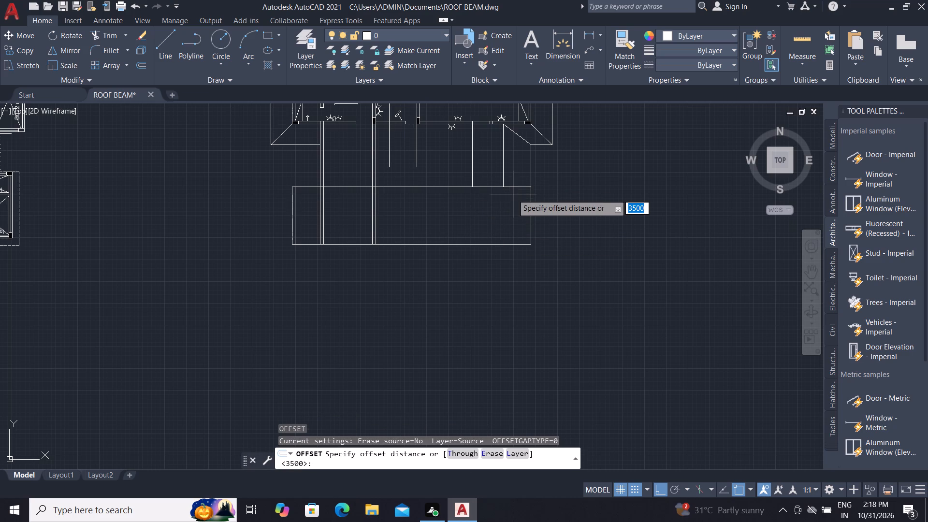
type("40")
key("0")
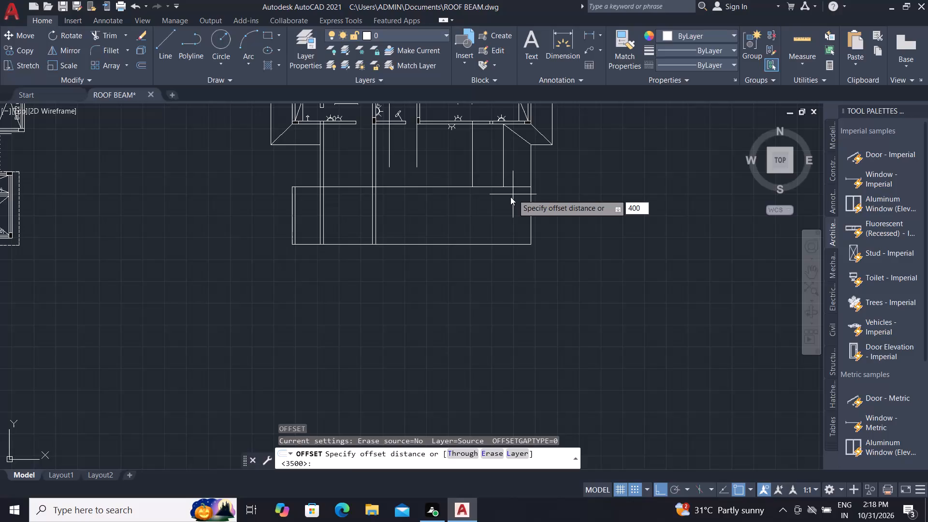
key("0")
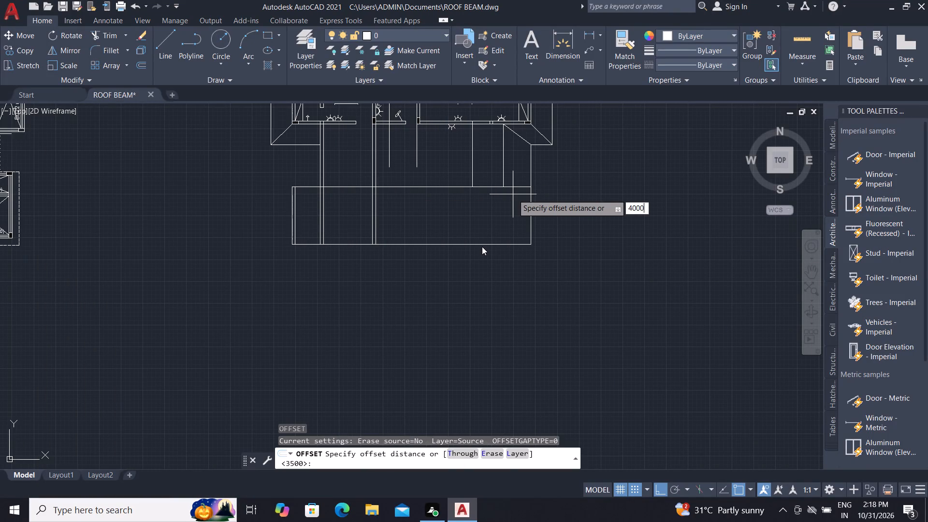
key("BackSpace")
key("BackSpace")
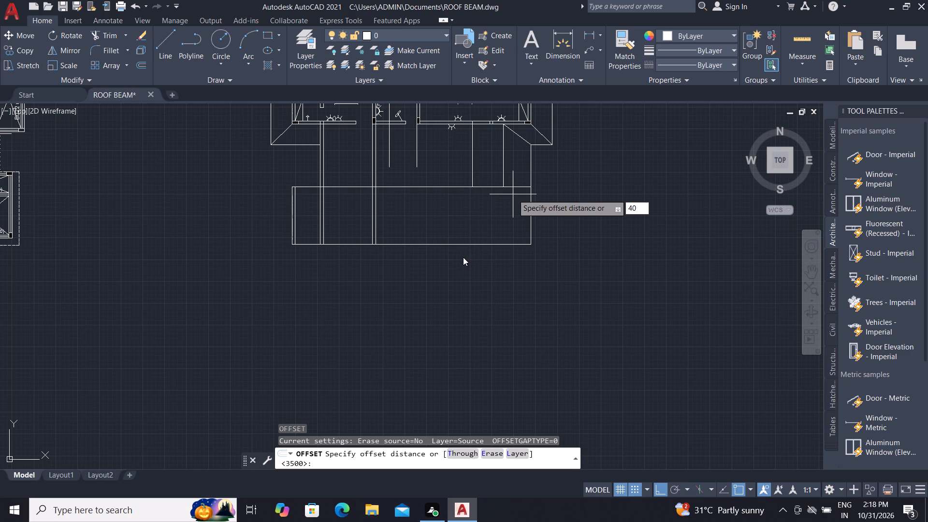
key("BackSpace")
key("BackSpace")
key("1")
type("650")
key("space")
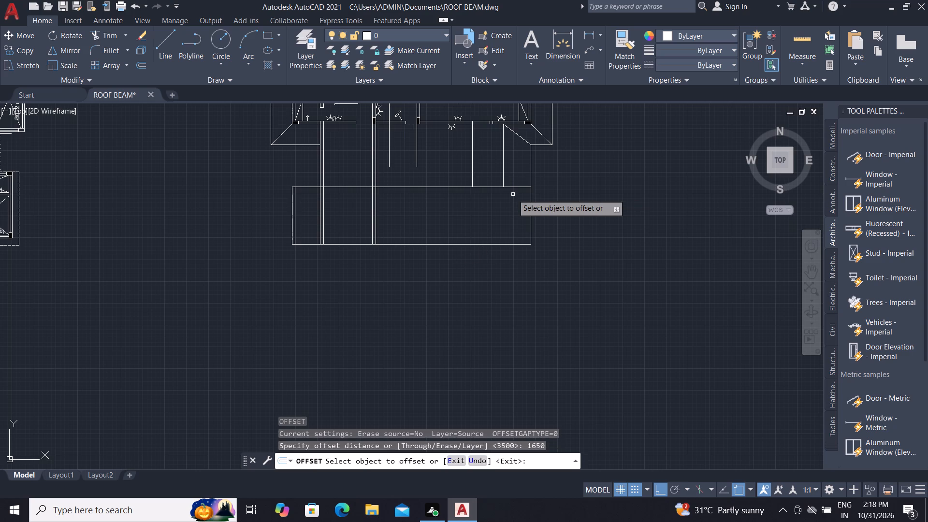
left_click(486, 186)
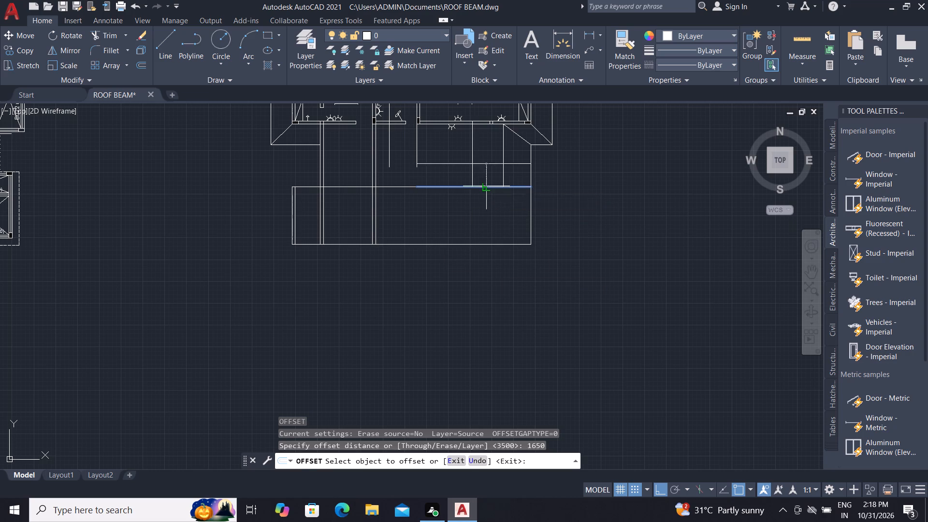
left_click(481, 233)
key("Escape")
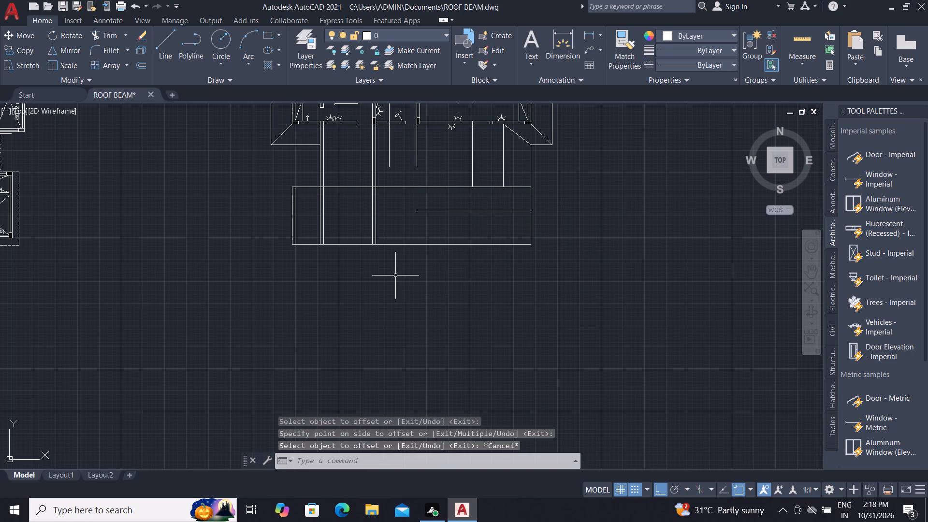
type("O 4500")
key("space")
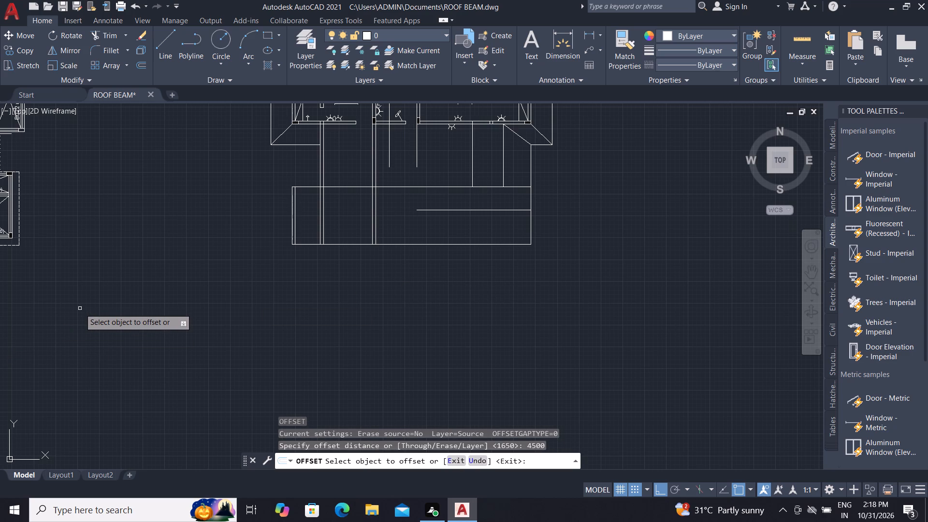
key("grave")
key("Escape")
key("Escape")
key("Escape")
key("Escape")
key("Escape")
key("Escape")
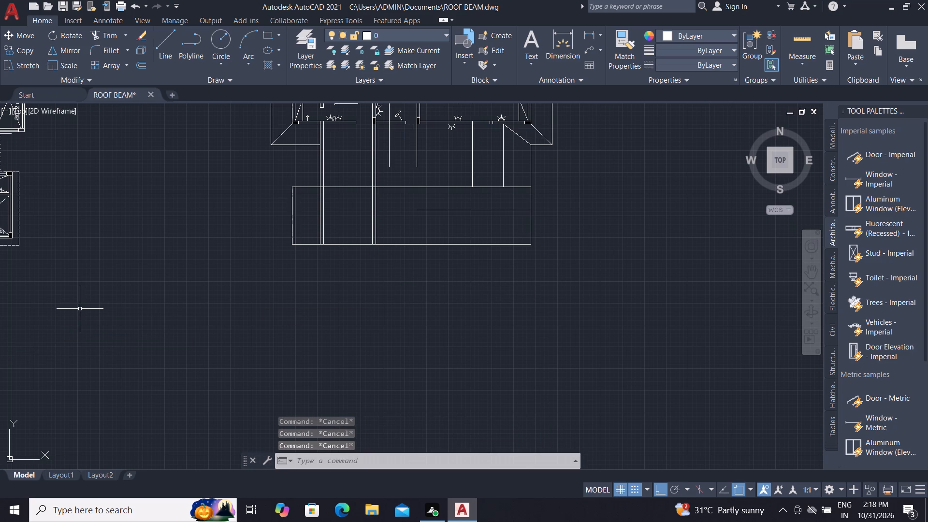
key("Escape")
Offset the short horizontal line inside the southern rectangle's east part 3500 to the south.
type("O")
key("space")
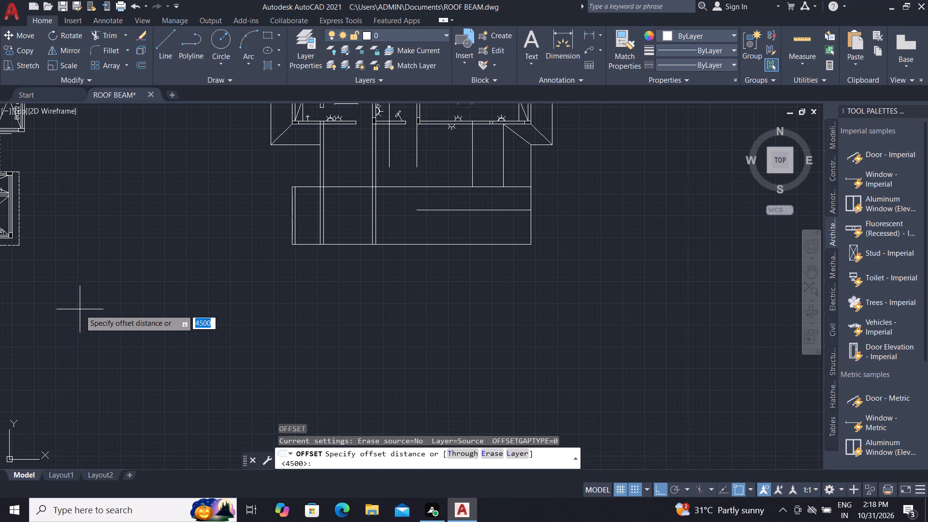
type("3500")
key("space")
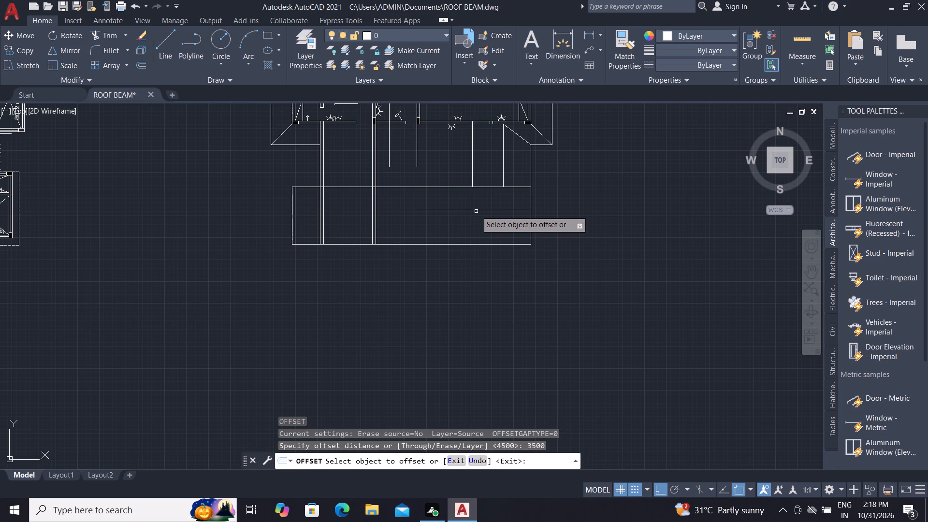
left_click(476, 210)
left_click(474, 275)
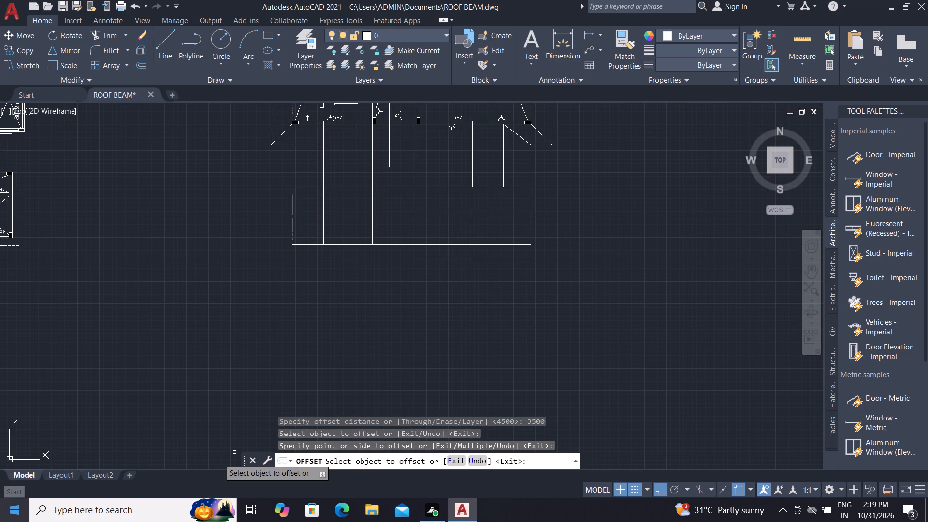
key("Escape")
key("Escape")
key("Escape")
key("Escape")
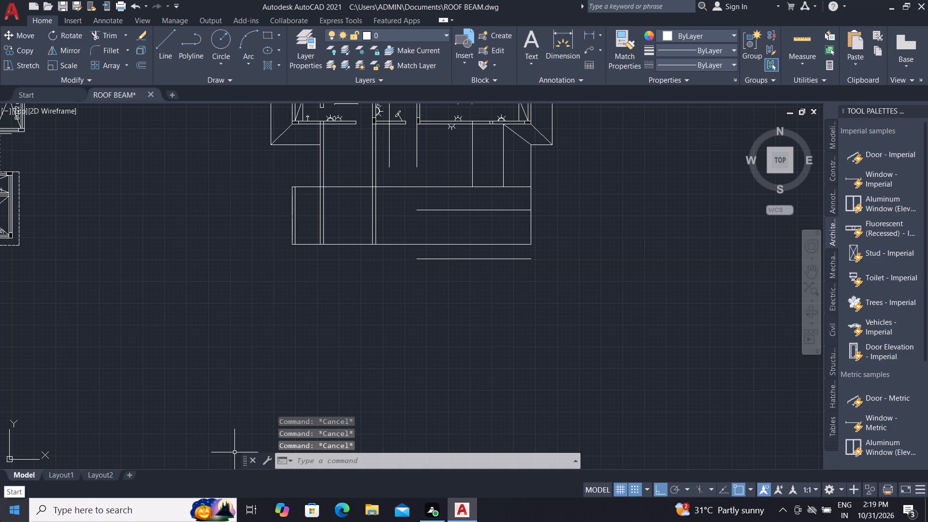
Extend the east outer vertical line south to the new offset line.
type("EX")
key("space")
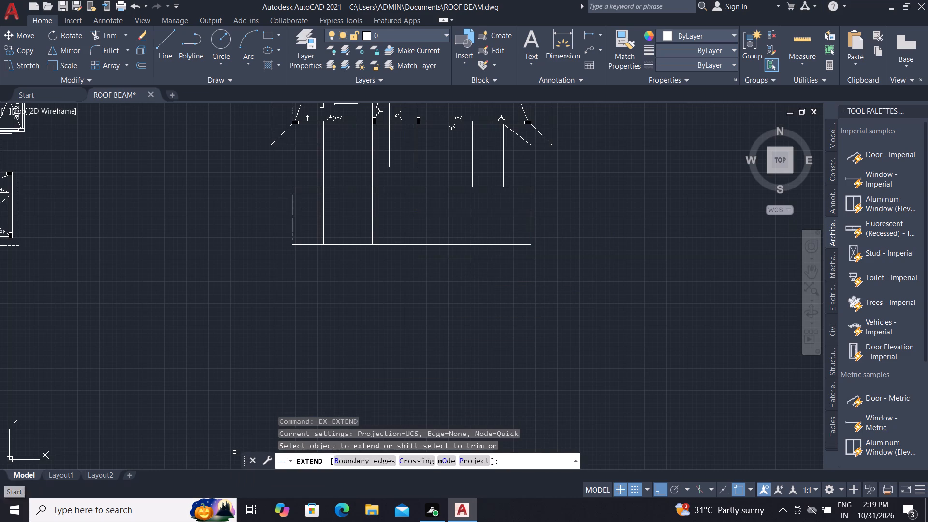
left_click(531, 241)
key("Escape")
key("Escape")
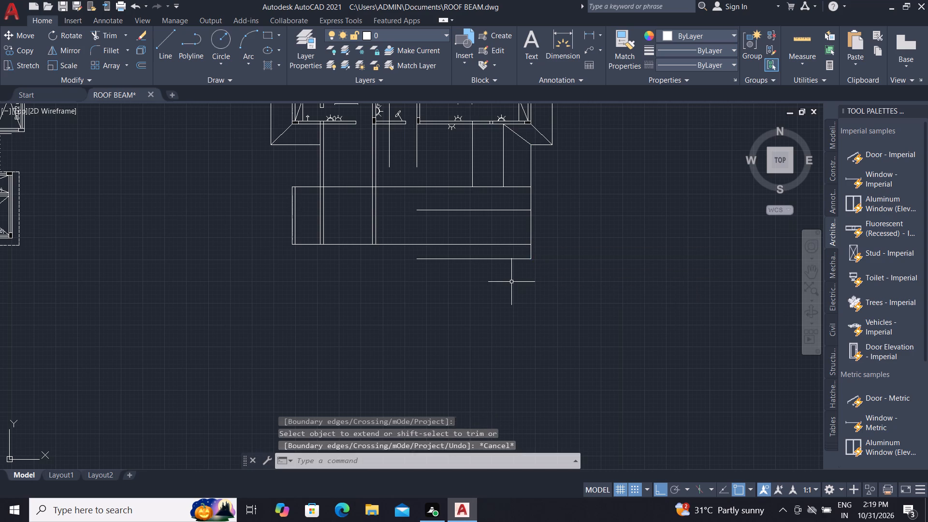
key("Escape")
Trim away the rectangle's south edge between the central double vertical lines and the east outer line.
type("TR")
key("space")
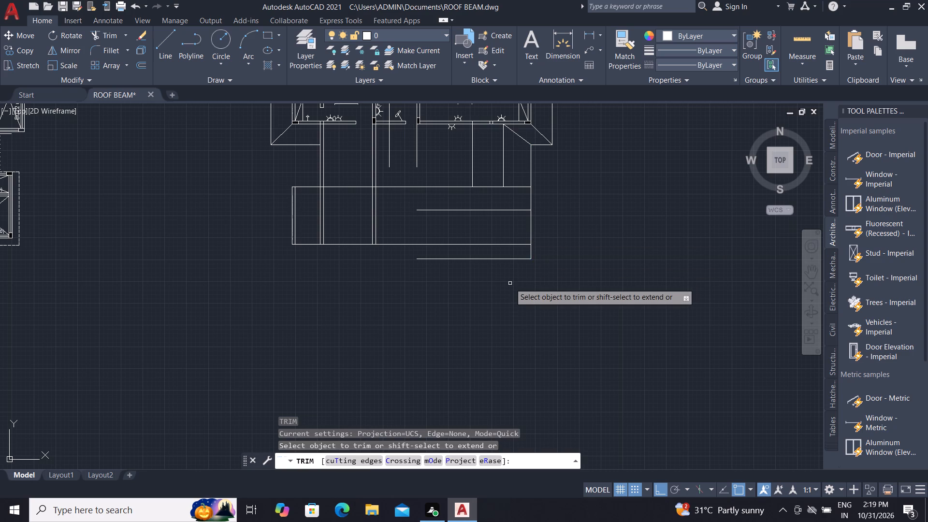
left_click(494, 245)
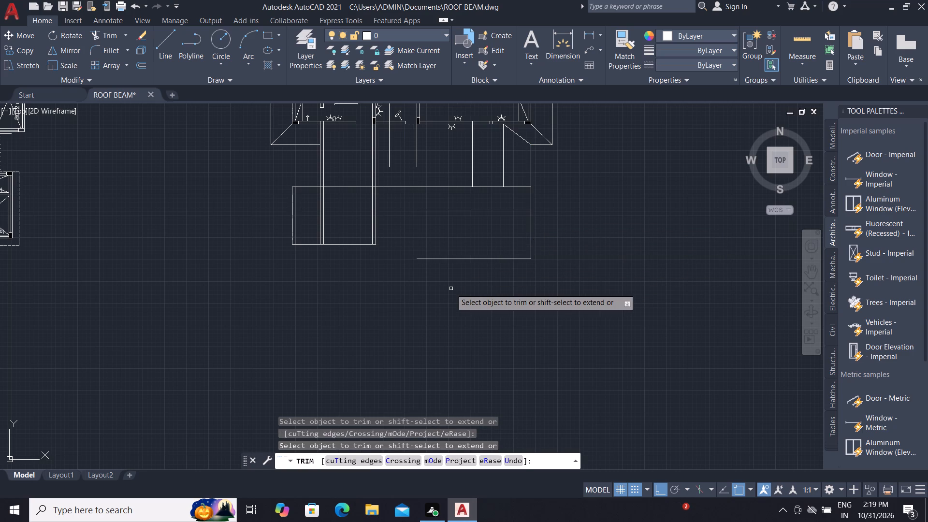
key("Escape")
key("Escape")
key("Escape")
Extend the two vertical lines below the eastern block down to the southernmost horizontal line.
type("EX")
key("space")
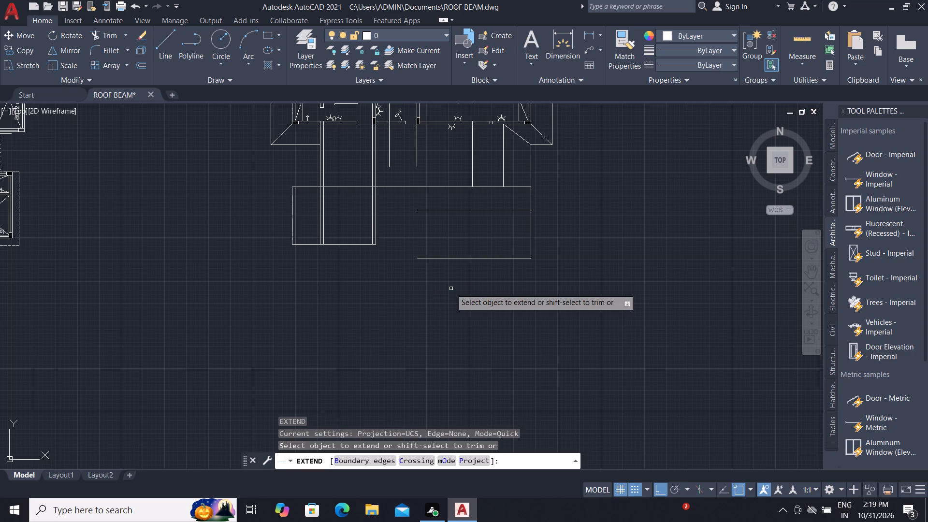
left_click(504, 177)
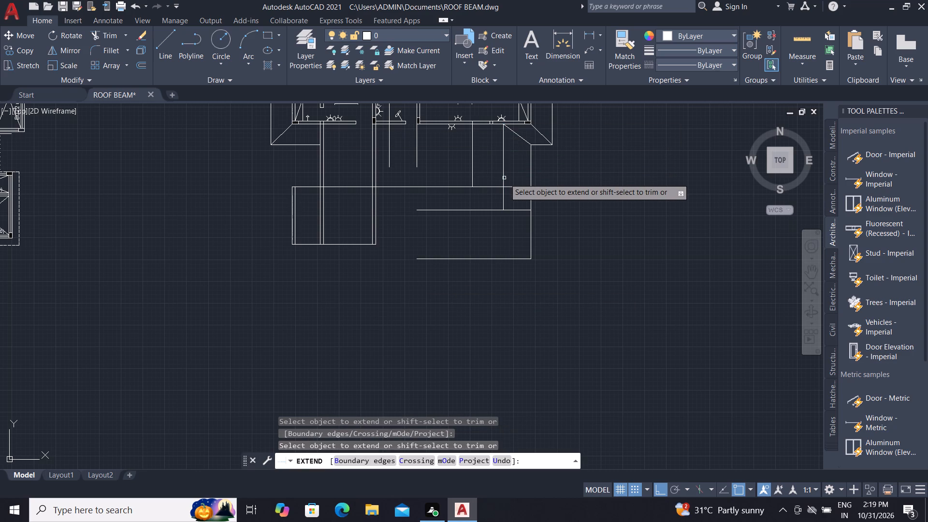
left_click(502, 183)
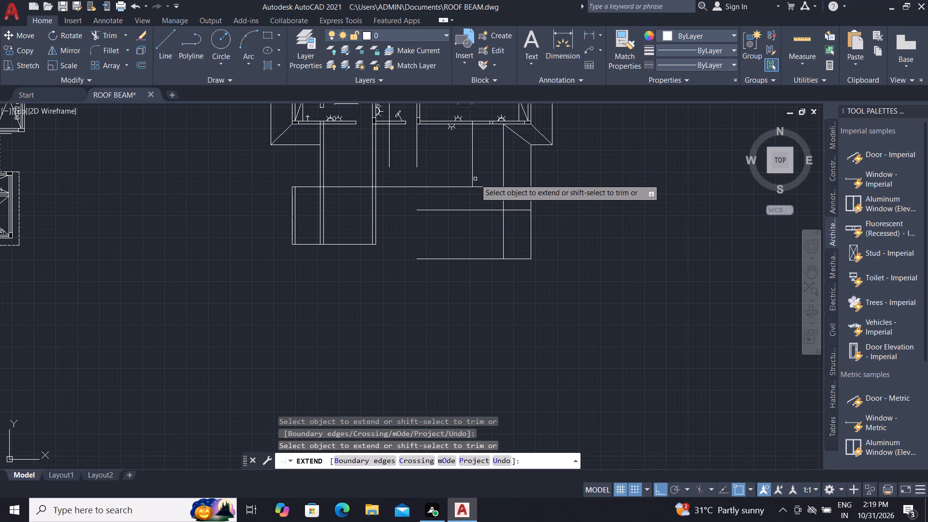
left_click(472, 178)
left_click(474, 178)
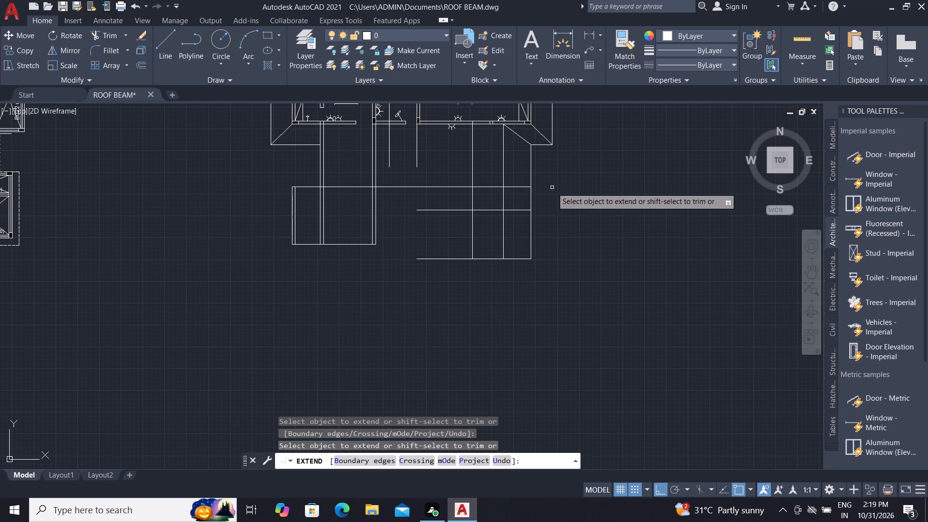
key("Escape")
key("Escape")
key("Escape")
key("Escape")
key("Escape")
key("Escape")
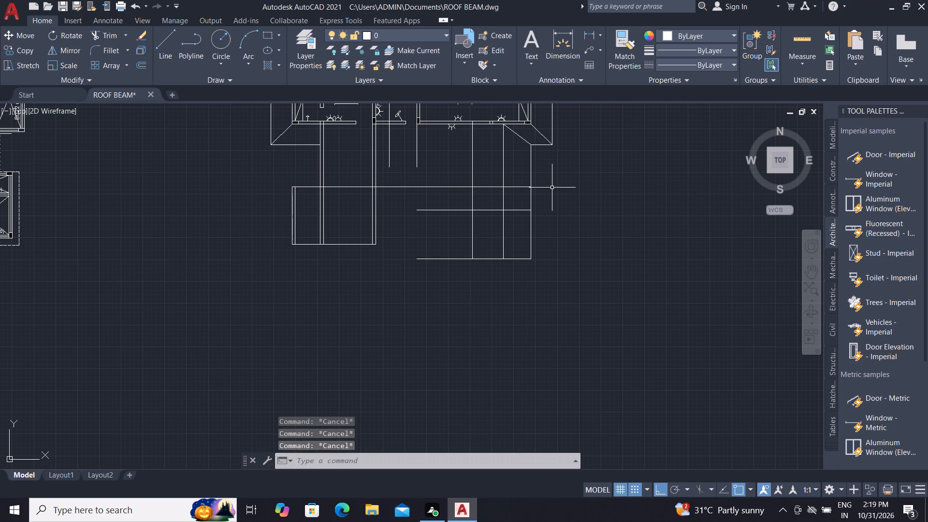
key("Escape")
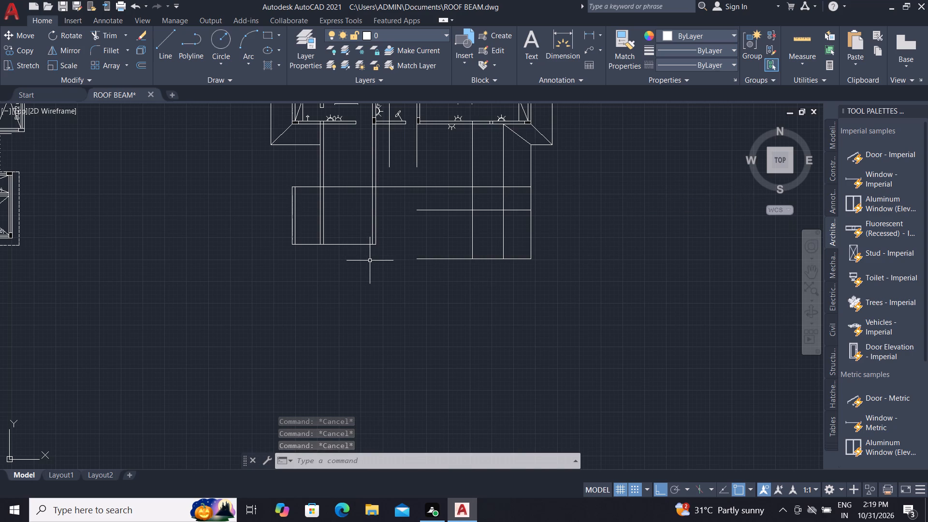
Offset both segments of the southern rectangle's long north edge 230 to the south.
type("O")
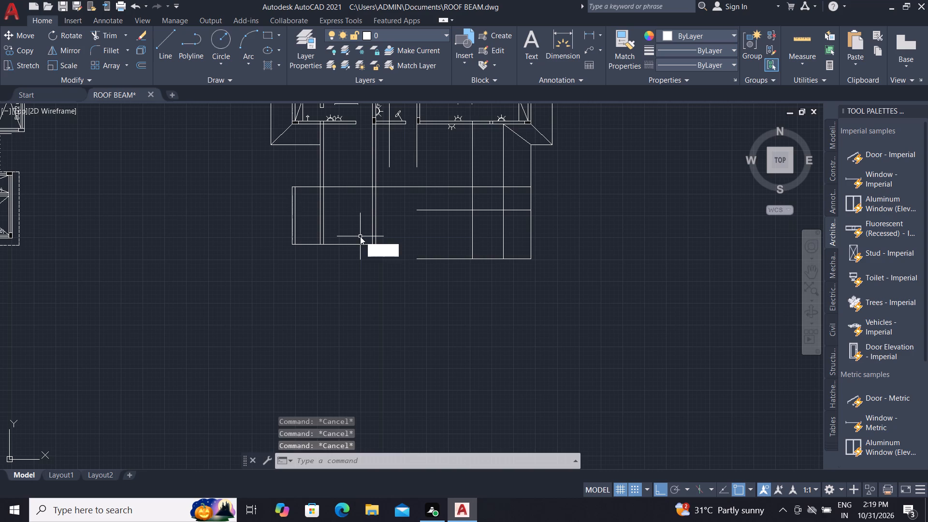
key("space")
type("230")
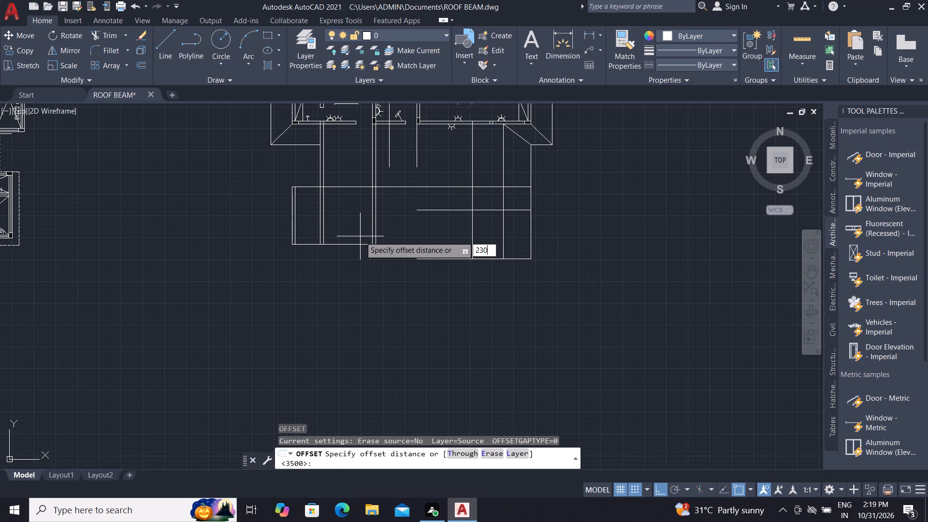
key("space")
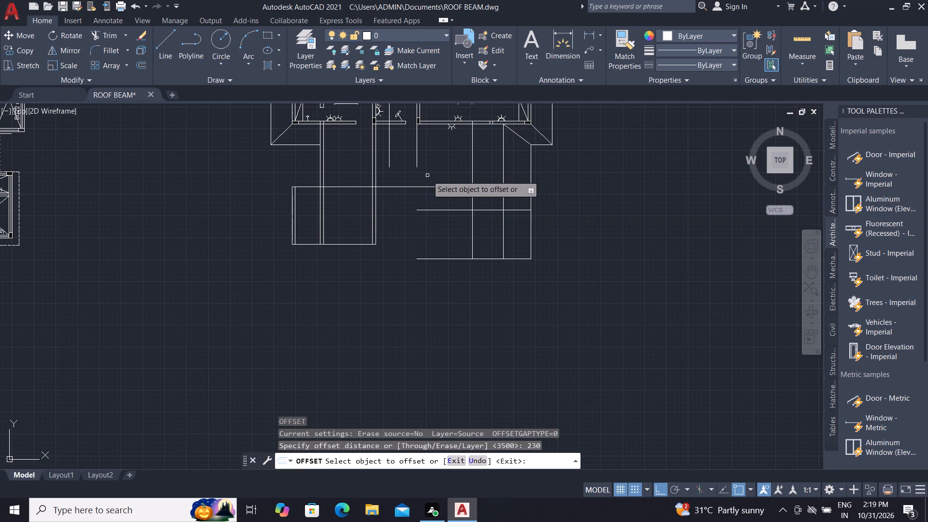
left_click(425, 188)
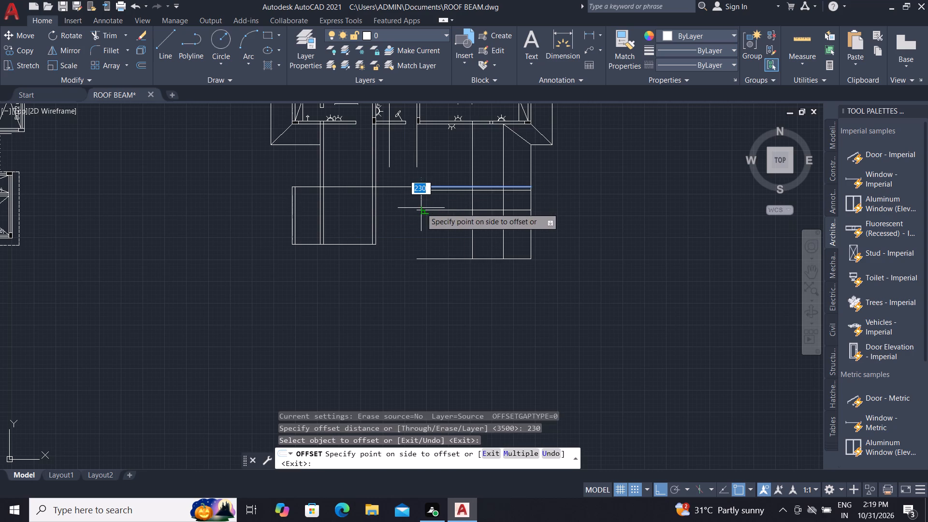
left_click(421, 208)
left_click(387, 186)
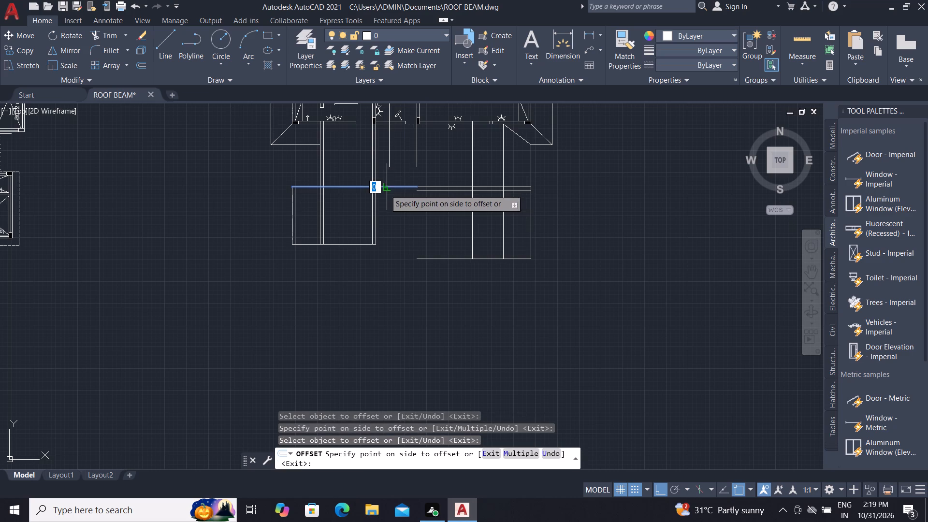
left_click(393, 198)
key("Escape")
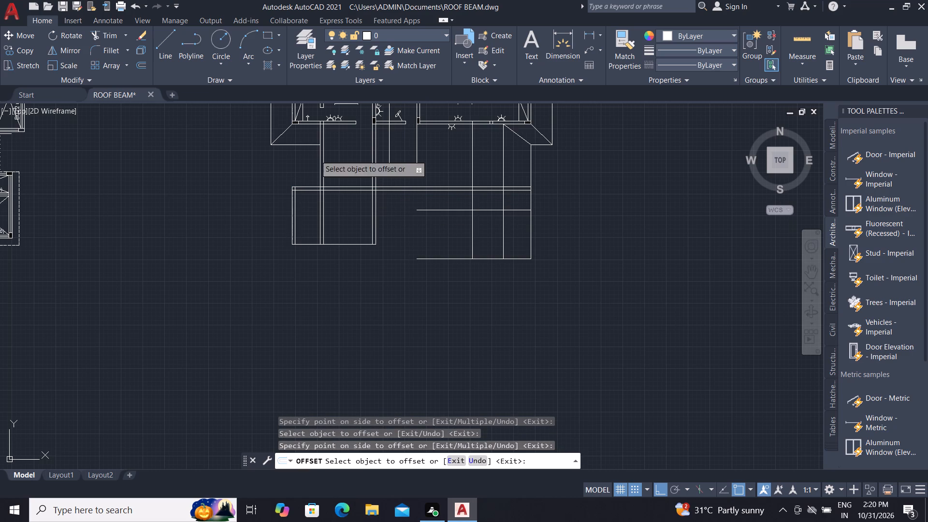
key("Escape")
key("Escape")
key("Escape")
Trim the crossing inner line ends at the southern rectangle's northwest corner into a clean inner corner.
key("r")
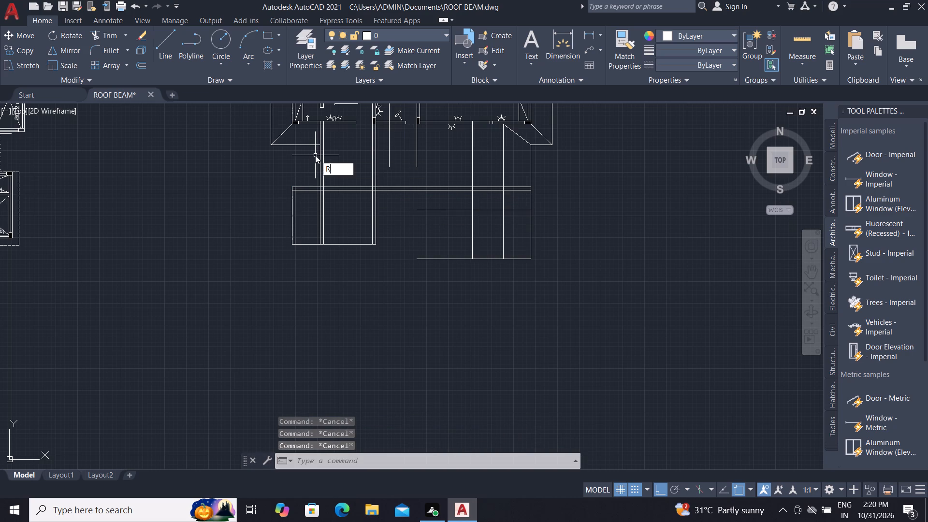
key("Escape")
key("Escape")
key("Escape")
type("TR")
key("space")
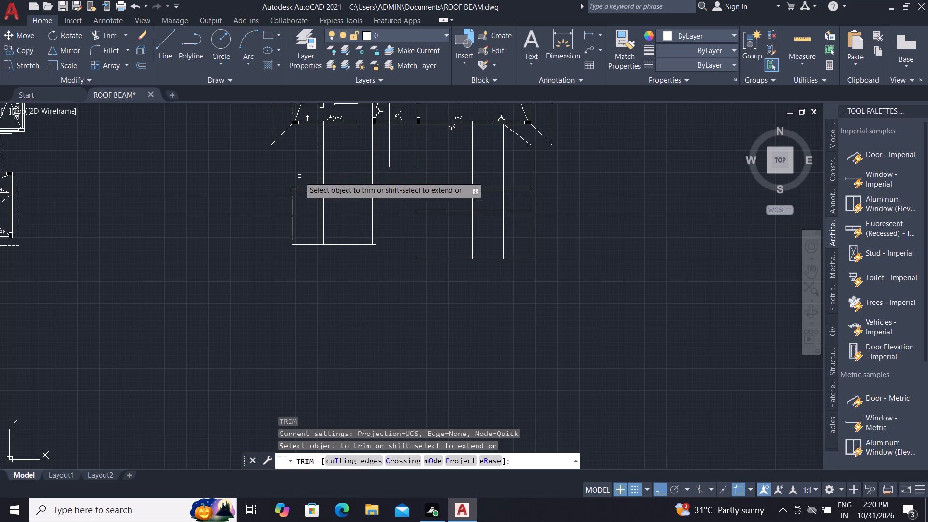
scroll(298, 177, "up", 2)
scroll(288, 221, "up", 3)
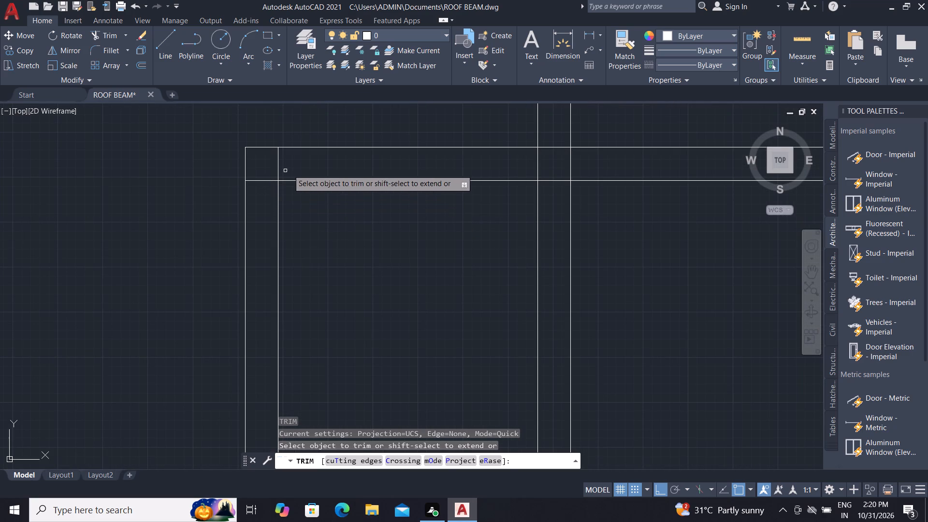
left_click(295, 166)
left_click(263, 190)
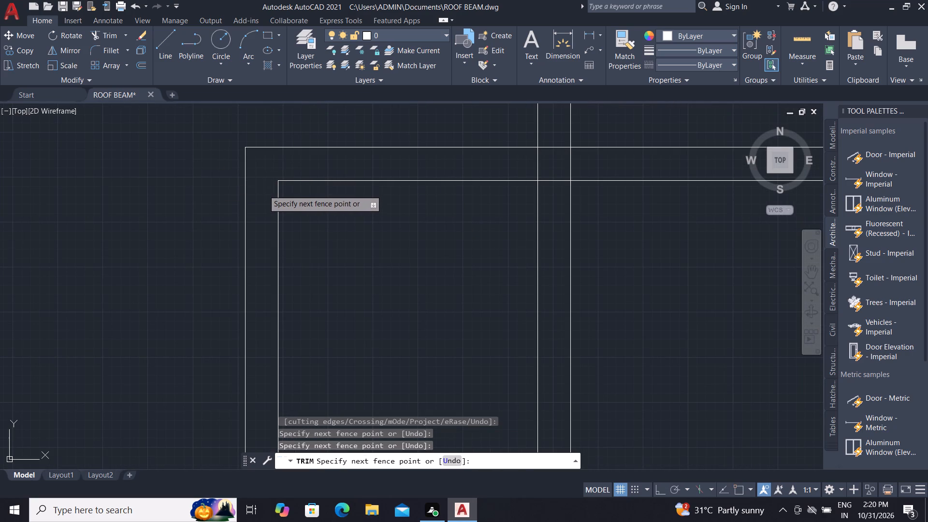
scroll(361, 235, "down", 2)
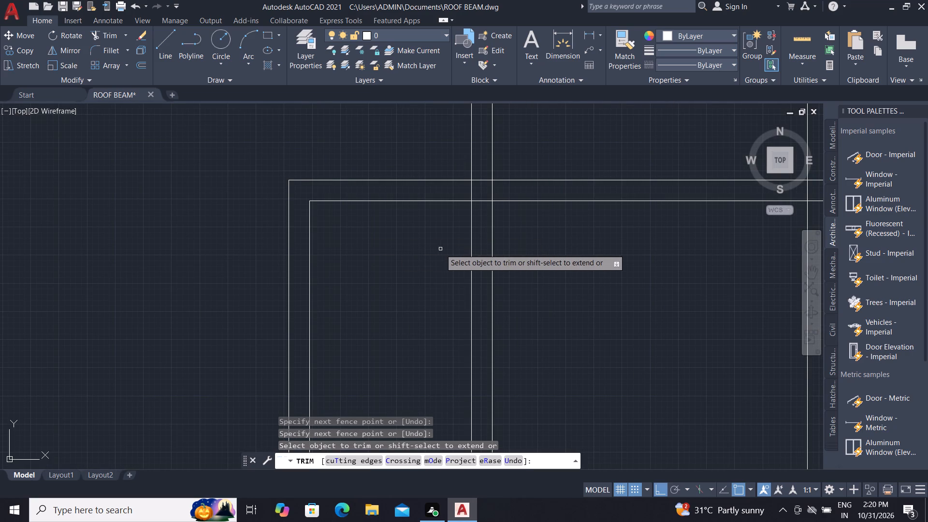
scroll(411, 276, "down", 3)
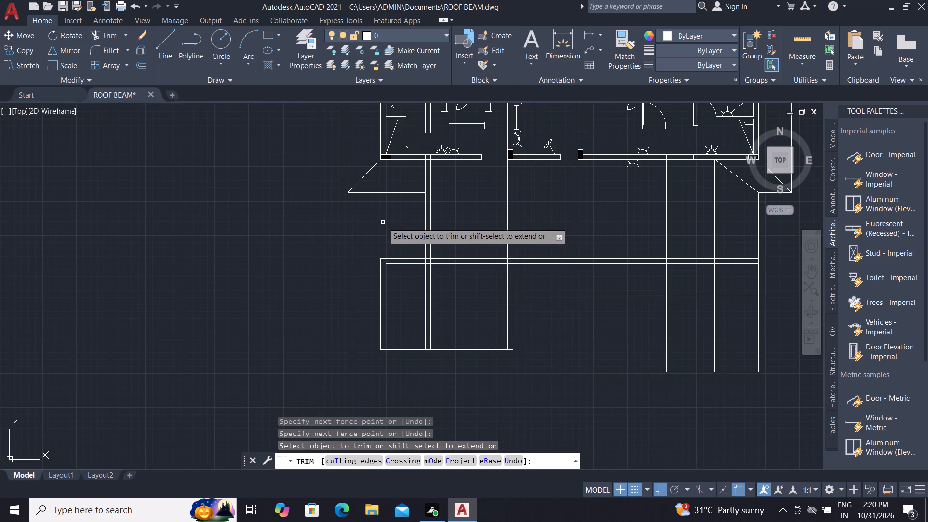
middle_click_drag(380, 221, 342, 217)
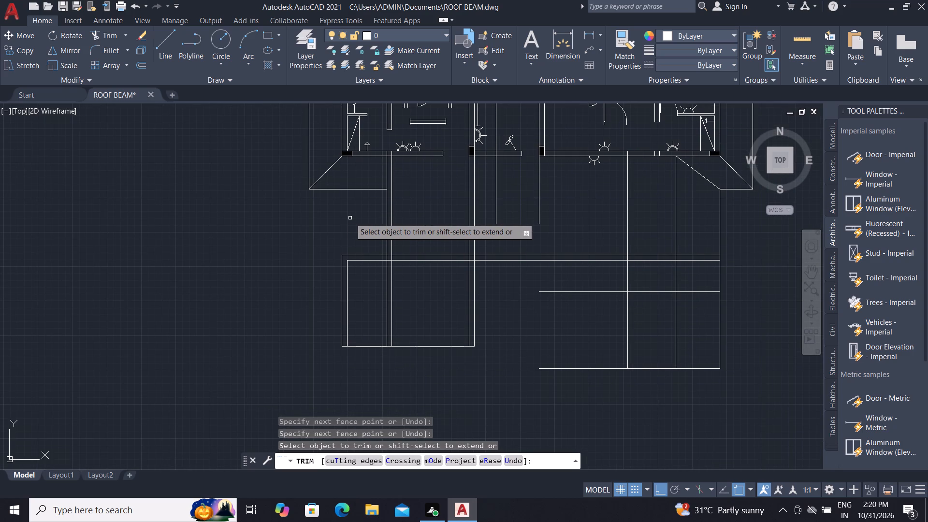
key("Escape")
key("Escape")
key("Escape")
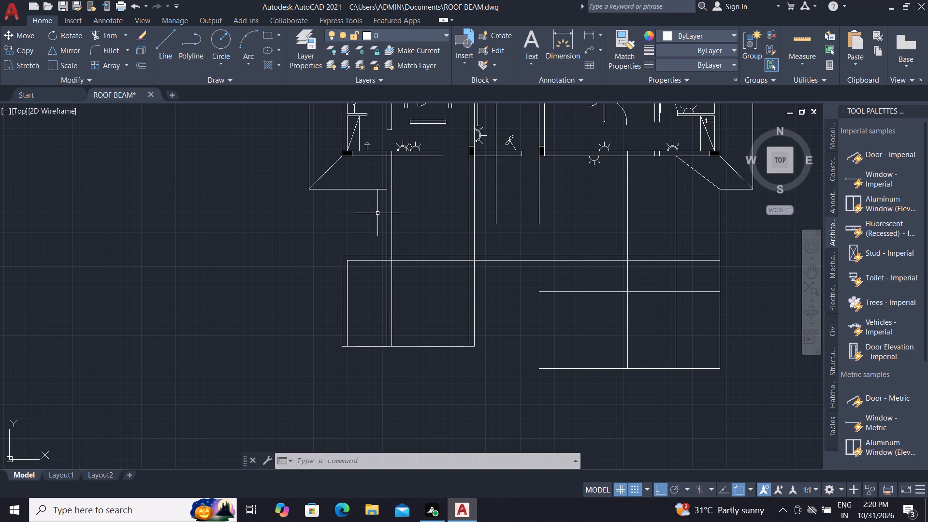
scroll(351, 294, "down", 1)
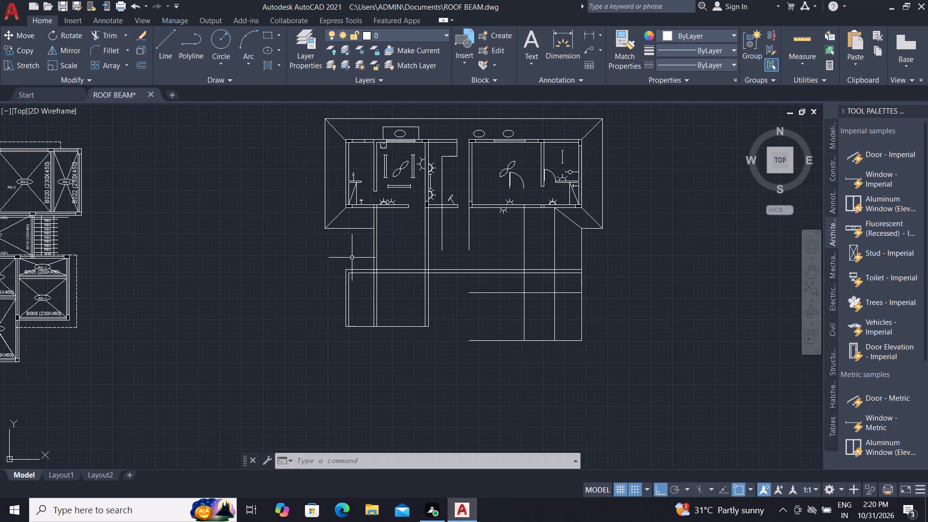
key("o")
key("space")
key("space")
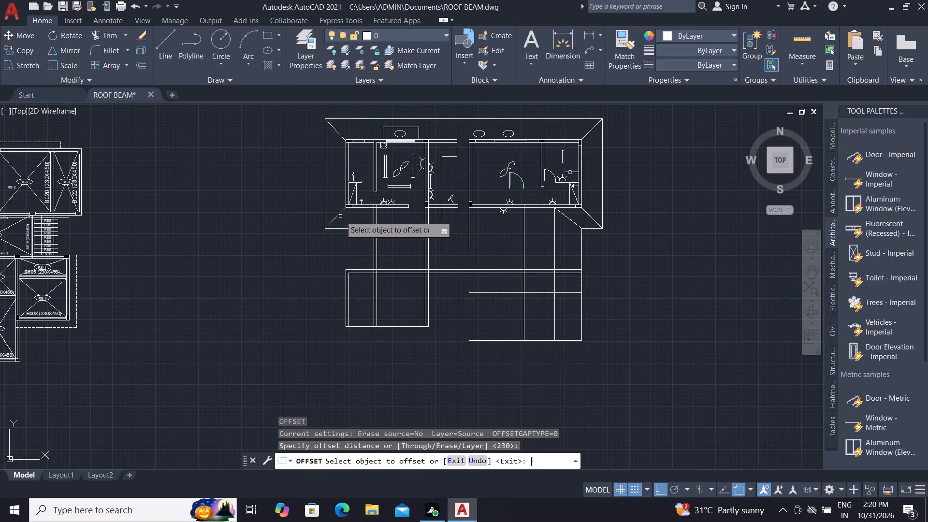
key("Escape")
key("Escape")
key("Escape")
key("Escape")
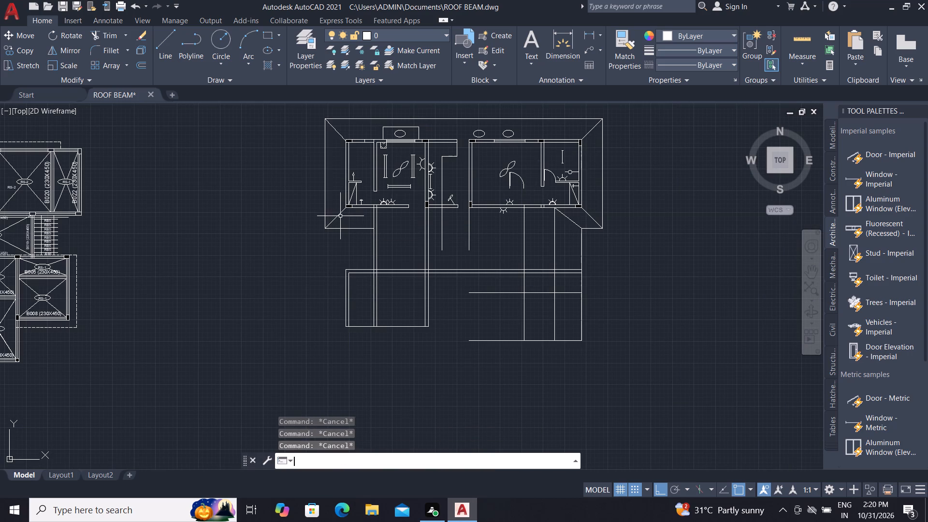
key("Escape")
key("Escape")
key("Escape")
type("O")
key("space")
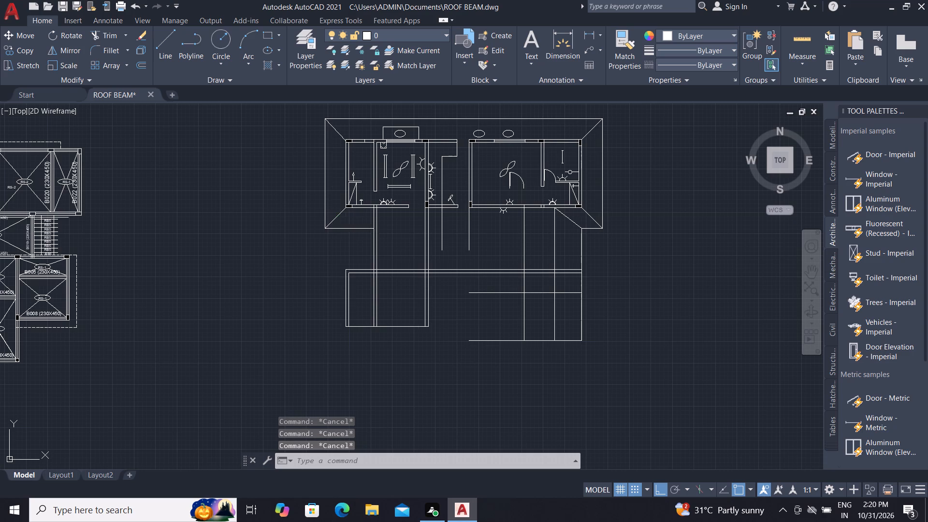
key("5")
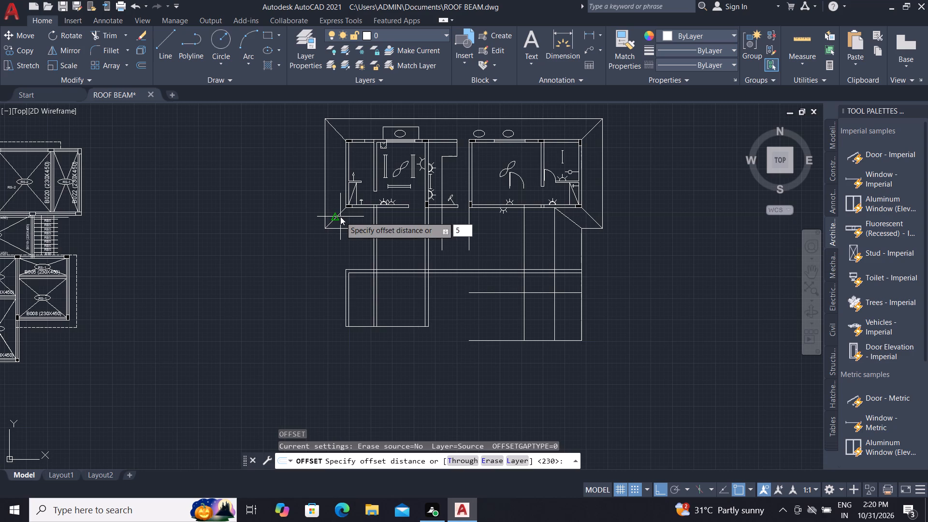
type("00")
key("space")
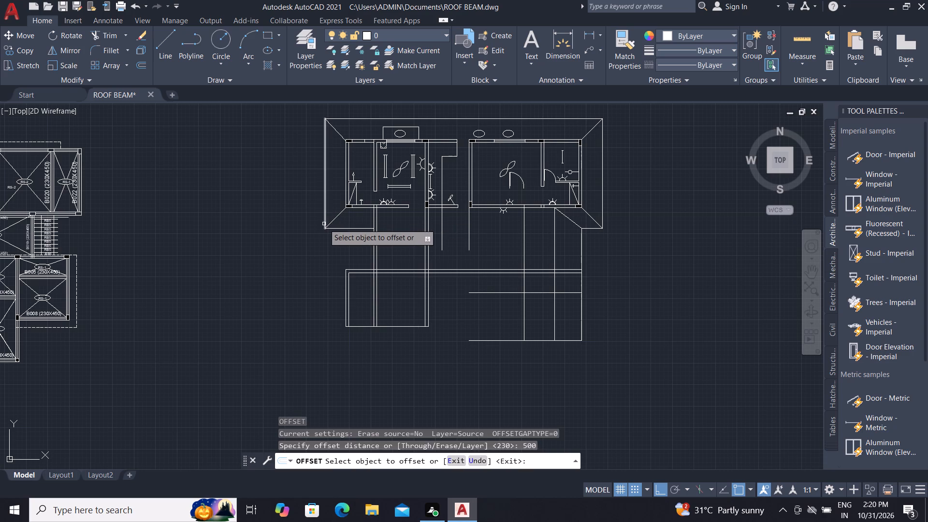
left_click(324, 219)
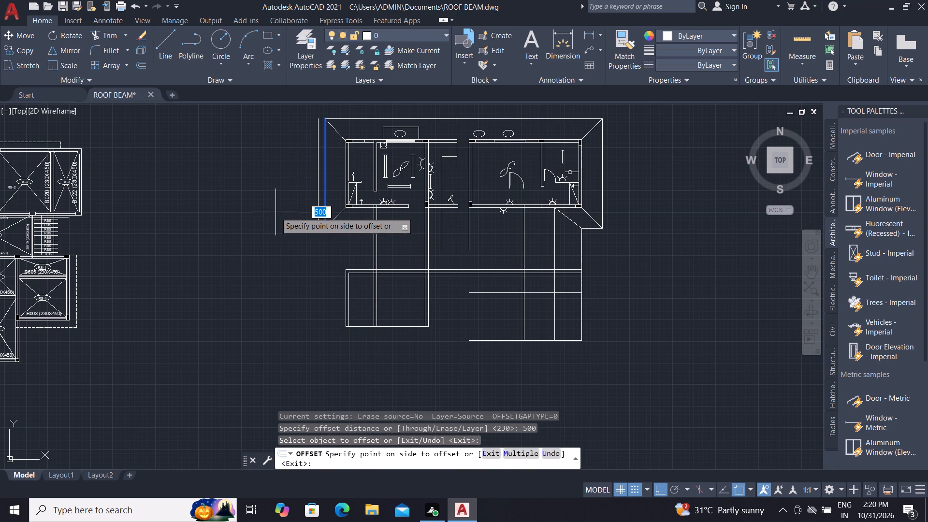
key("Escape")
Offset the roof outline's west edge 1500 outward to the west.
type("O")
key("space")
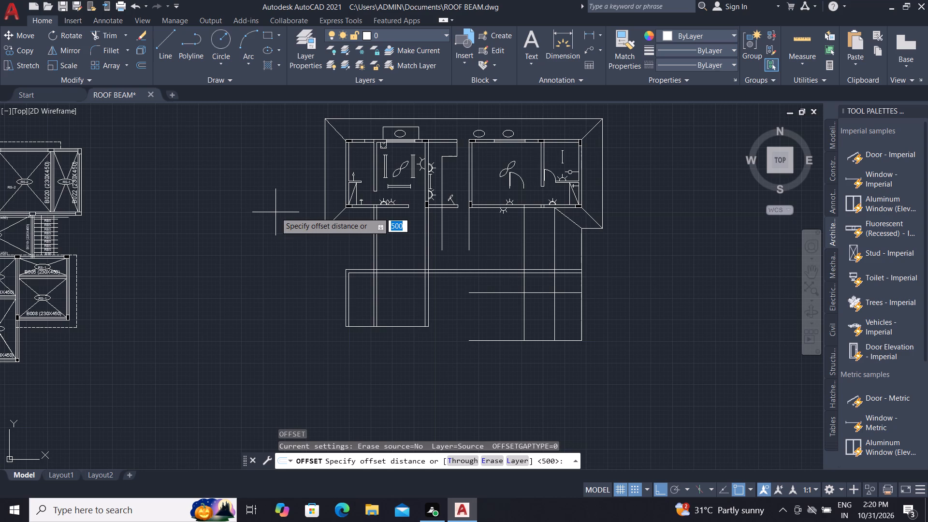
key("1")
key("5")
type("00")
key("space")
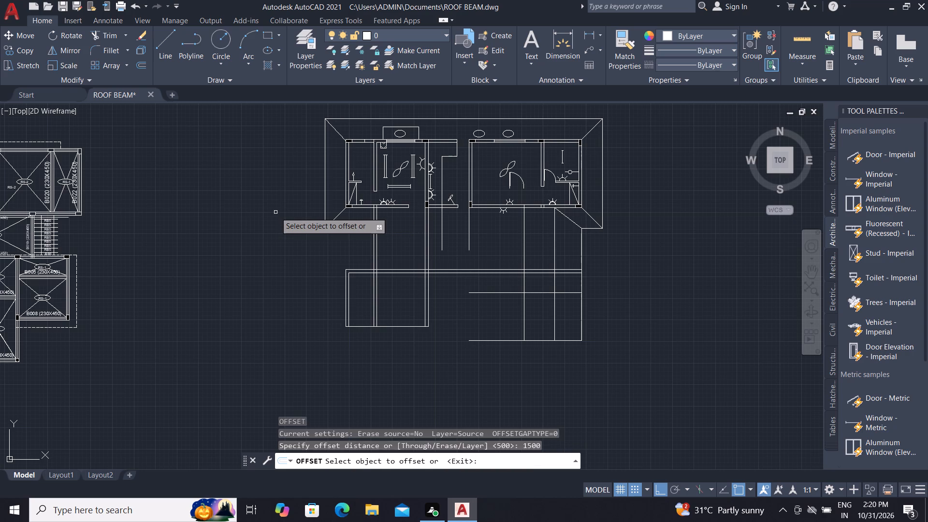
left_click(323, 198)
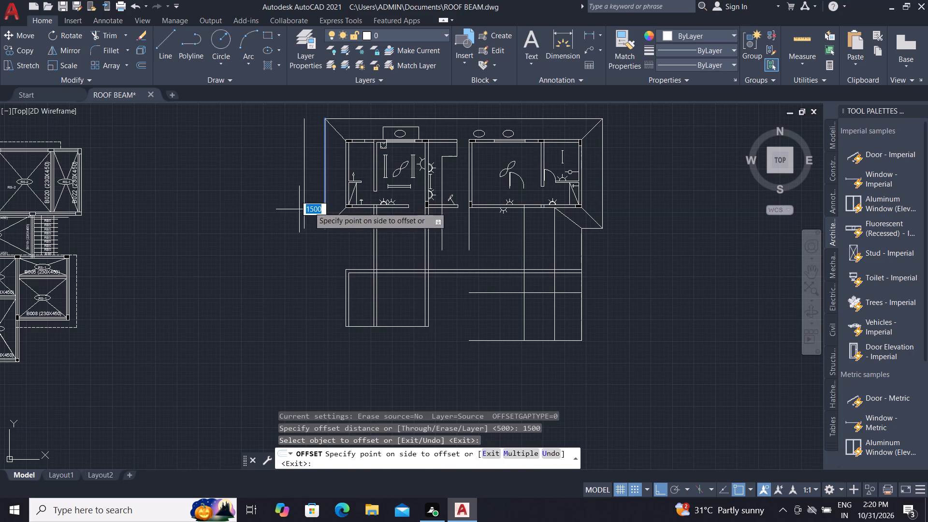
left_click(240, 208)
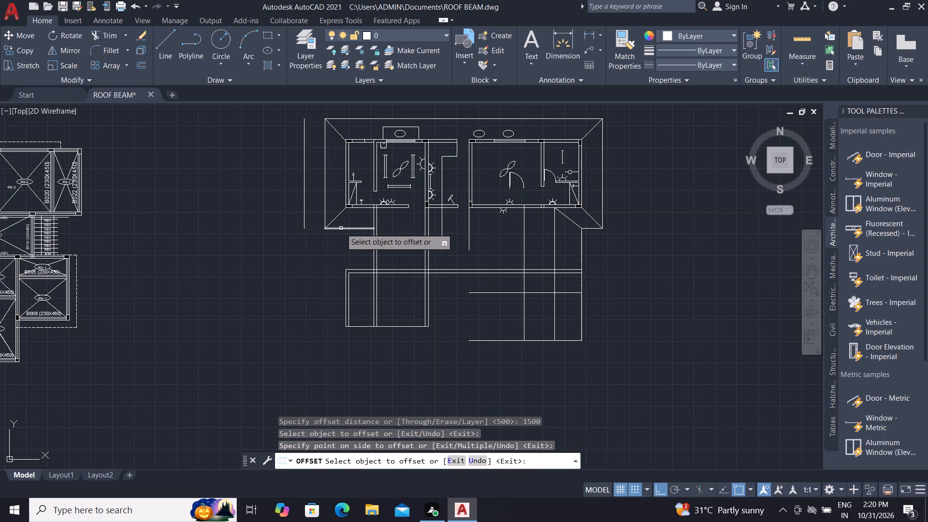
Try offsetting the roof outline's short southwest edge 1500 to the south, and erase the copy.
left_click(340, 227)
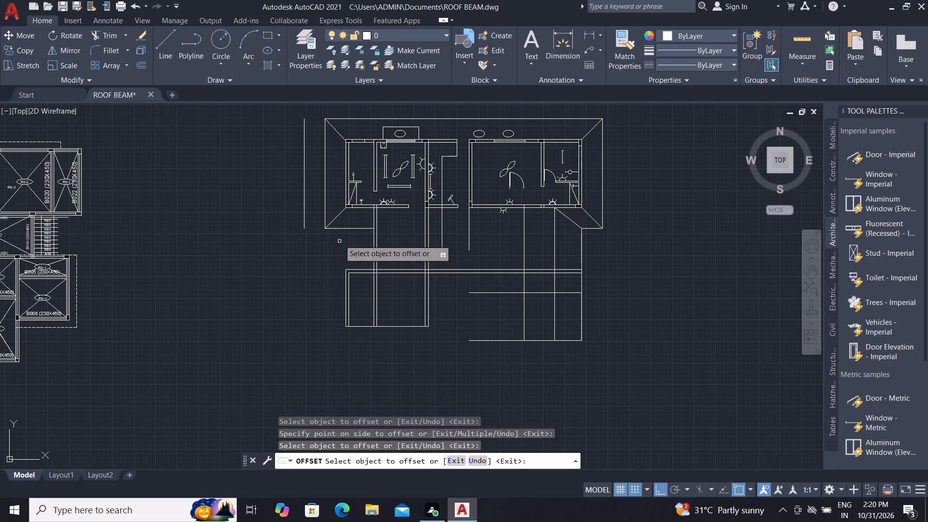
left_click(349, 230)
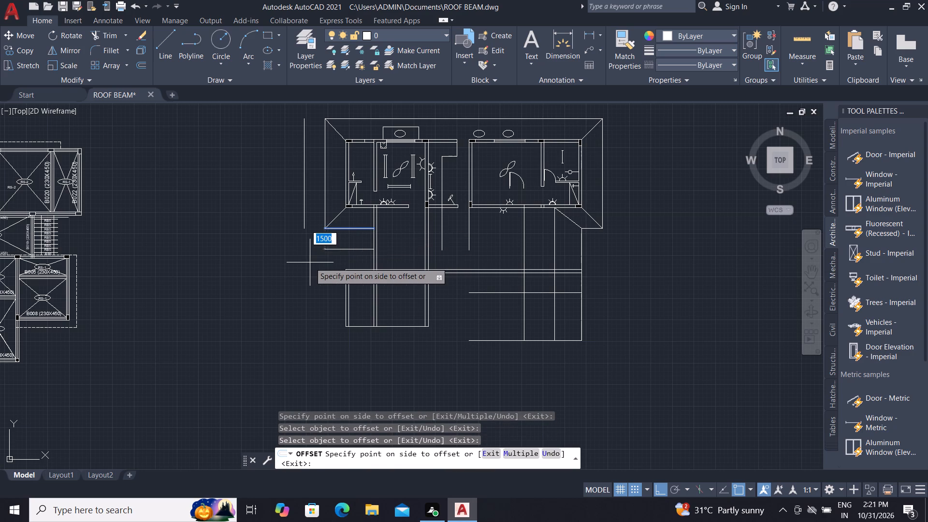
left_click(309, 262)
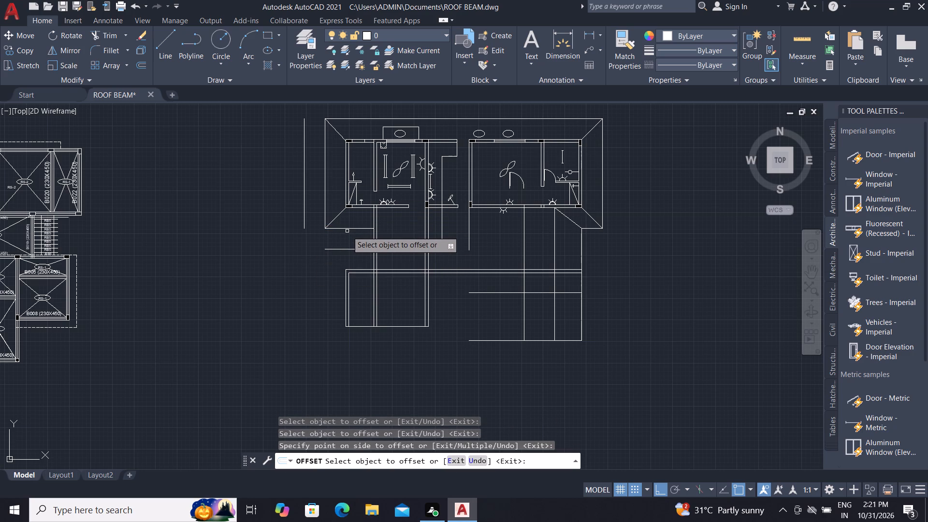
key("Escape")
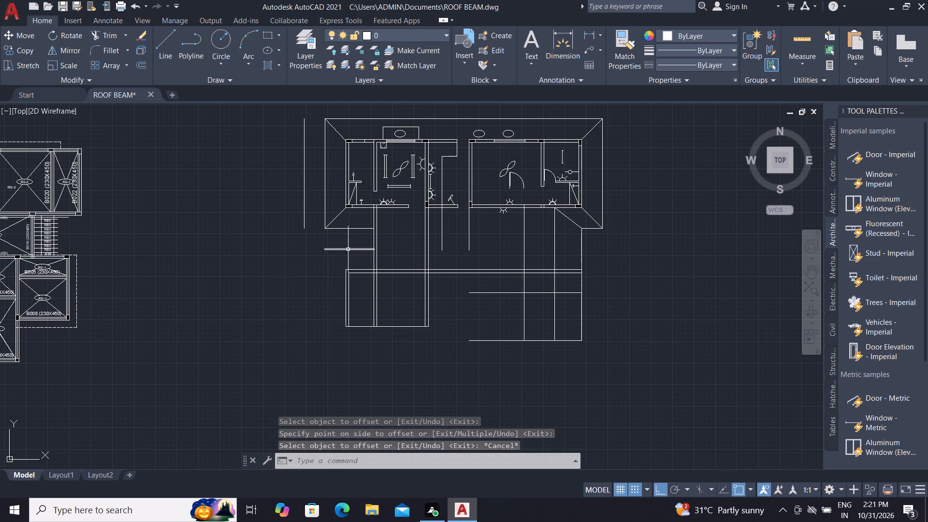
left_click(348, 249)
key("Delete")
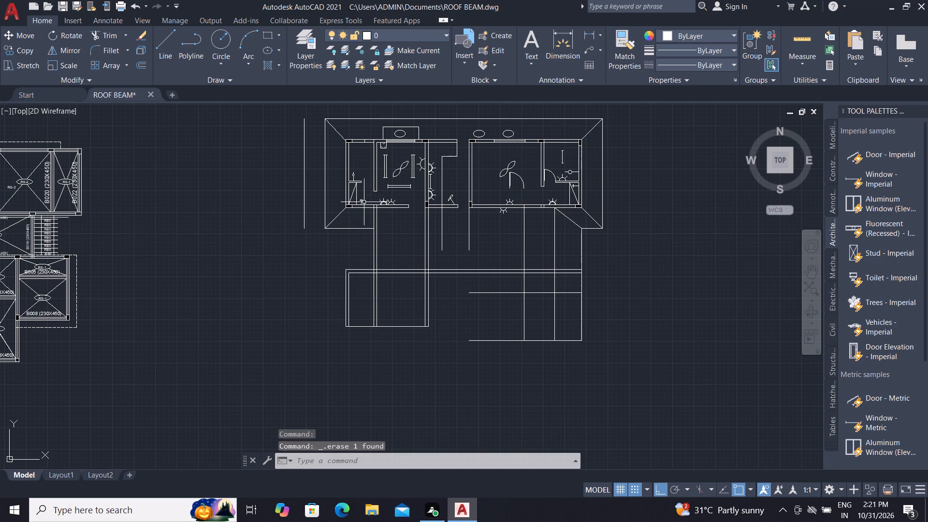
Offset the roof outline's long north edge 1500 outward to the north.
scroll(358, 215, "down", 1)
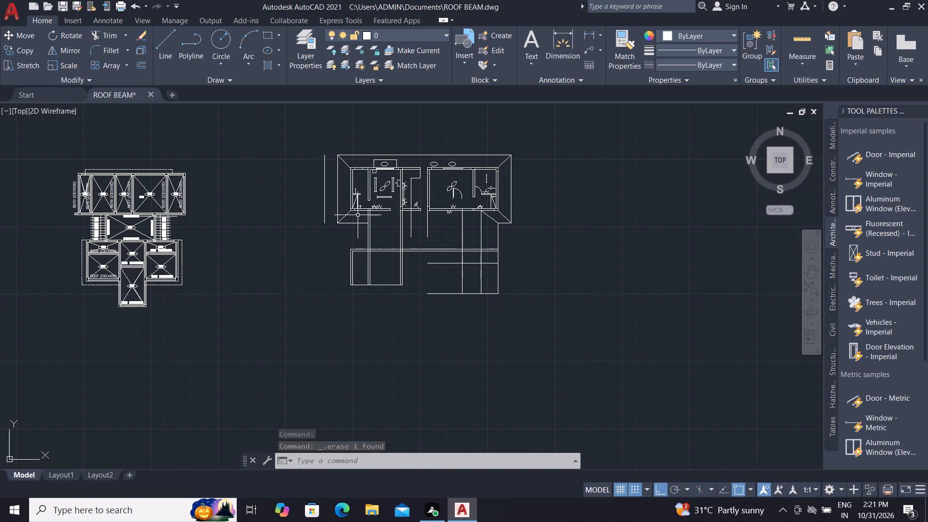
type("O")
key("space")
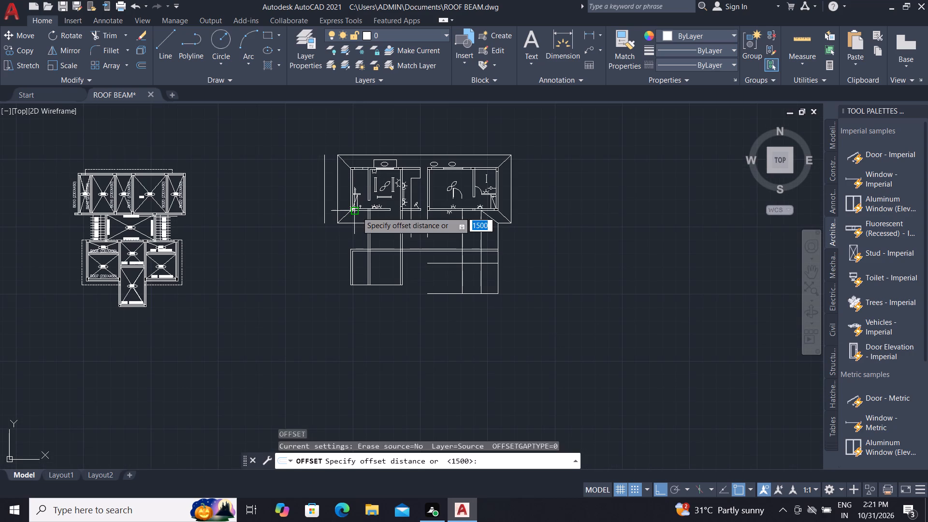
key("space")
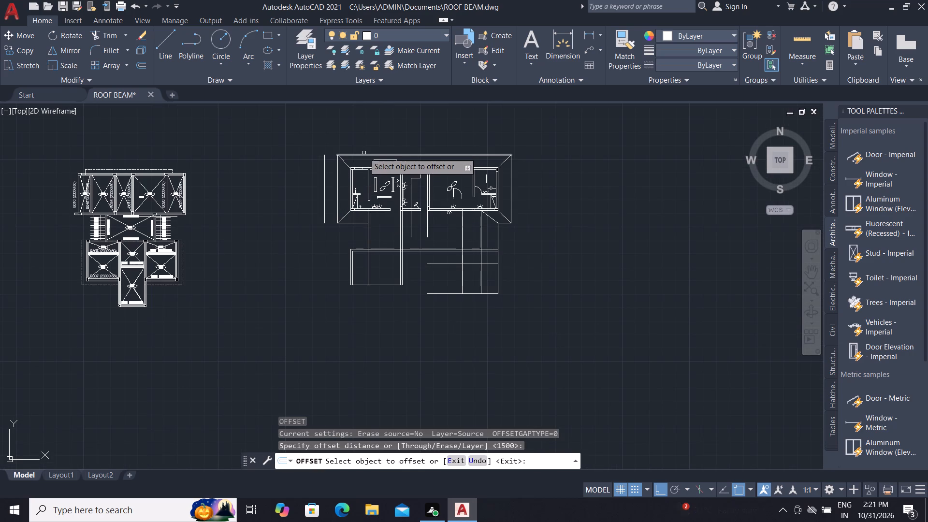
left_click(364, 153)
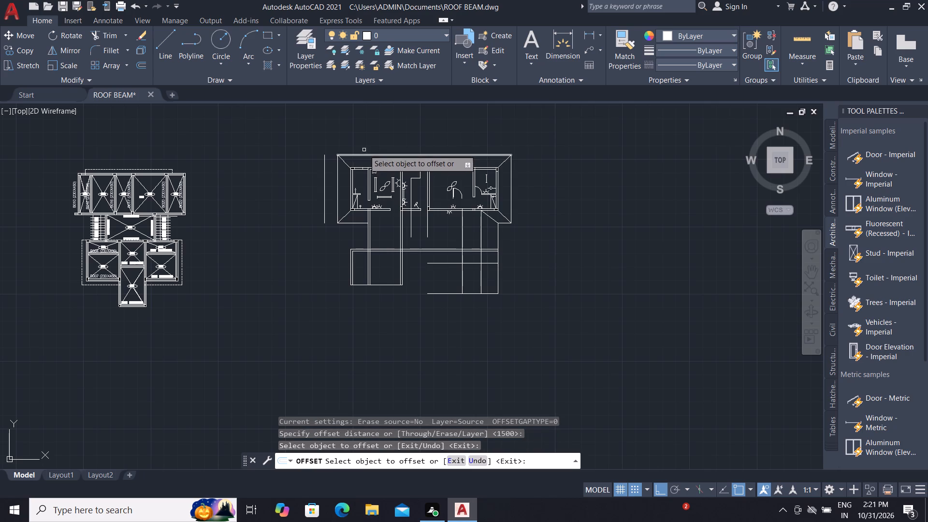
left_click(365, 155)
left_click(363, 119)
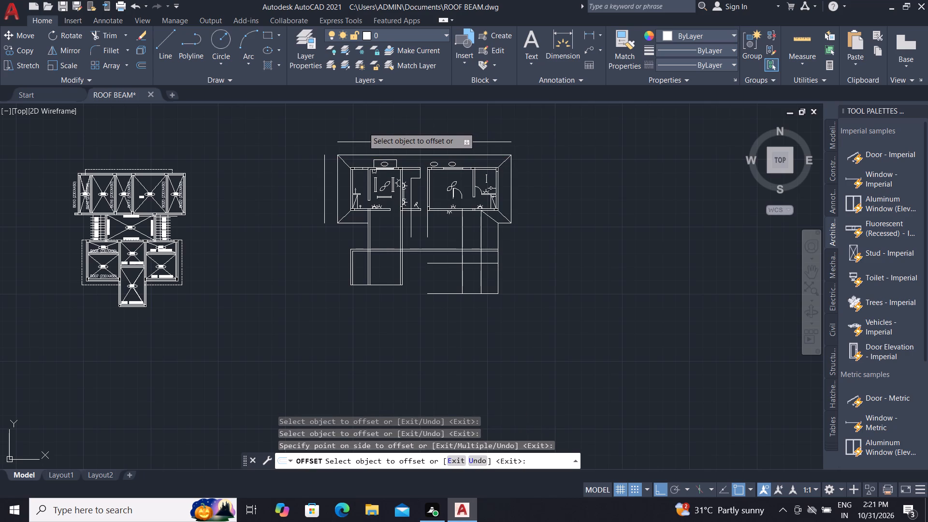
key("Escape")
key("Escape")
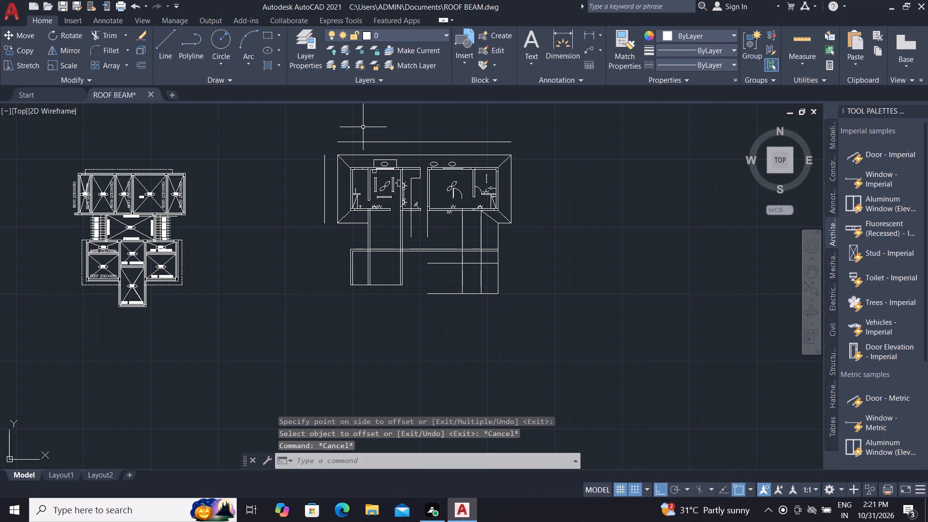
key("r")
key("Escape")
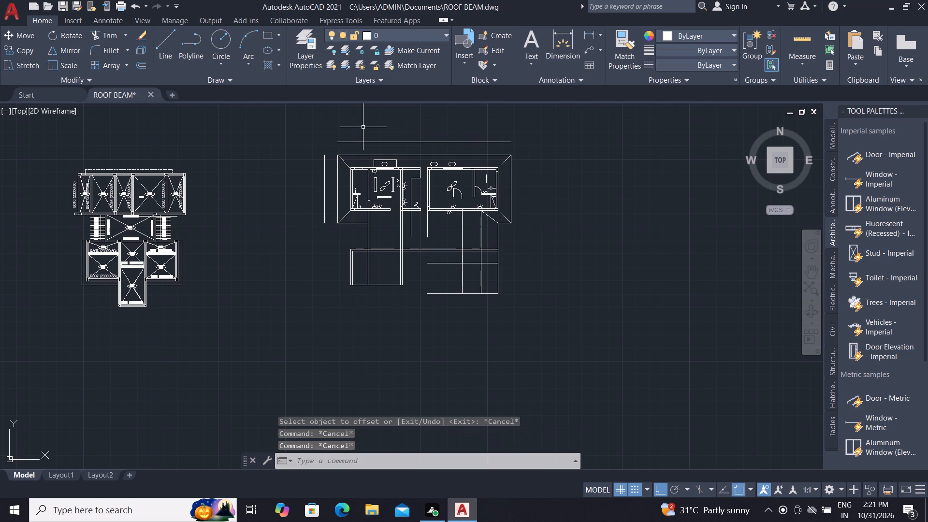
Fillet the new outer west line into sharp corners with the short southwest edge and the new outer north line.
type("F")
key("space")
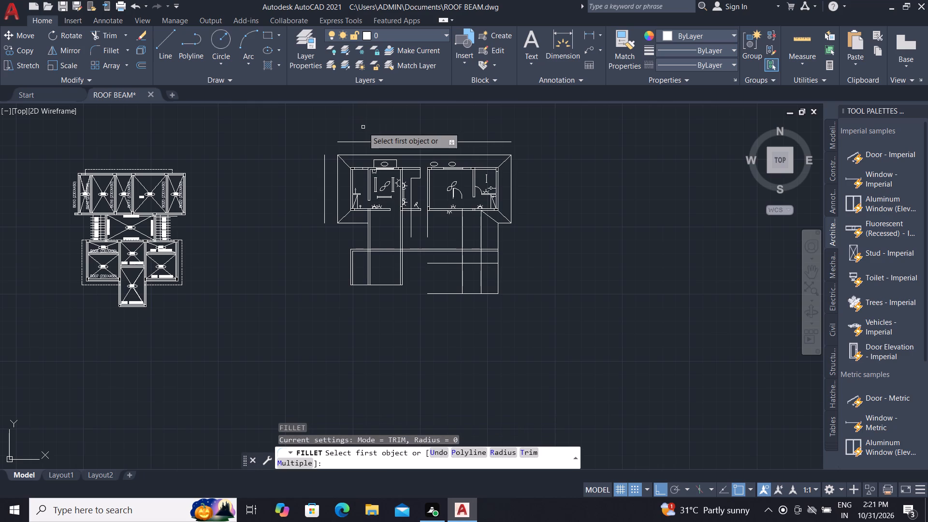
left_click(324, 211)
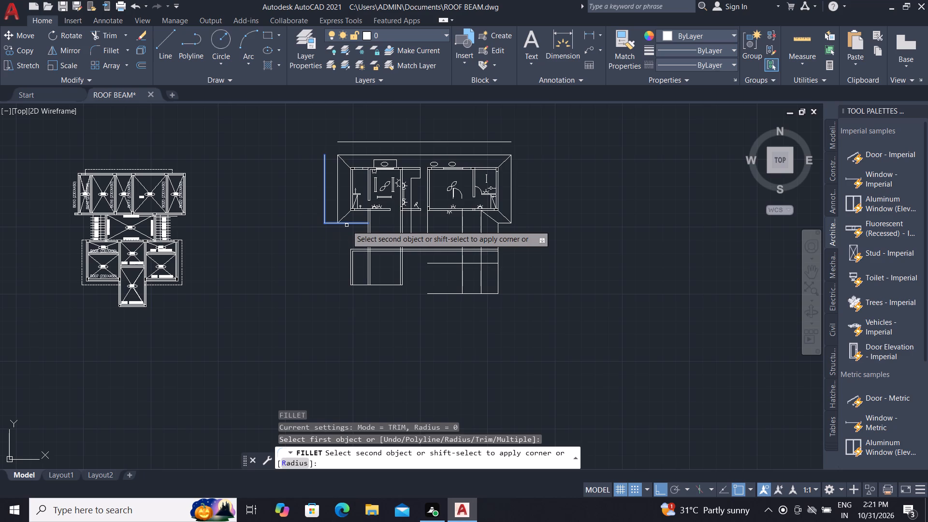
left_click(347, 225)
key("space")
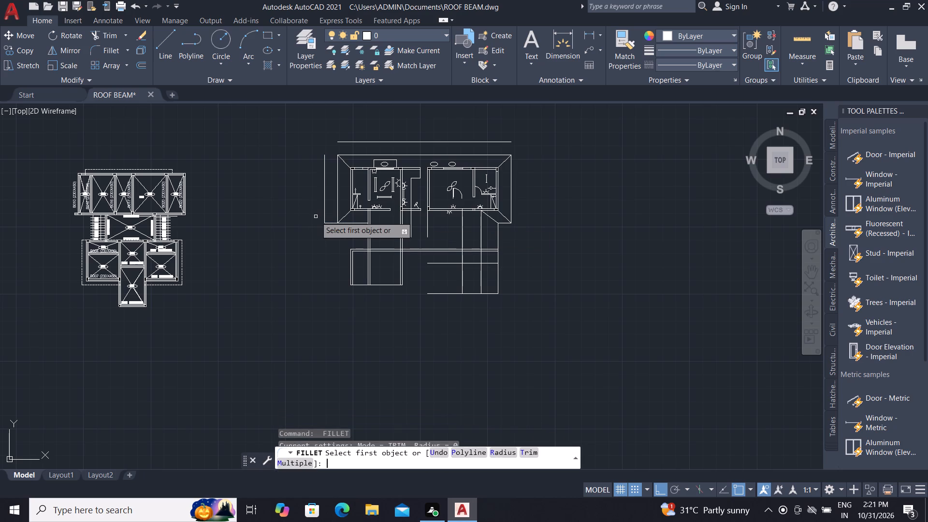
left_click(324, 184)
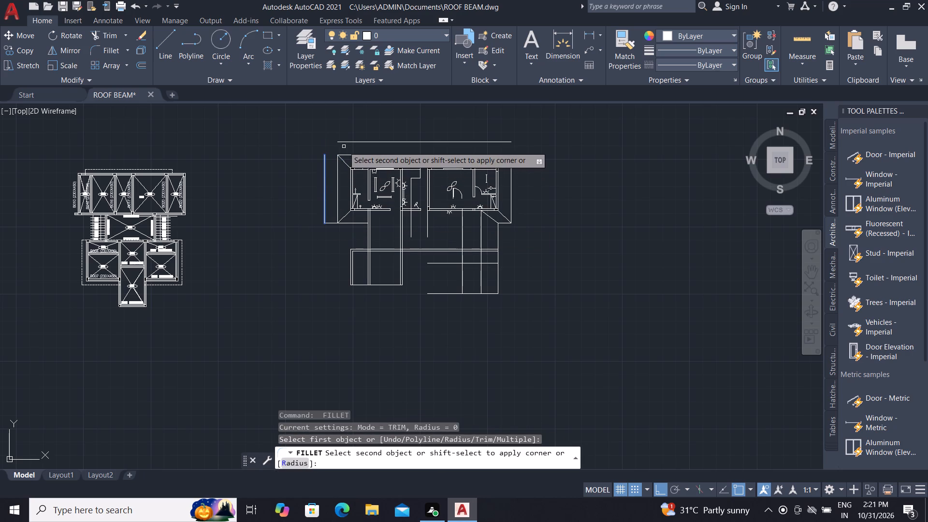
left_click(346, 141)
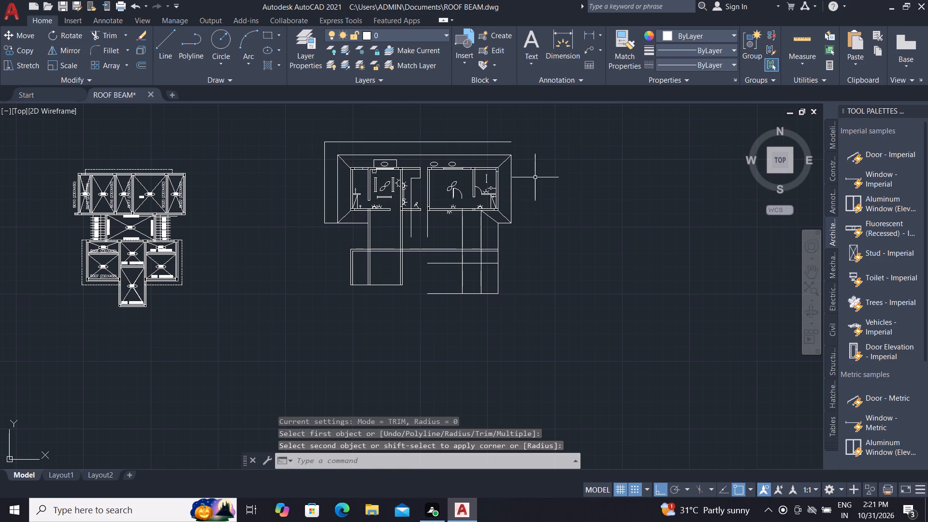
Extend both lines of the eastern block's east wall north to the roof outline's north edge.
key("e")
key("x")
key("space")
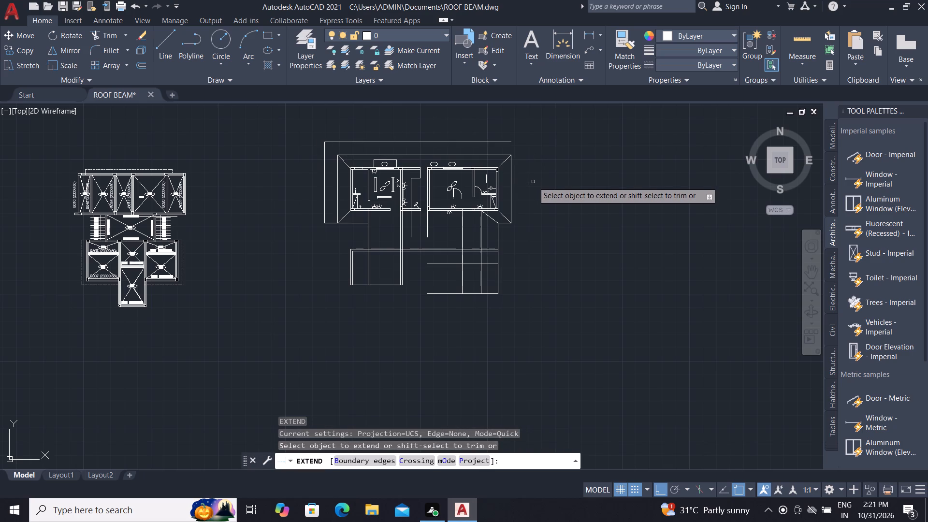
scroll(492, 178, "up", 1)
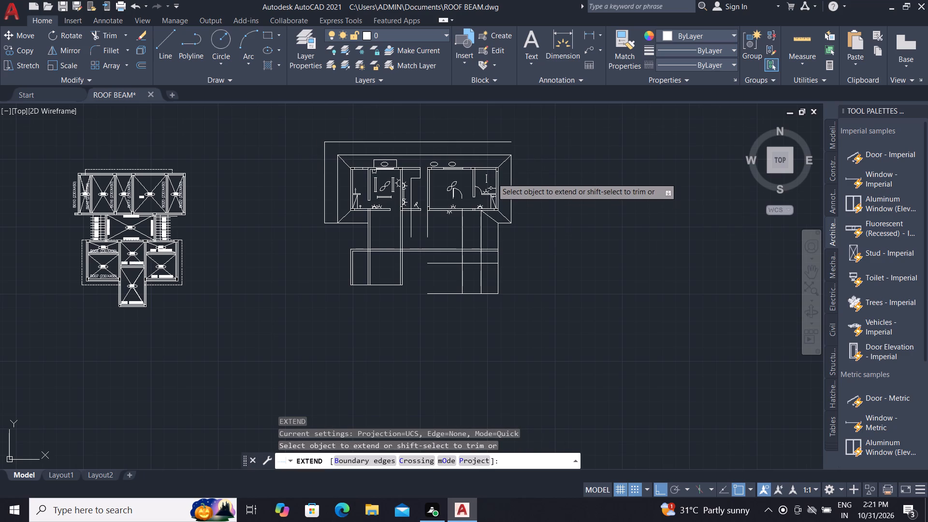
scroll(492, 176, "up", 1)
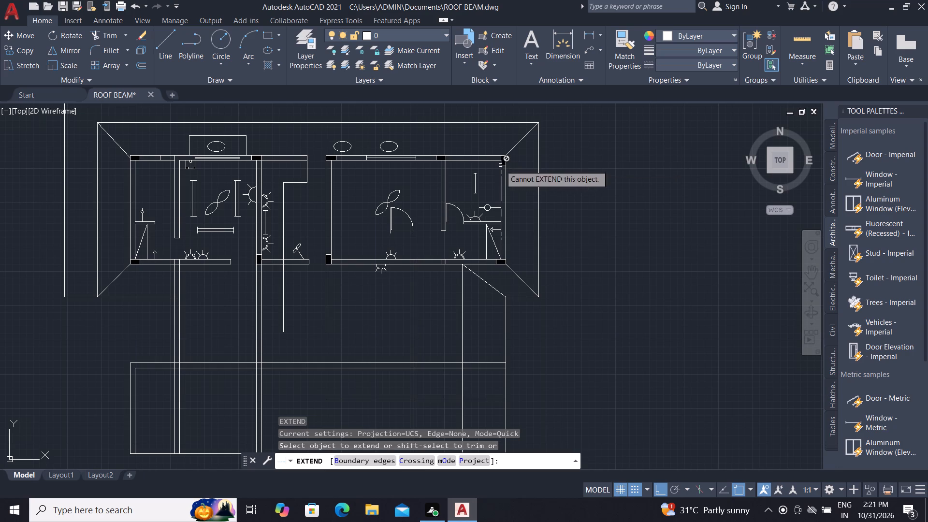
left_click(501, 172)
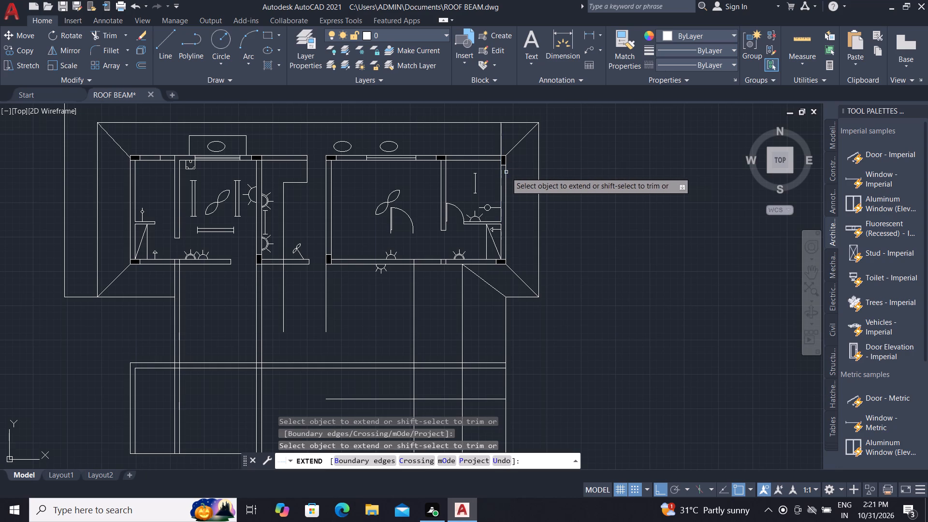
left_click(507, 172)
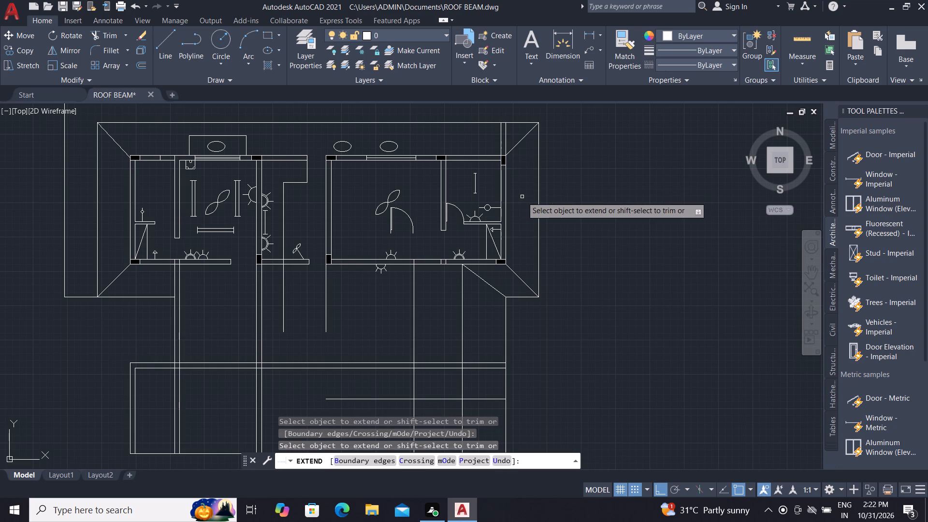
Draw lines from the east wall's junction with the roof's north edge to the outer north line's east end, and south to the roof's northeast corner.
middle_click_drag(522, 197, 532, 327)
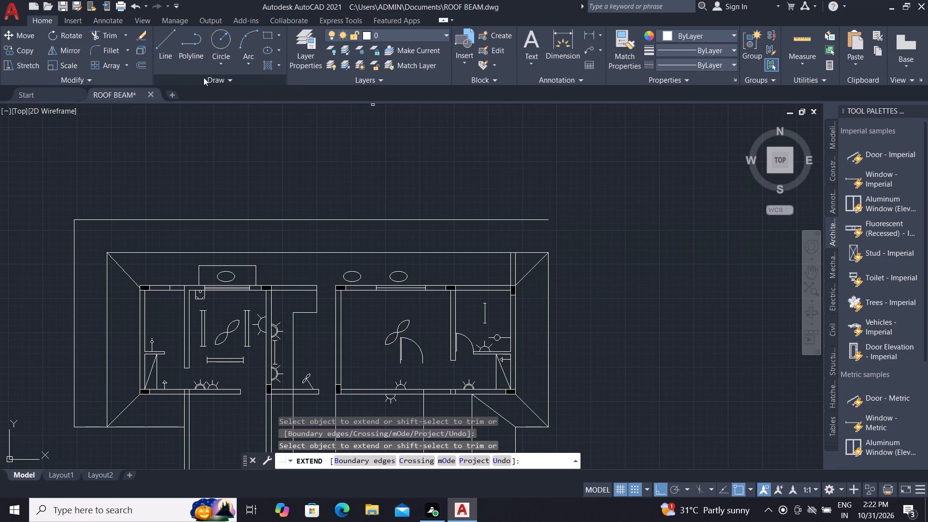
left_click(164, 35)
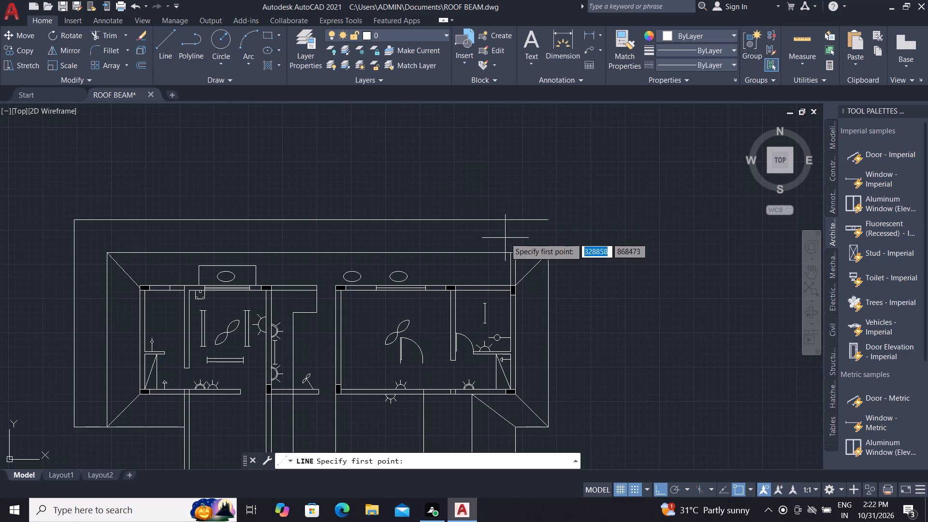
left_click(516, 252)
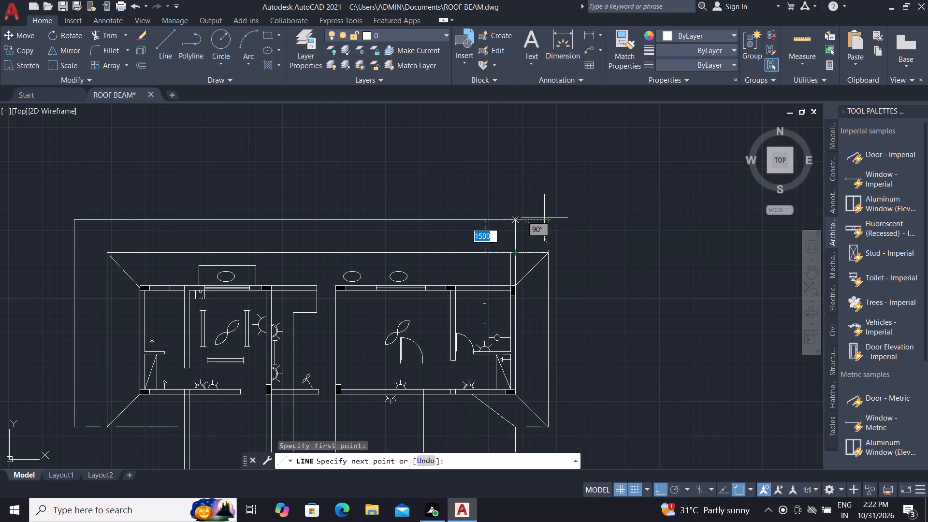
left_click(546, 217)
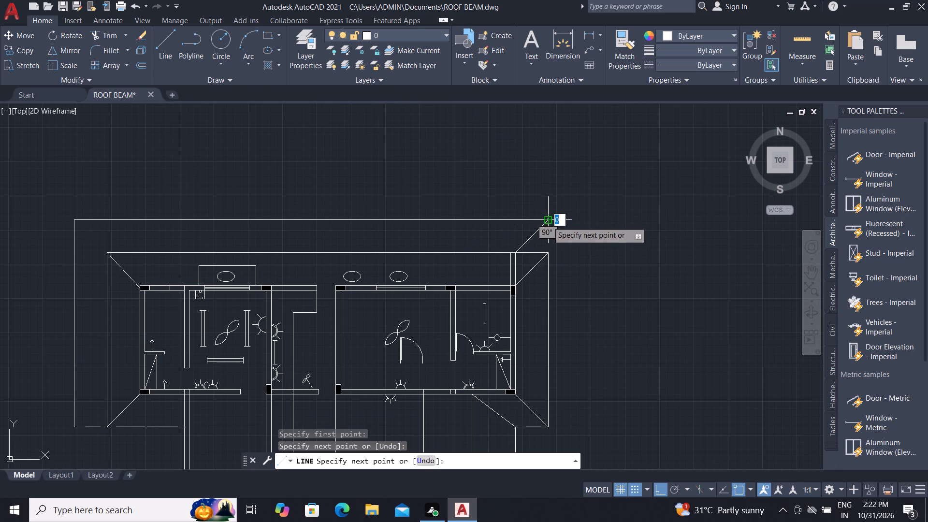
left_click(551, 249)
key("Escape")
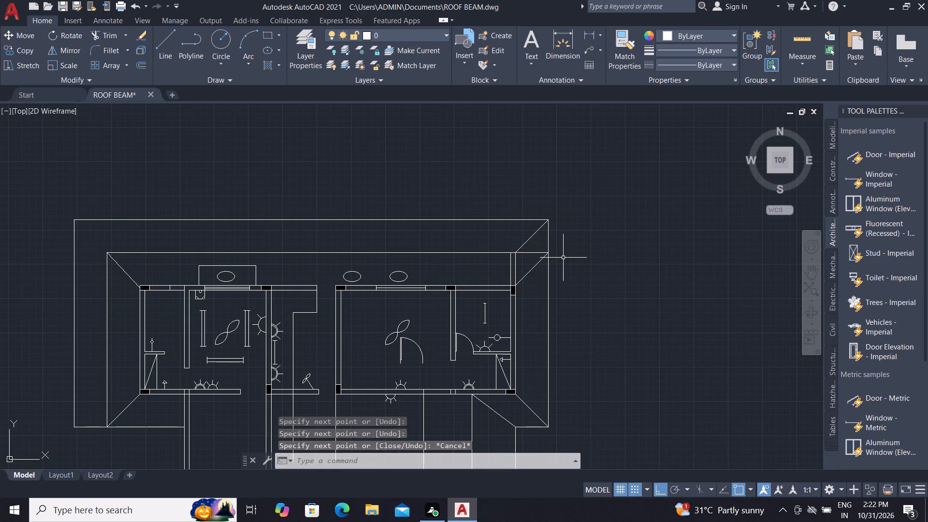
Trim away the roof's north edge east of the east wall and the old northeast hip diagonal.
type("TR")
key("space")
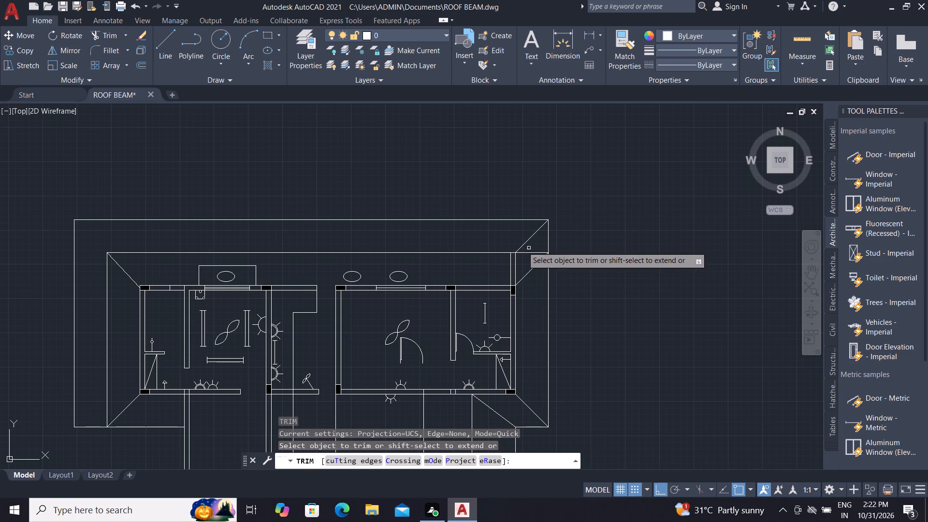
left_click(538, 255)
left_click(538, 249)
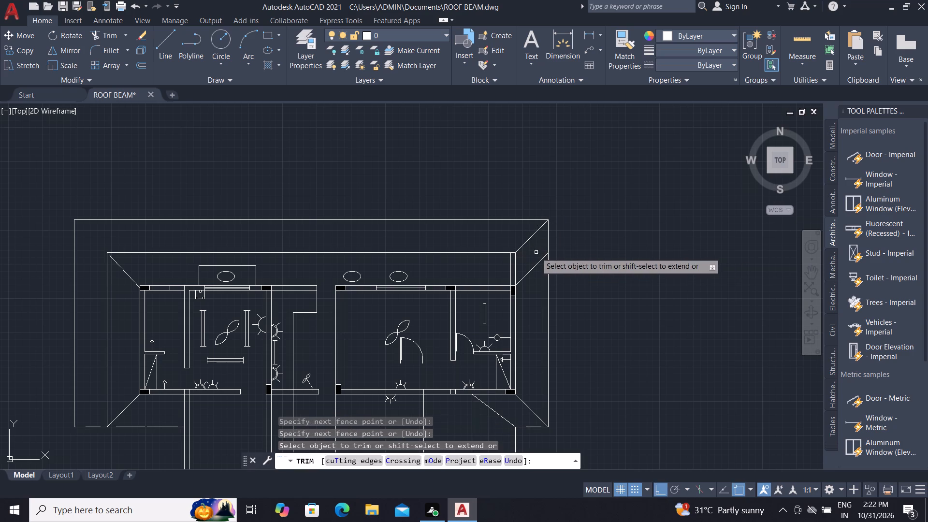
left_click(536, 252)
left_click(537, 269)
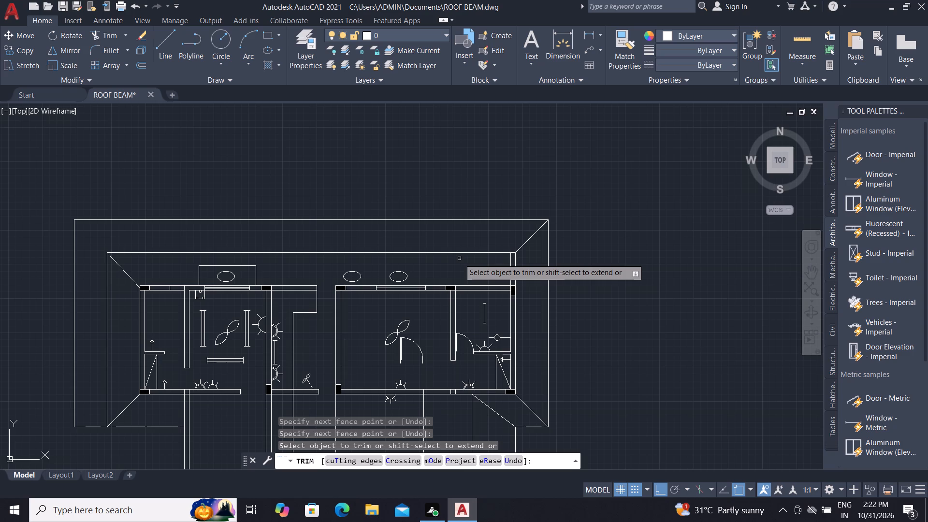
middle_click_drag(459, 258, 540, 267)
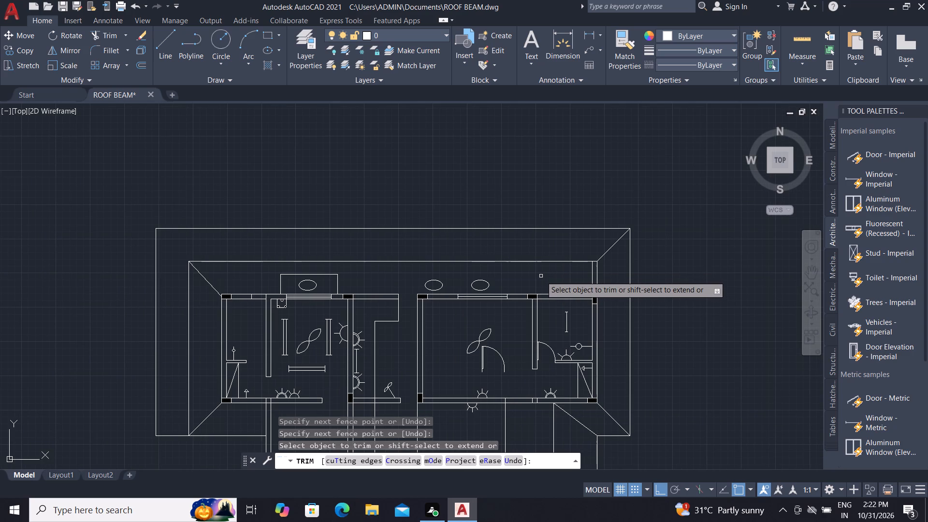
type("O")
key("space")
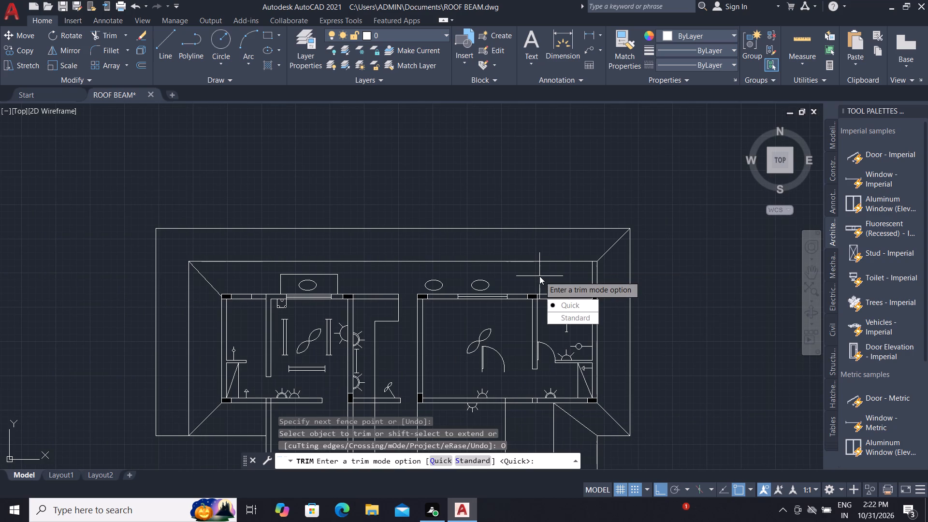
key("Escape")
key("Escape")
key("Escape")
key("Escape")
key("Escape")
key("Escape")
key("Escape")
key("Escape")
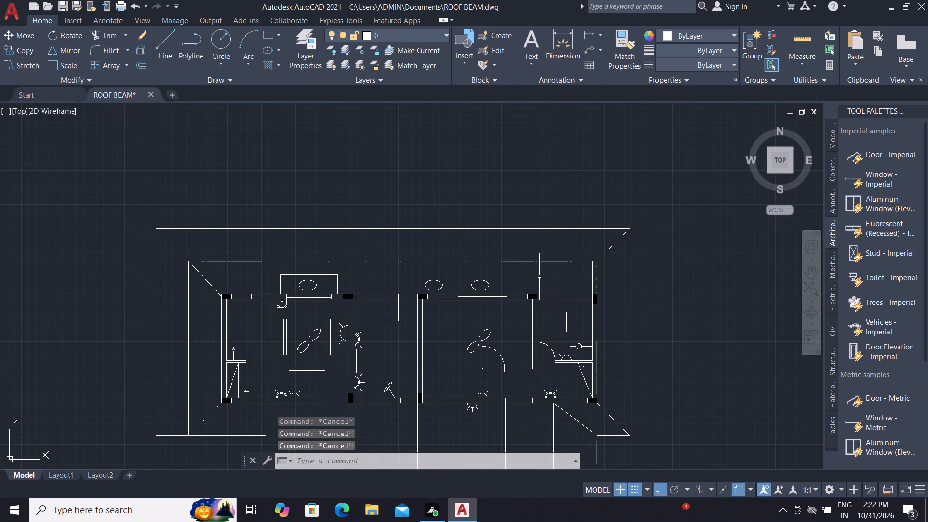
Offset the roof's inner north edge 230 outward to the north.
type("O")
key("space")
type("230")
key("space")
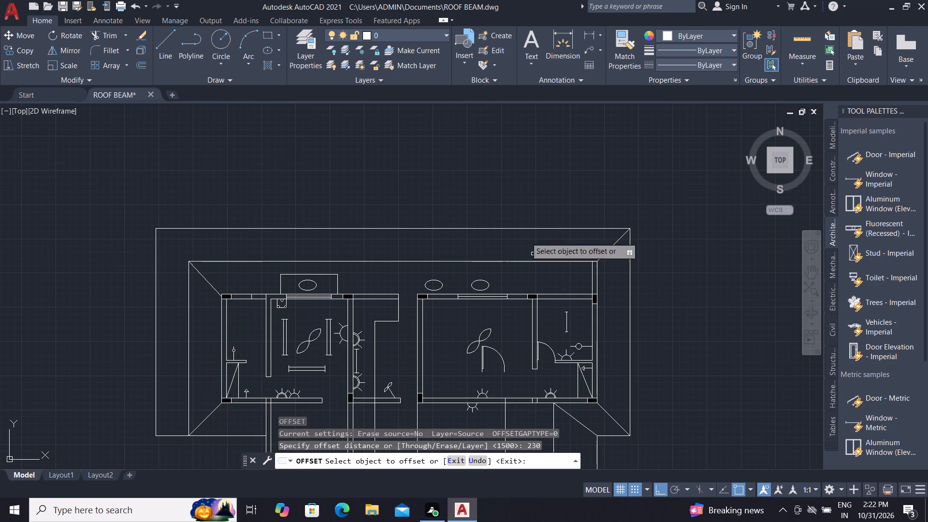
left_click(510, 260)
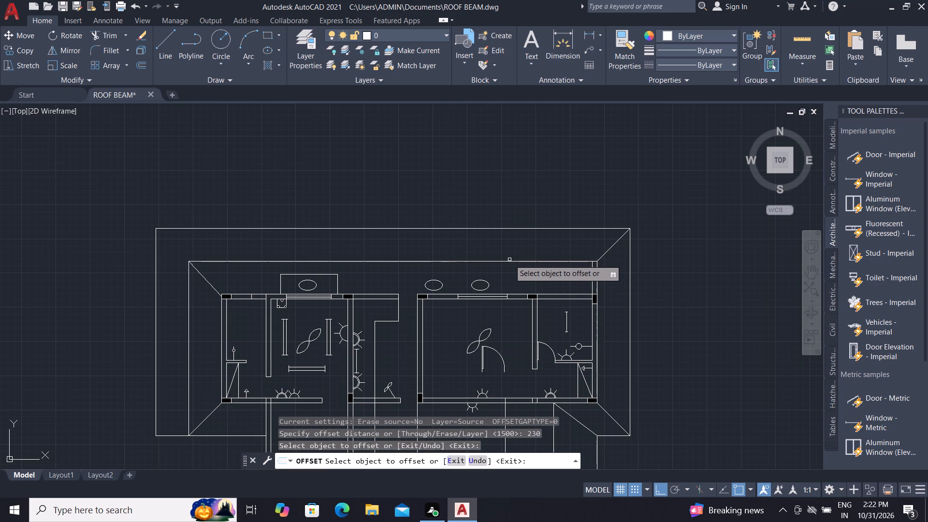
left_click(499, 261)
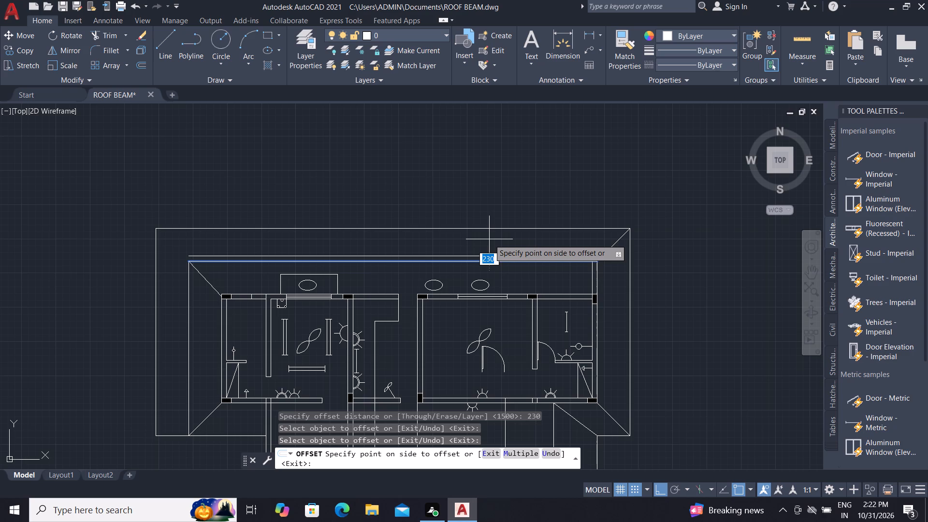
left_click(489, 239)
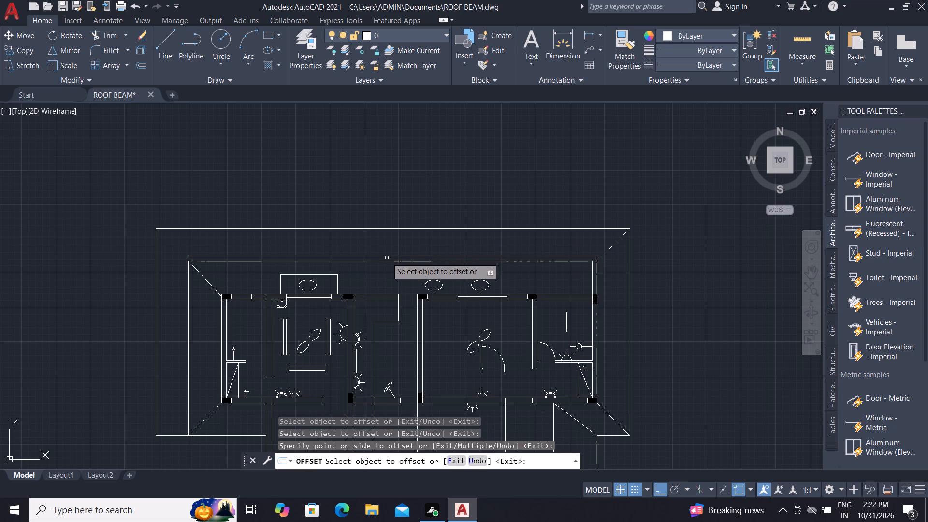
key("Escape")
Extend the roof's inner west edge and the east wall's outer line north to the new offset line.
type("EX")
key("space")
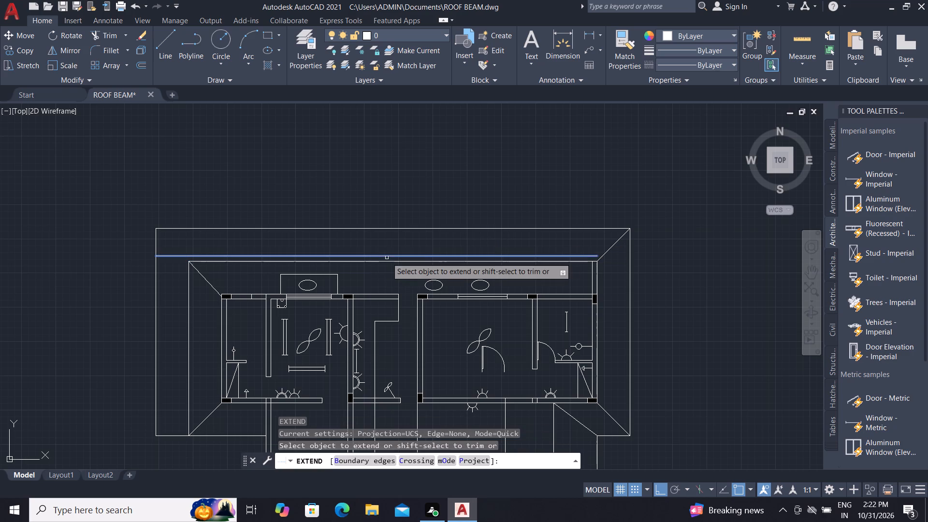
left_click(188, 286)
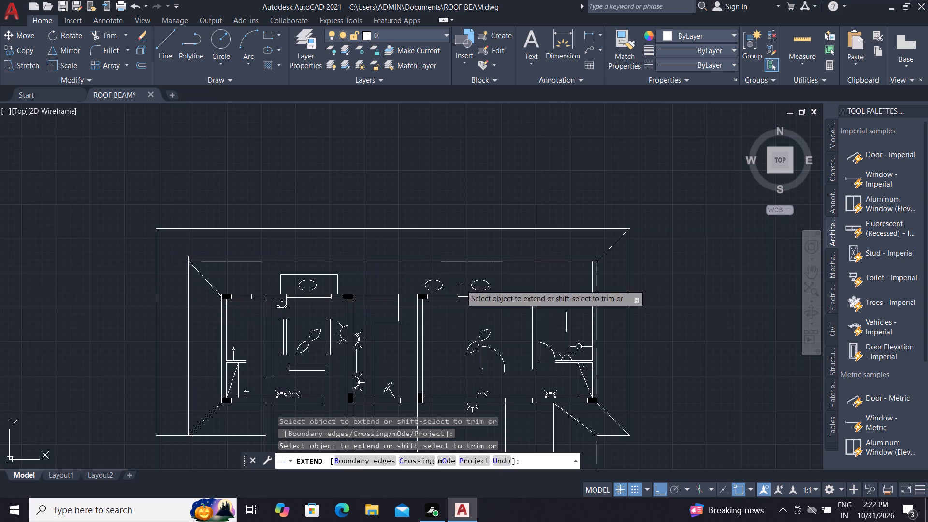
left_click(596, 275)
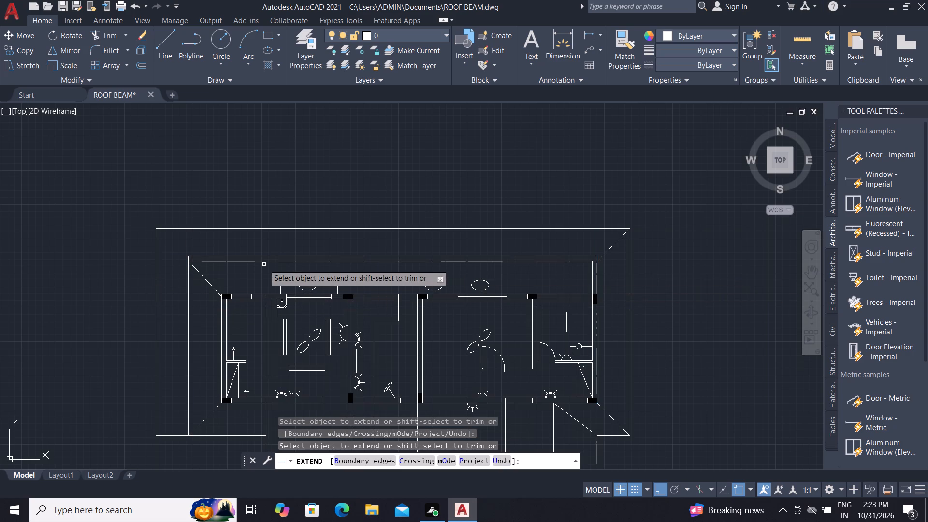
key("Escape")
Remove the northwest and southwest hip diagonals between the inner west edge and the western block's corners with Trim.
type("TR")
key("space")
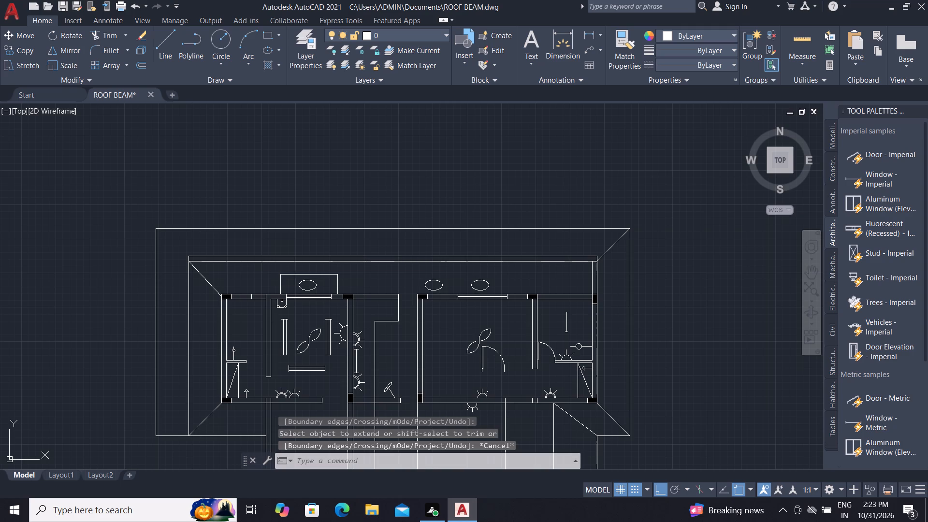
left_click(230, 274)
left_click(202, 293)
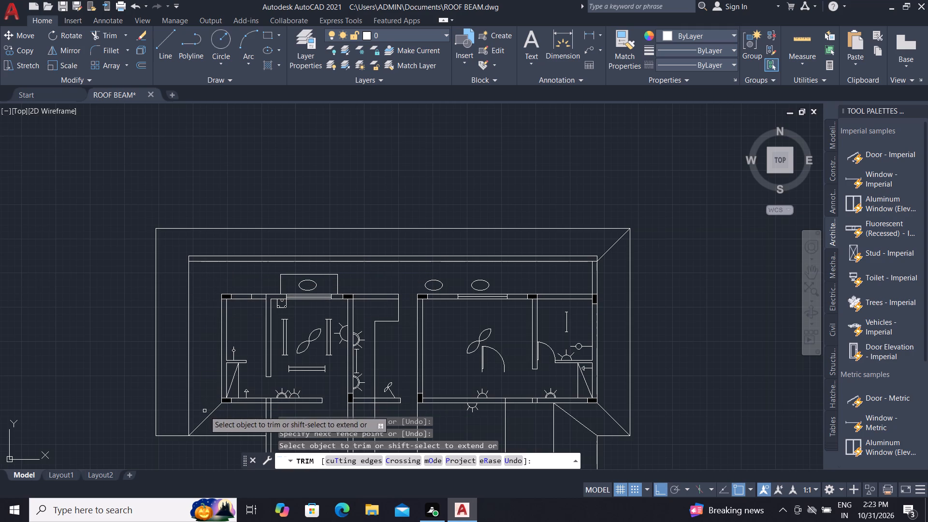
left_click(205, 410)
left_click(214, 419)
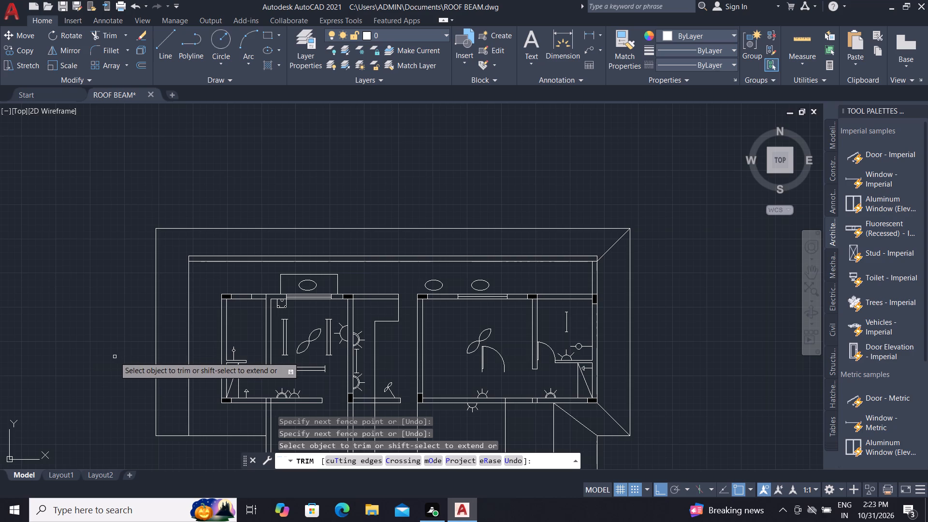
key("Escape")
Extend the western block's outer south wall line to the roof's inner west edge, and trim off the edge's part south of it.
type("EX")
key("space")
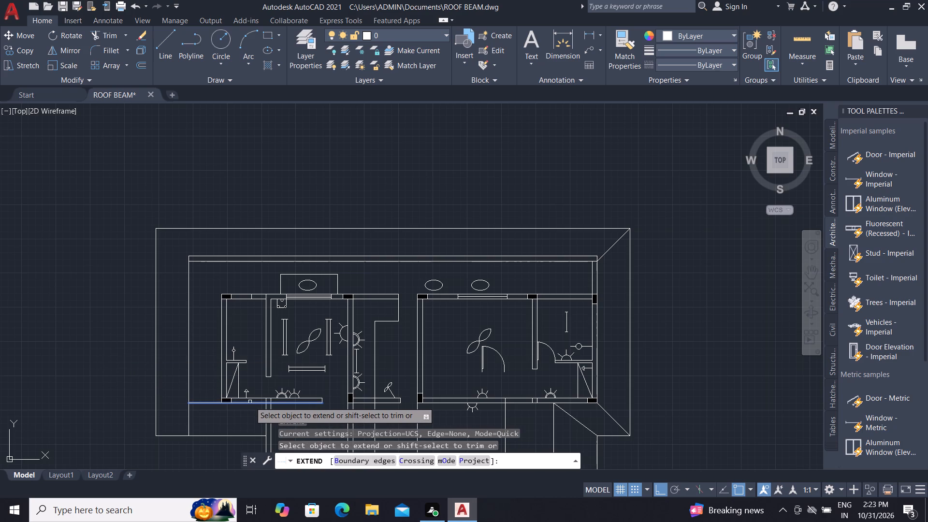
left_click(250, 402)
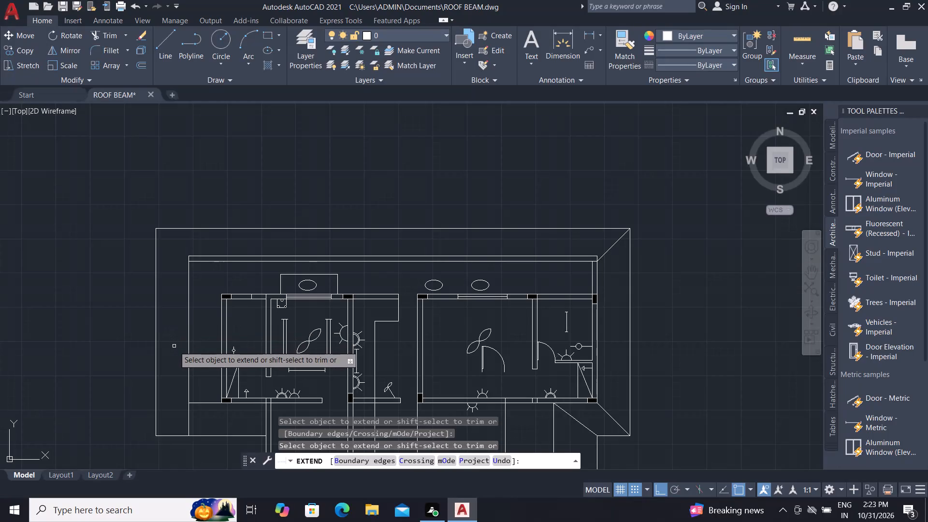
key("Escape")
type("TR")
key("space")
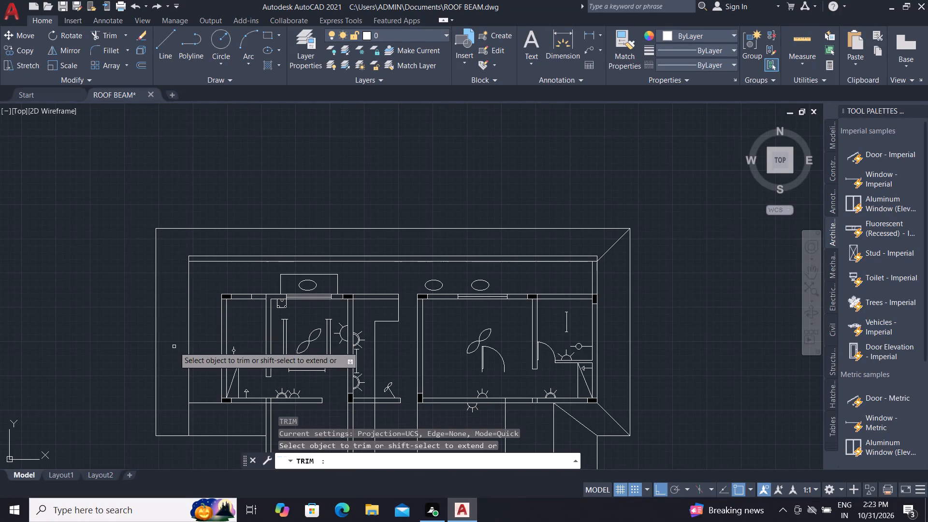
left_click(188, 426)
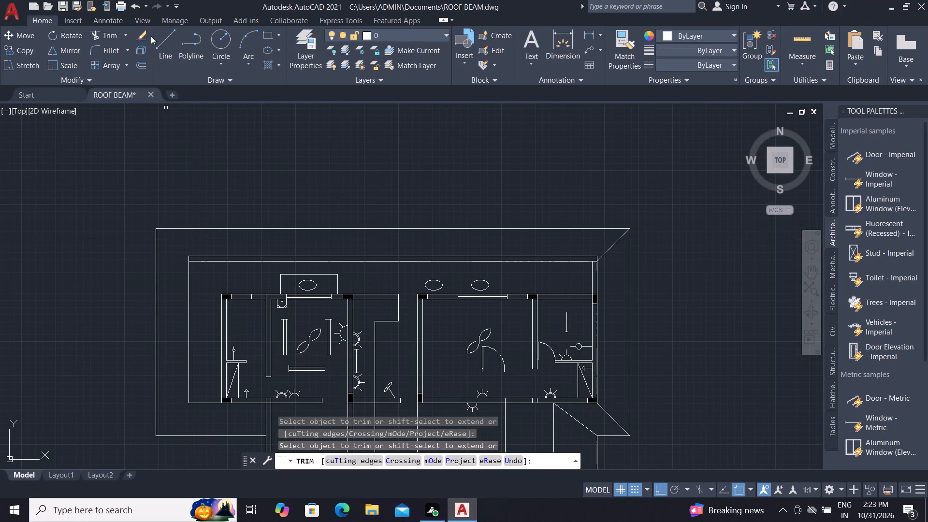
Draw diagonal hip lines from the inner roof outline's southwest, northwest and northeast corners to the matching corners of the outer outline.
left_click(161, 41)
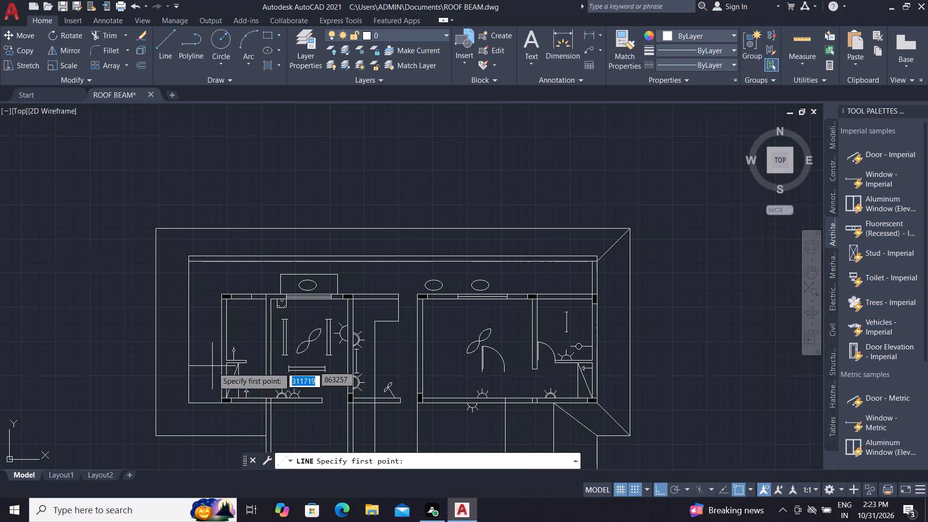
left_click(187, 405)
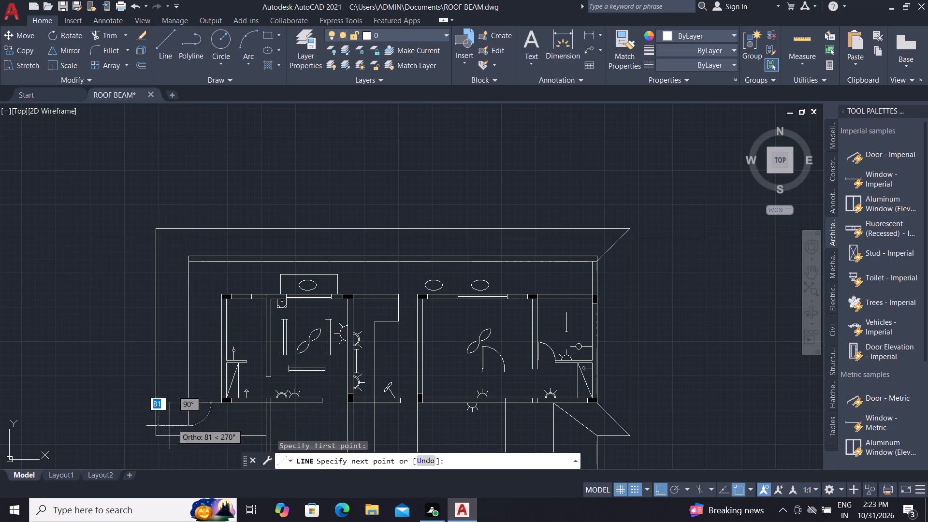
left_click(156, 436)
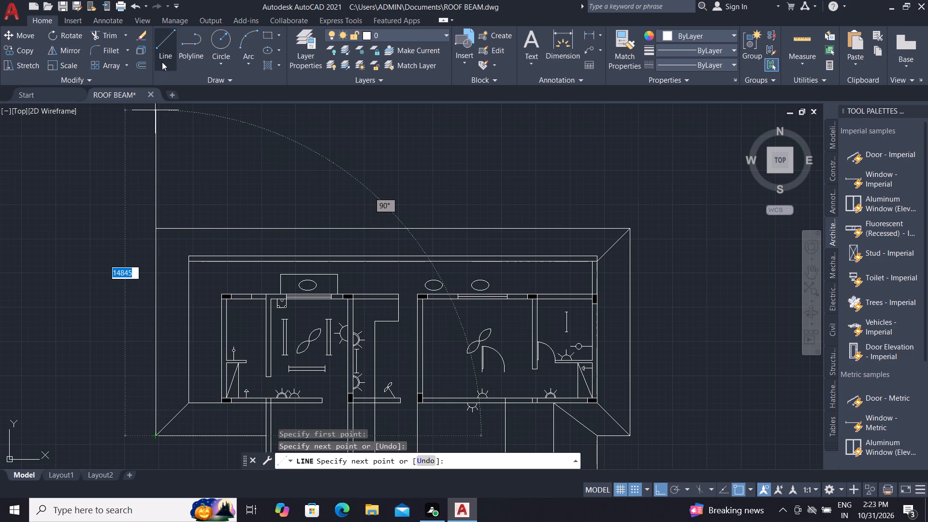
left_click(156, 47)
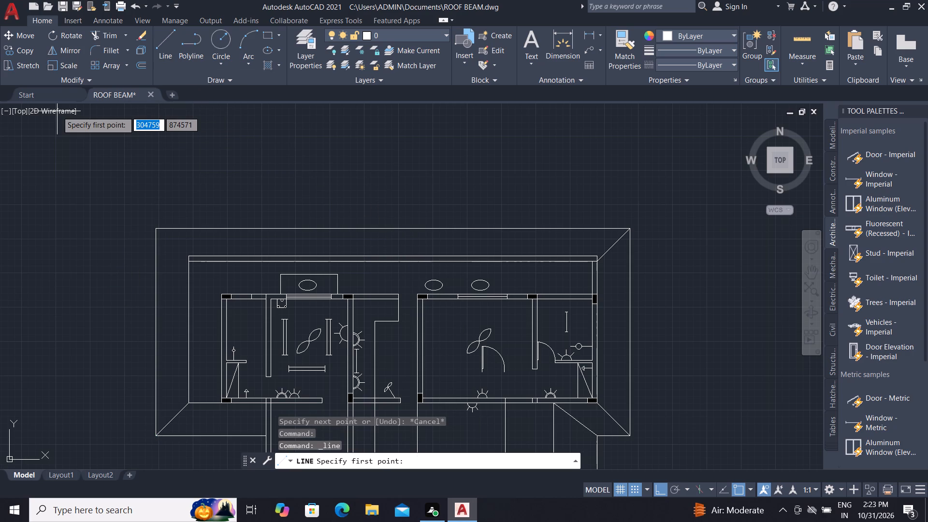
left_click(169, 32)
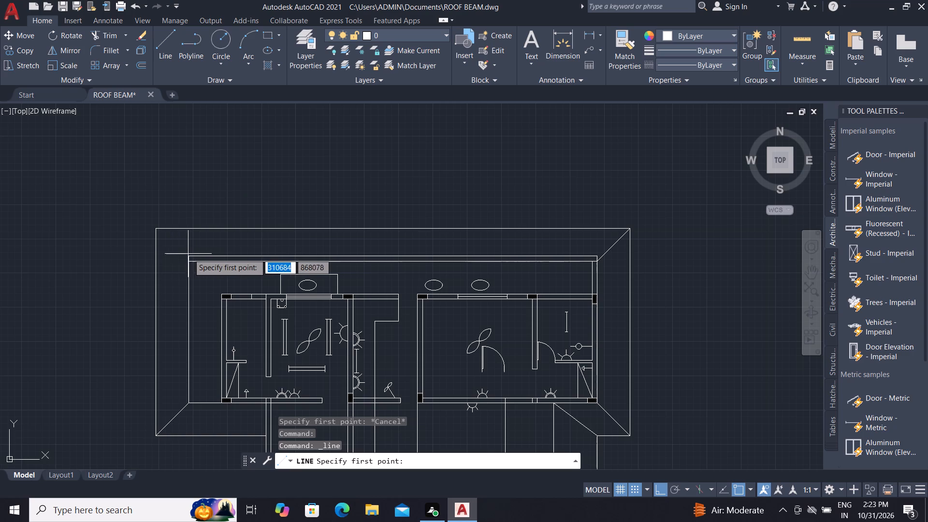
left_click(188, 254)
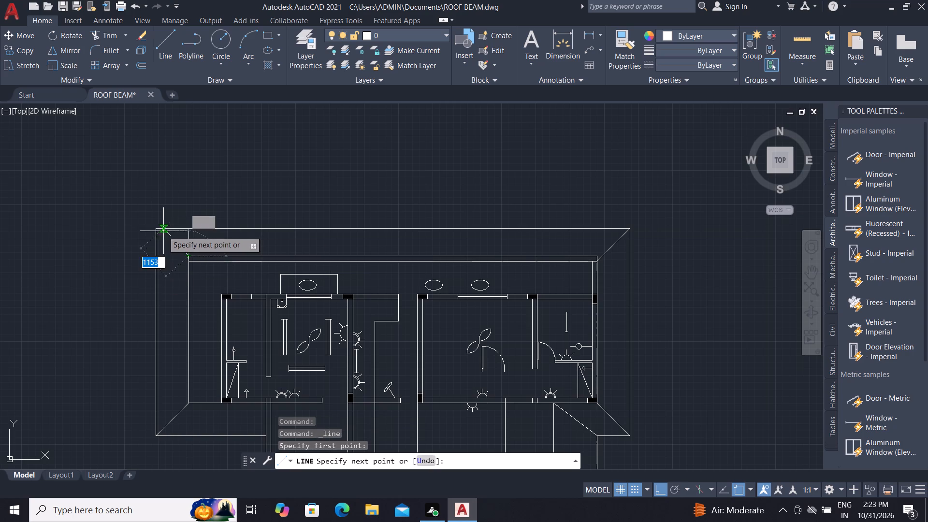
left_click(159, 231)
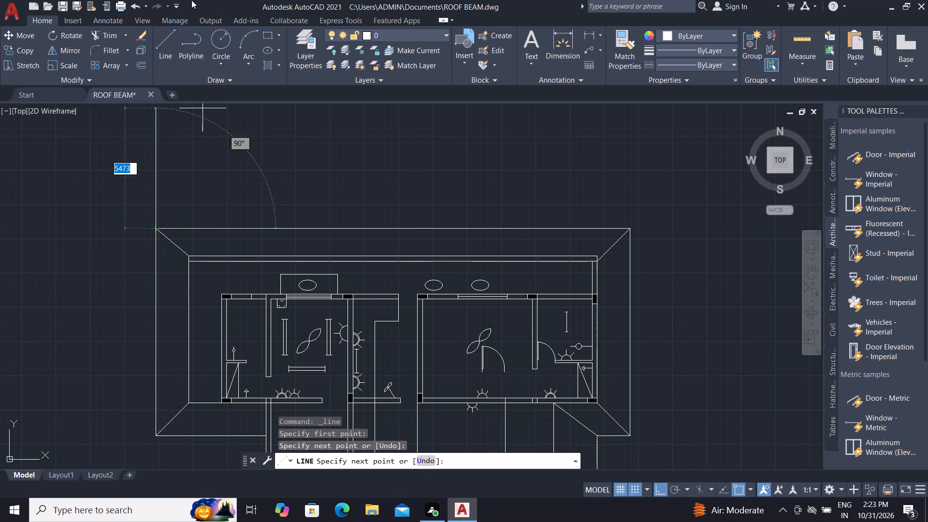
left_click(166, 38)
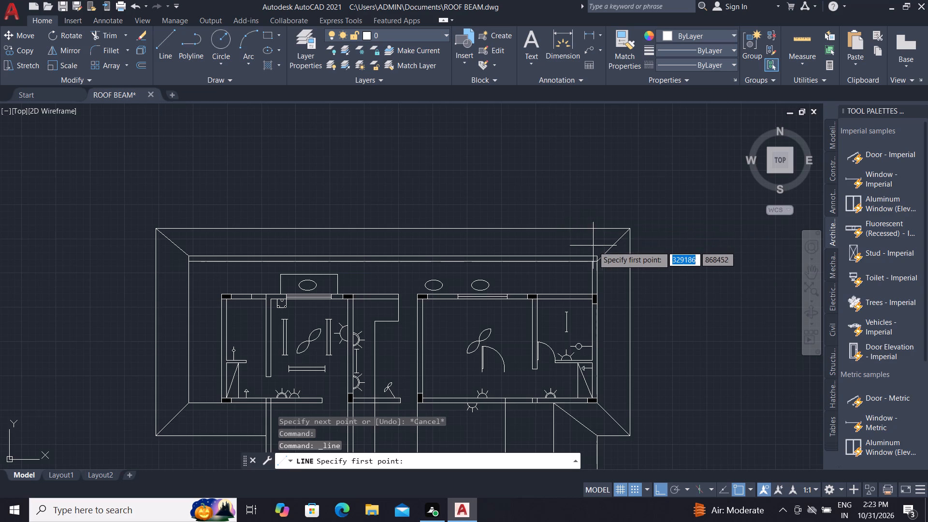
scroll(595, 246, "up", 1)
left_click(597, 262)
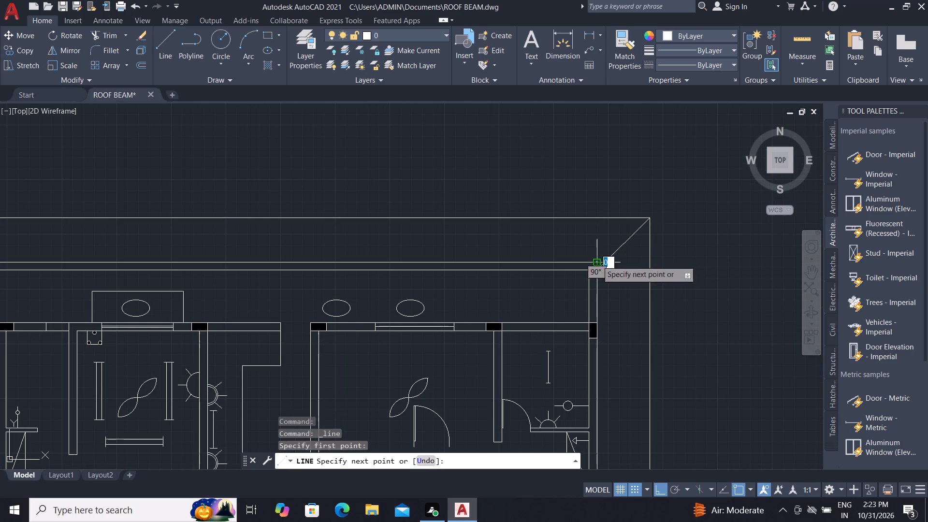
left_click(648, 217)
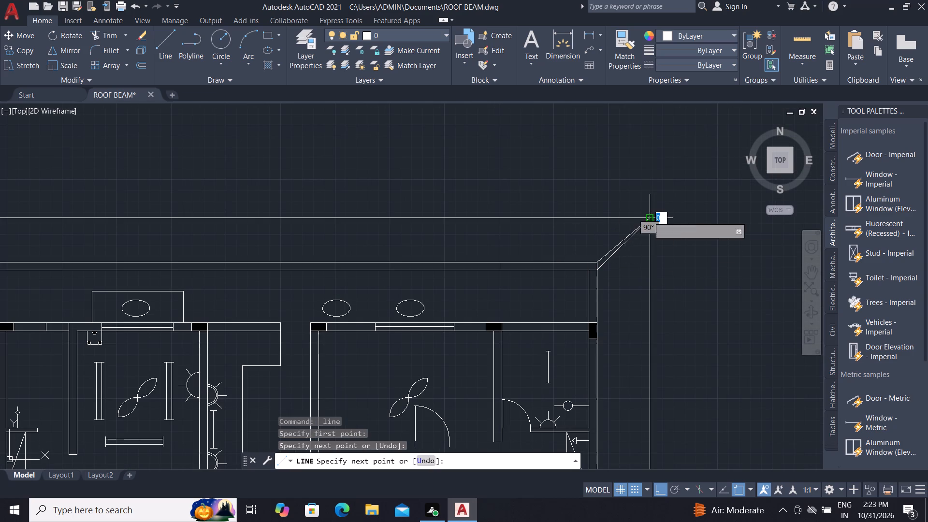
Erase the lower of the two hip diagonals at the roof's northeast corner, keeping the one from the upper inner line's end.
key("Escape")
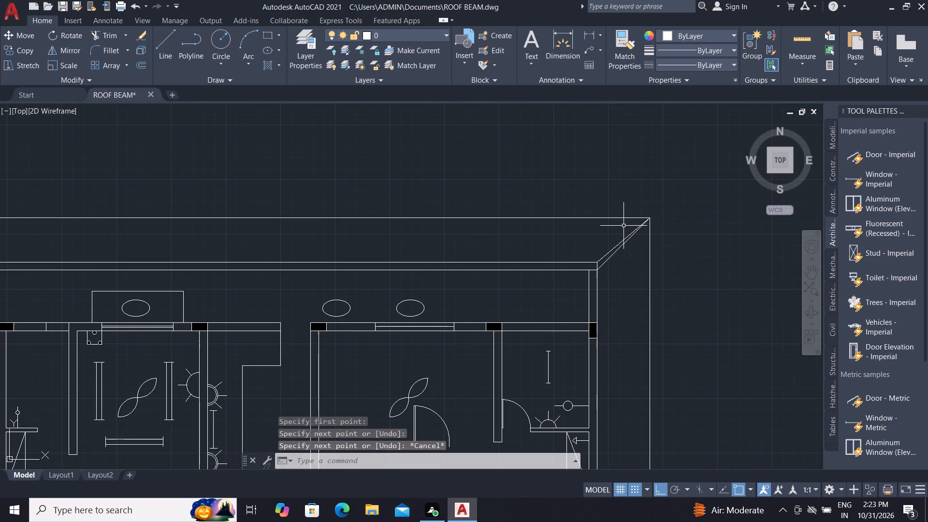
scroll(614, 233, "up", 2)
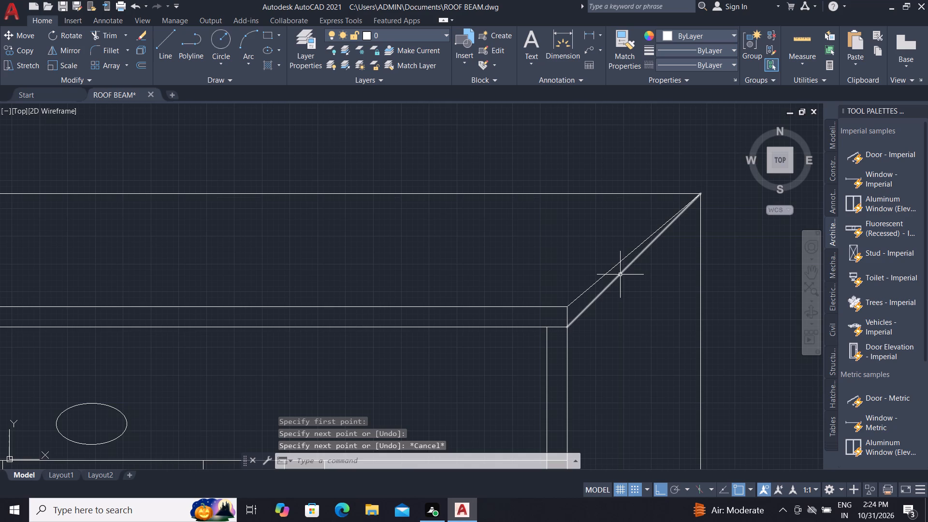
left_click(620, 275)
key("Delete")
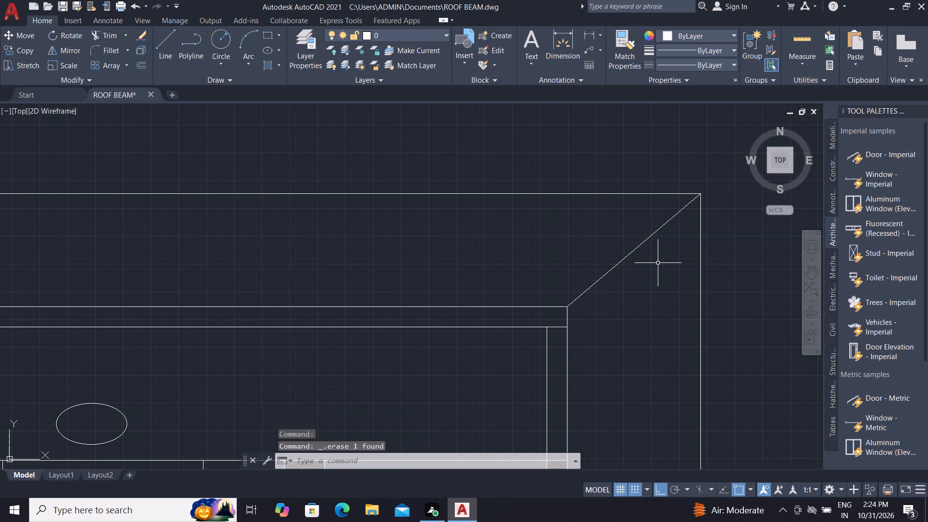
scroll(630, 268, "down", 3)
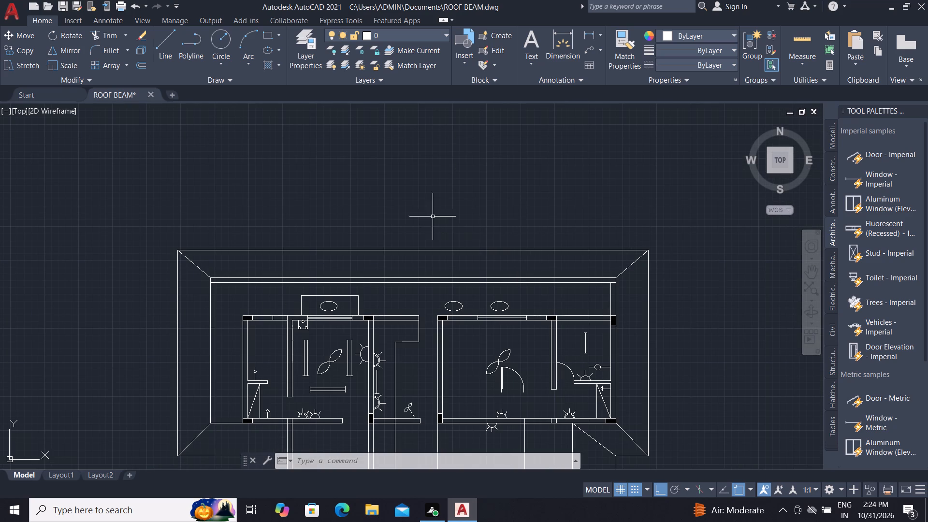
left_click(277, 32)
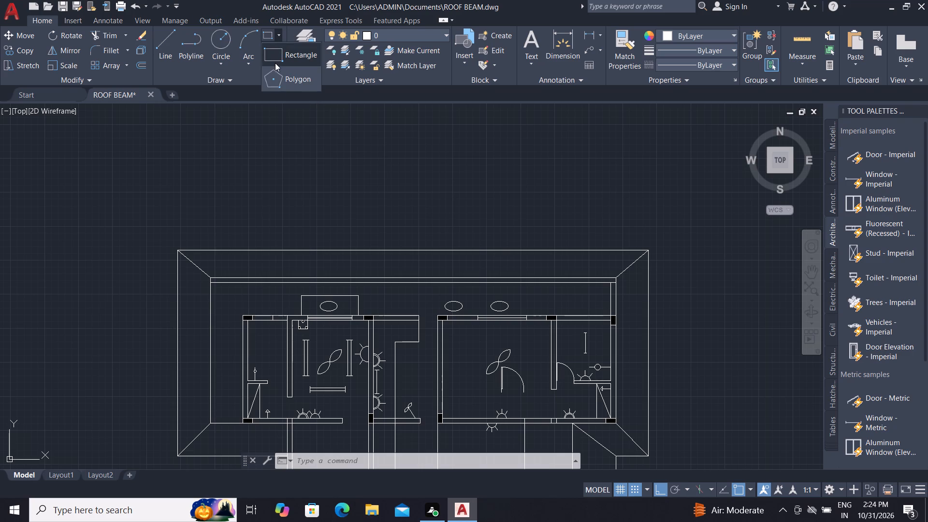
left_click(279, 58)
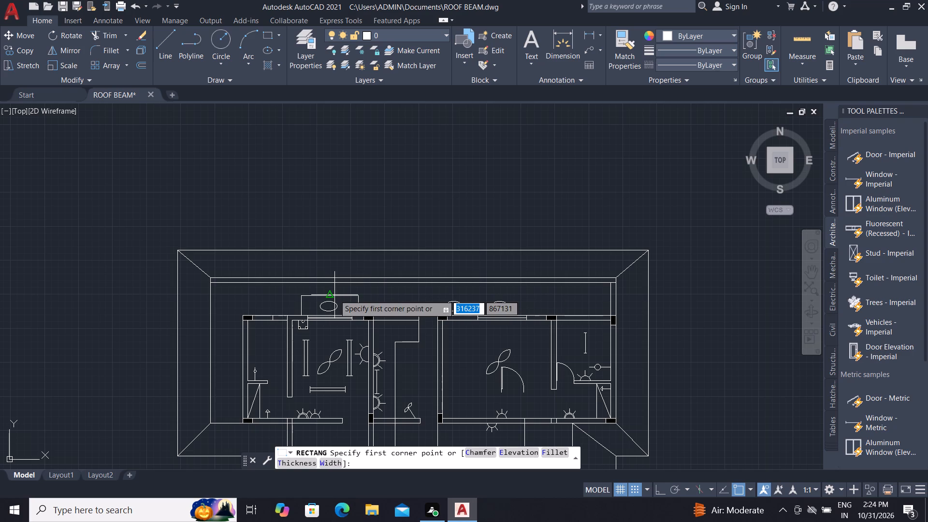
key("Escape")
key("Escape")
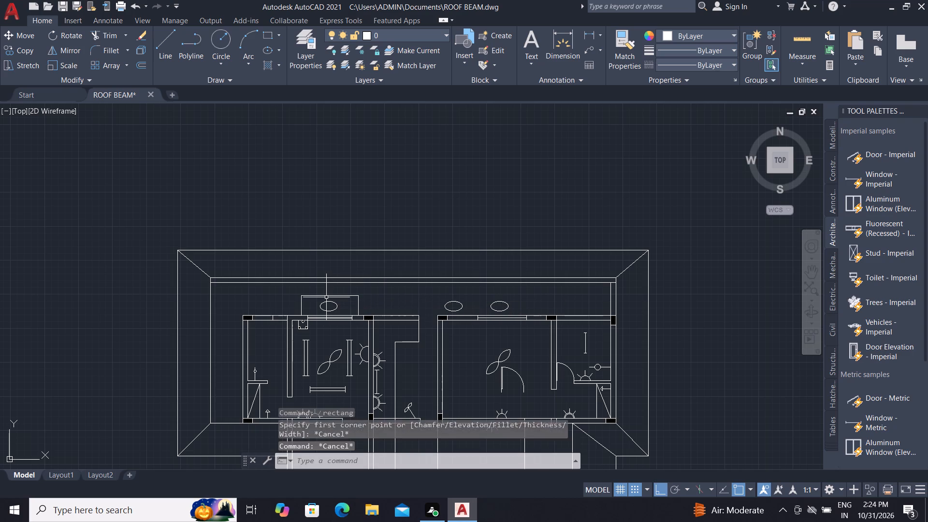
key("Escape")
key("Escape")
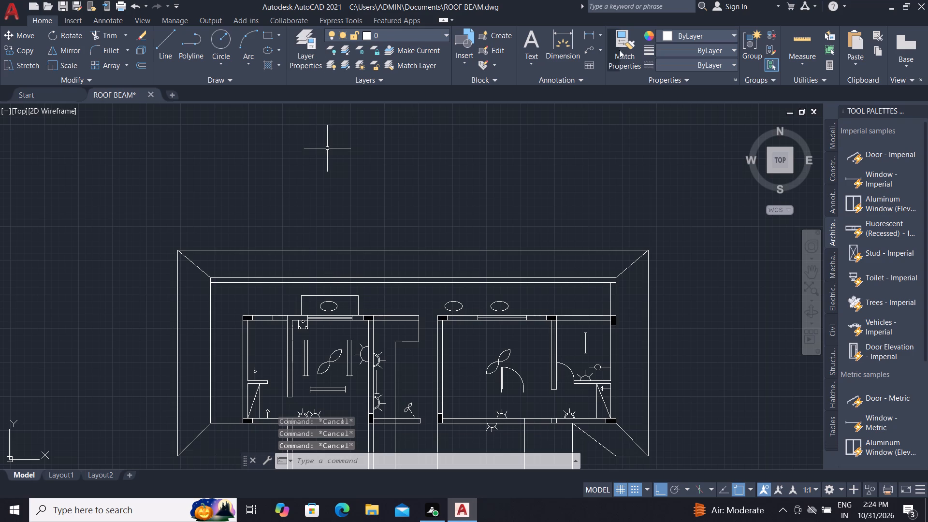
Match the properties of the beam plan's dashed outline east of its southern block onto the lower of the roof's two inner north lines.
left_click(620, 50)
scroll(516, 131, "down", 2)
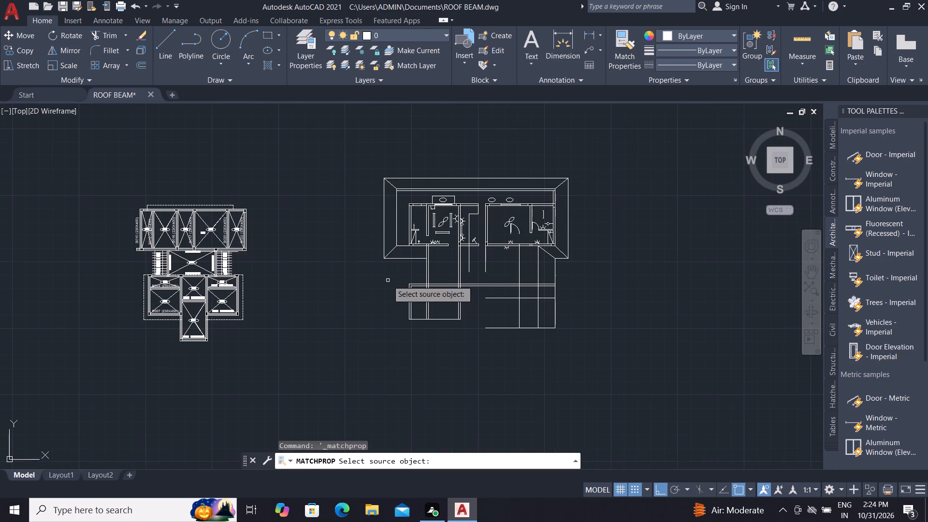
scroll(207, 261, "up", 3)
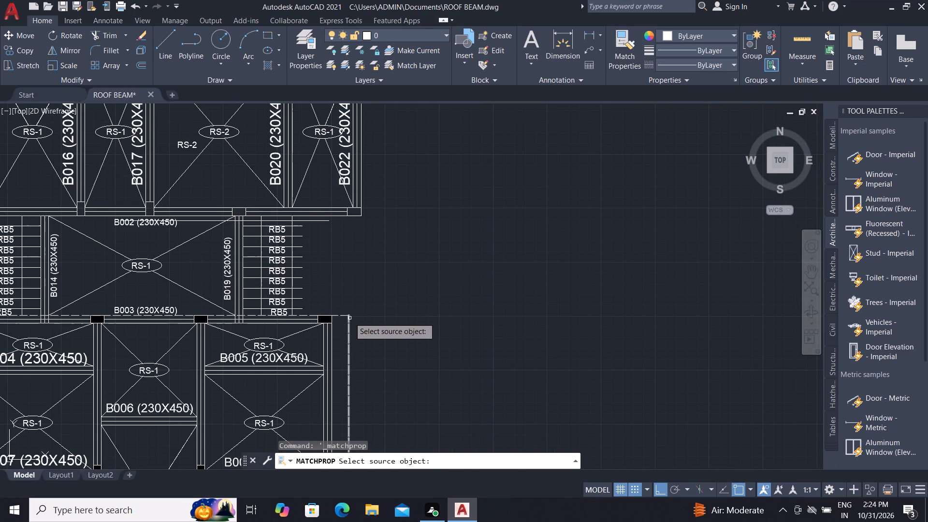
left_click(349, 318)
scroll(352, 314, "down", 4)
scroll(538, 243, "up", 3)
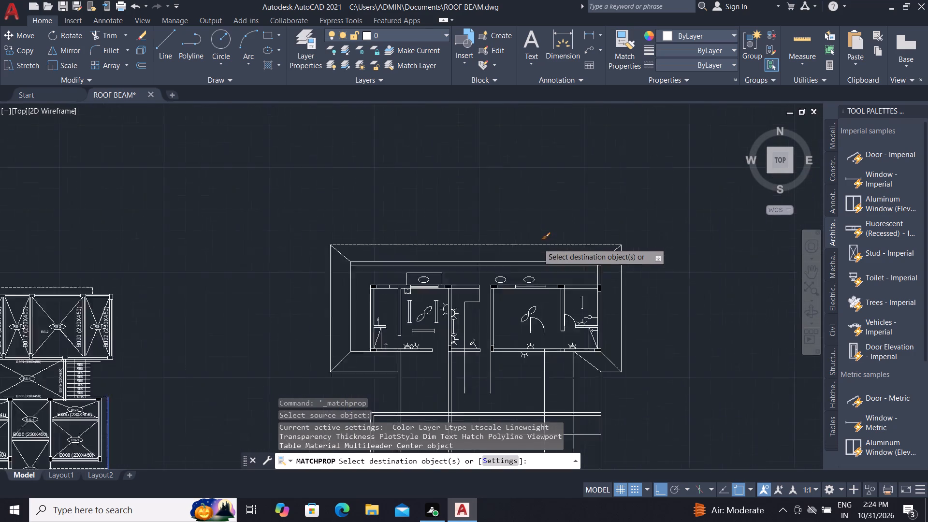
scroll(533, 261, "up", 1)
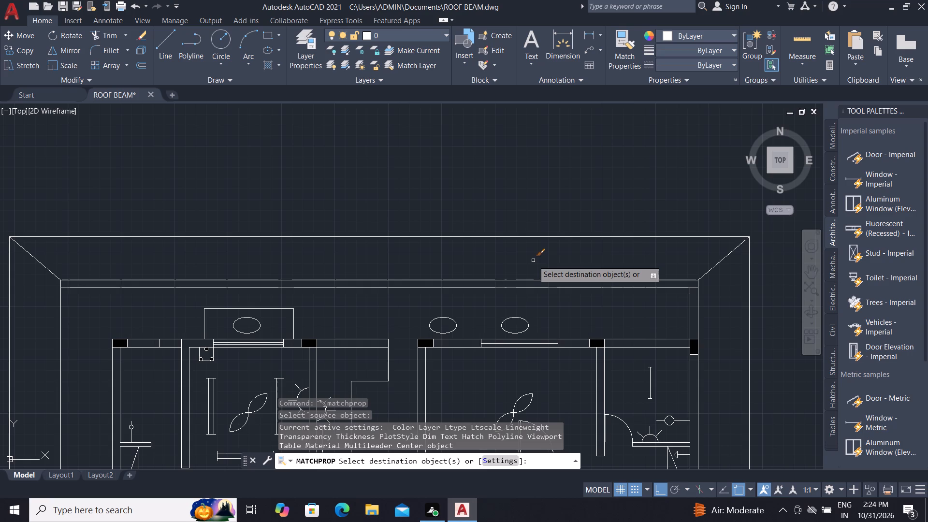
left_click(523, 287)
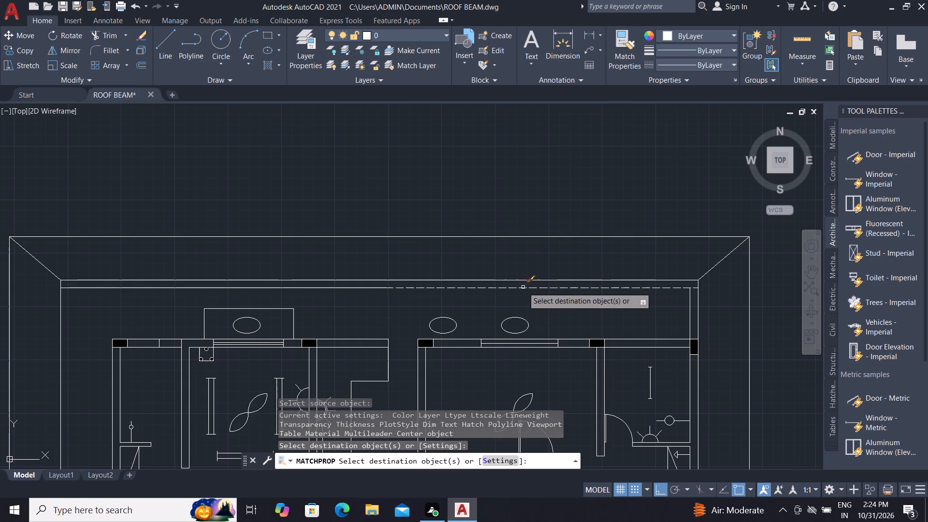
key("Escape")
key("Escape")
key("Escape")
key("Escape")
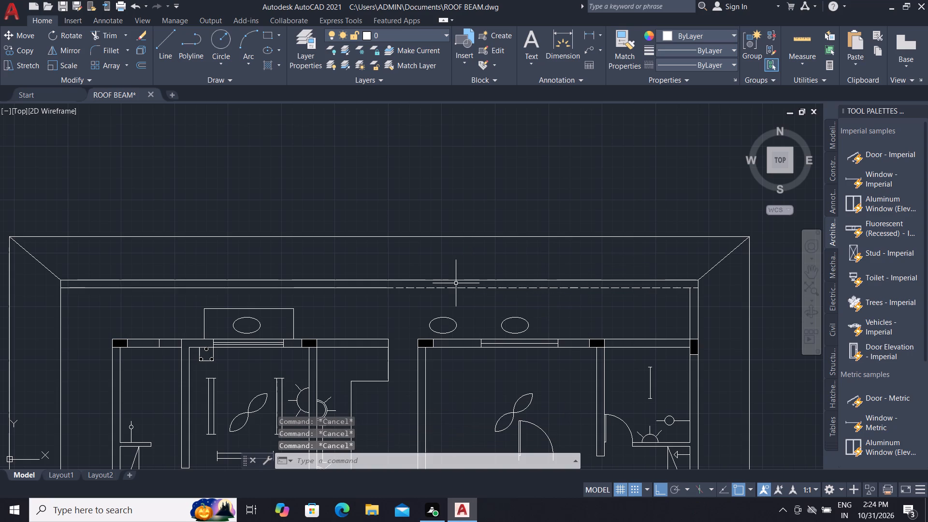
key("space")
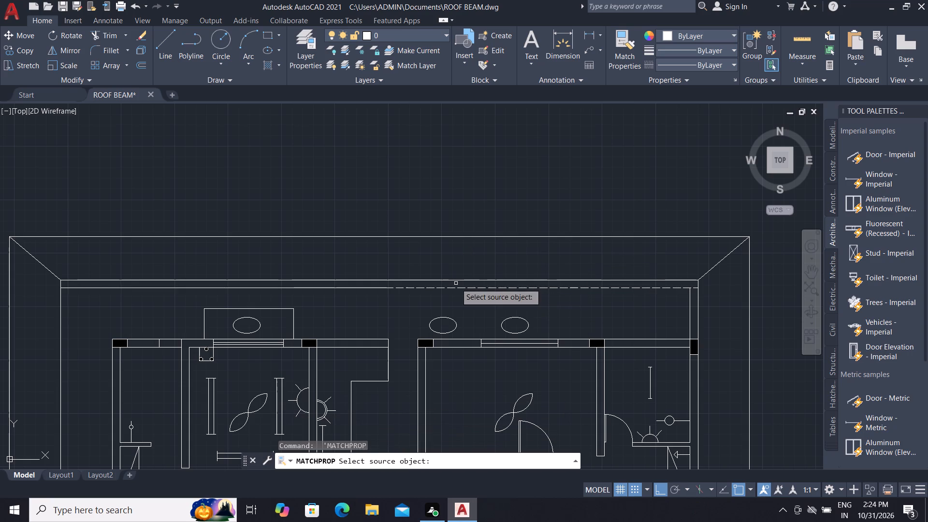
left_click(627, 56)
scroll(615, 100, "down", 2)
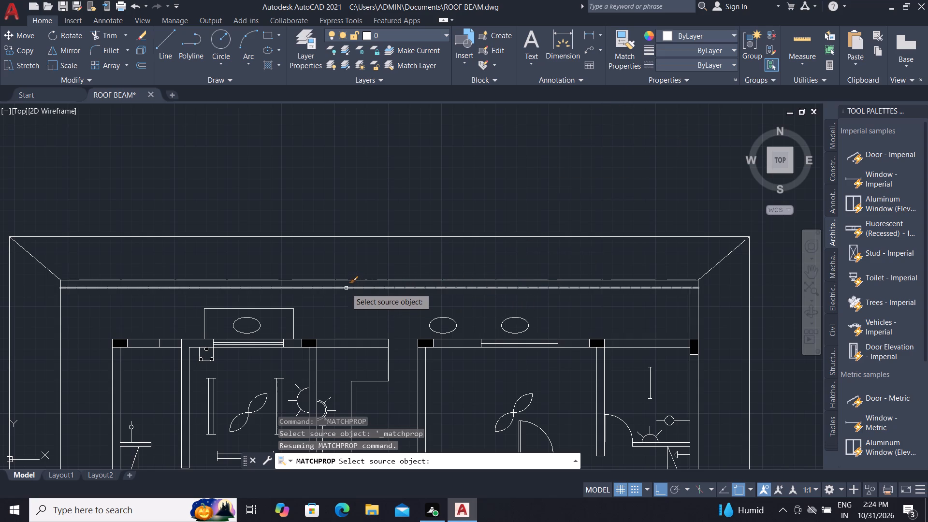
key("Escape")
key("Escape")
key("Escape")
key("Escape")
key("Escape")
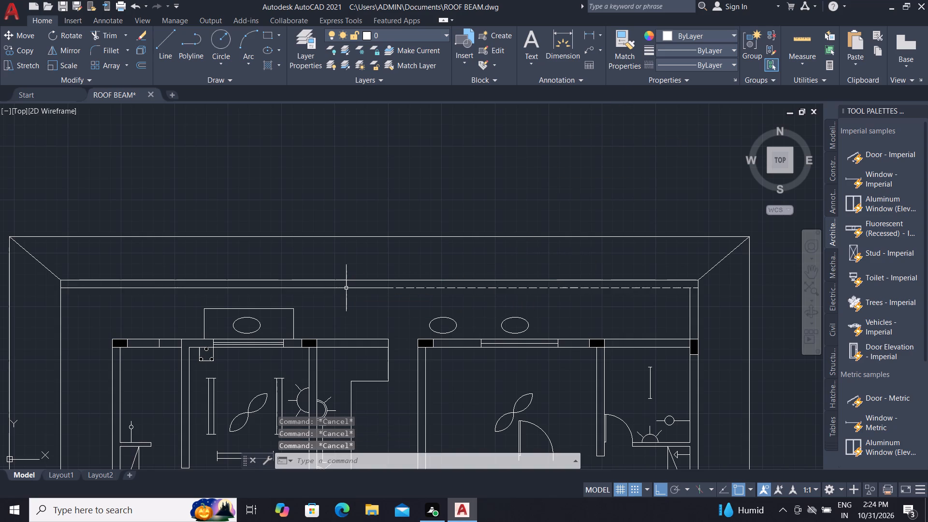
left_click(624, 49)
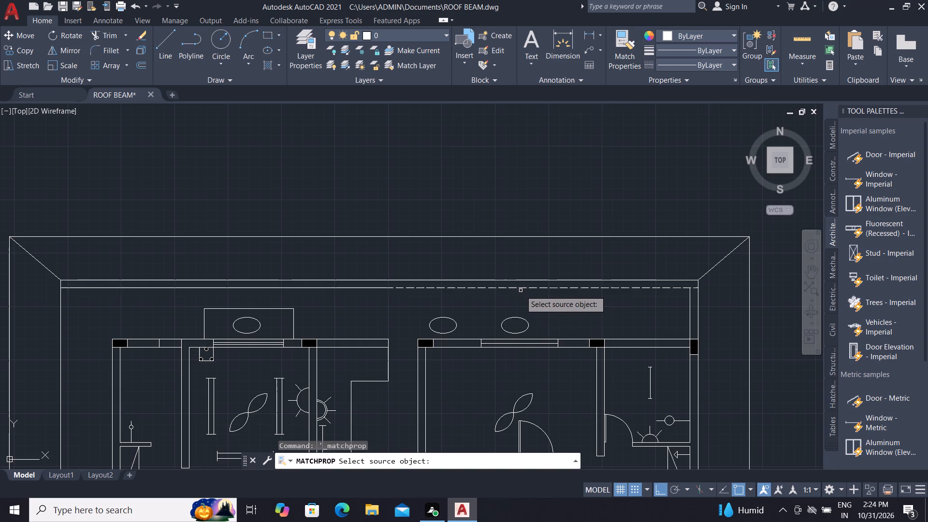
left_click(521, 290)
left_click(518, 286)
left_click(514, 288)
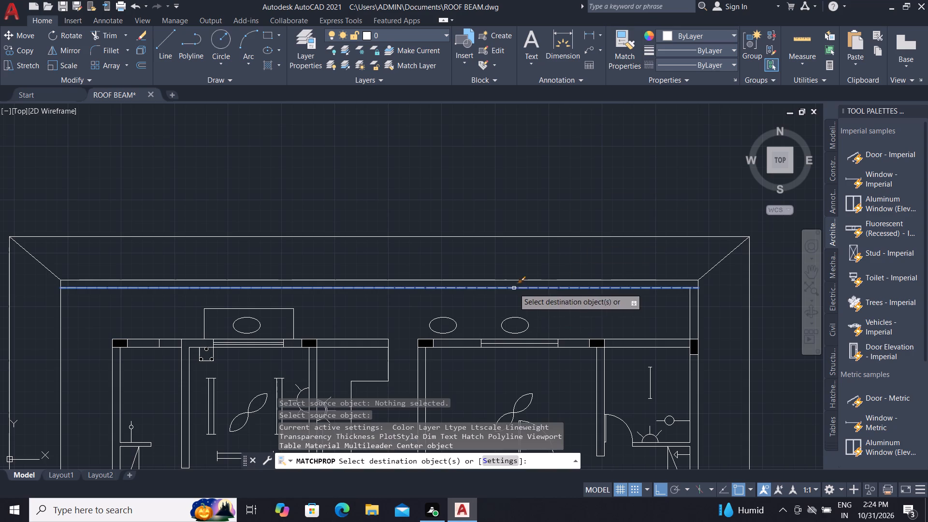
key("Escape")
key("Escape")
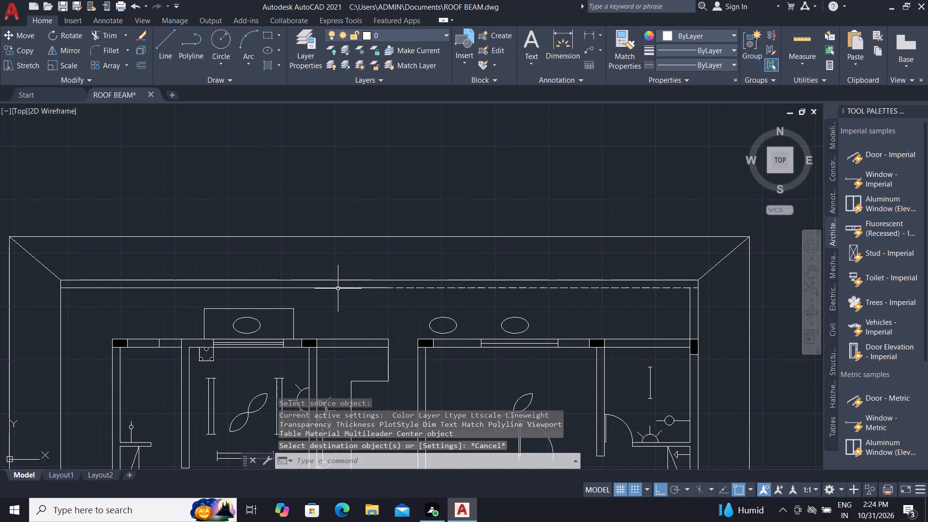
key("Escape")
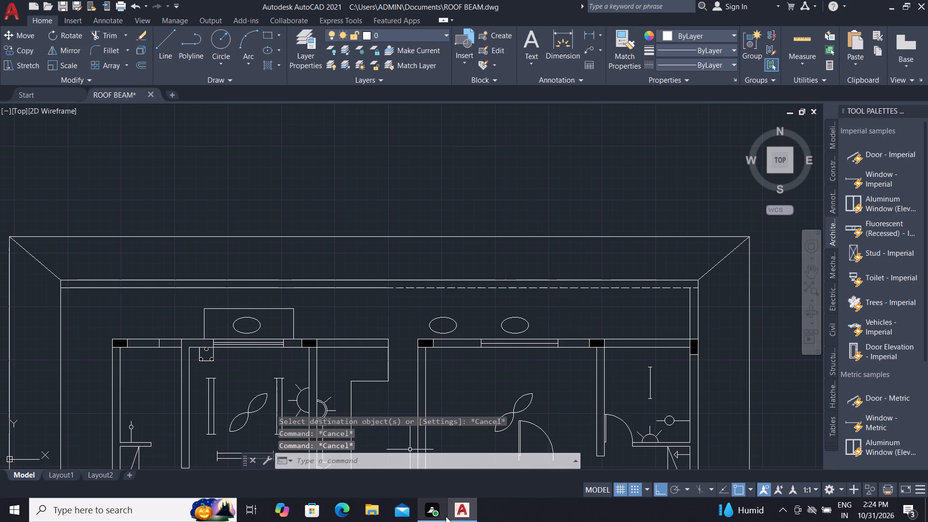
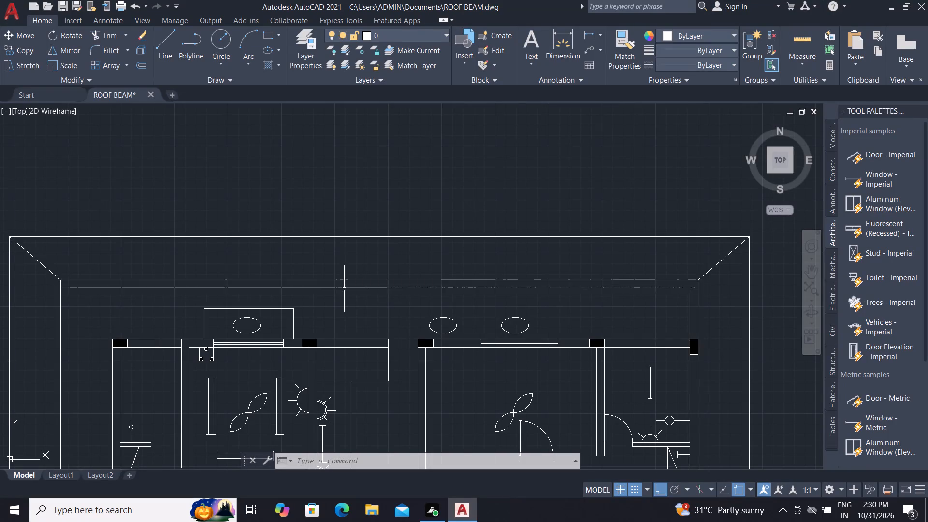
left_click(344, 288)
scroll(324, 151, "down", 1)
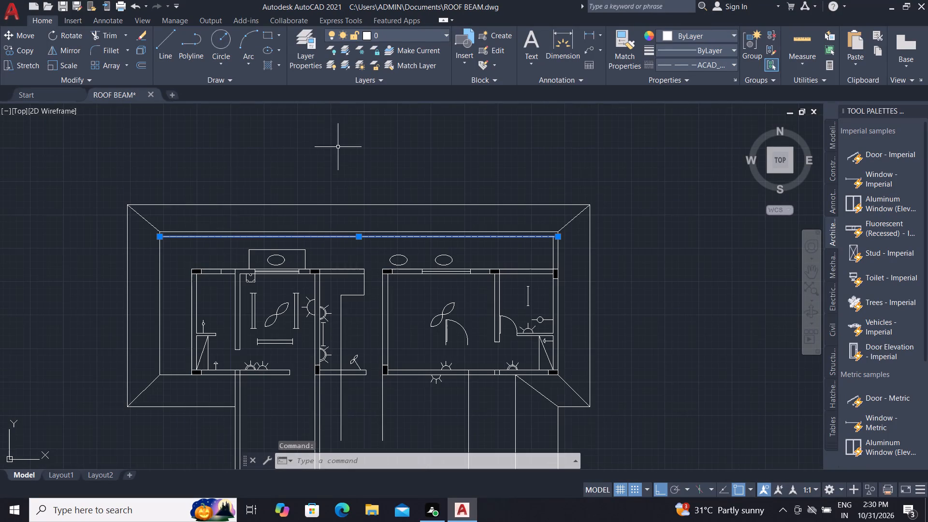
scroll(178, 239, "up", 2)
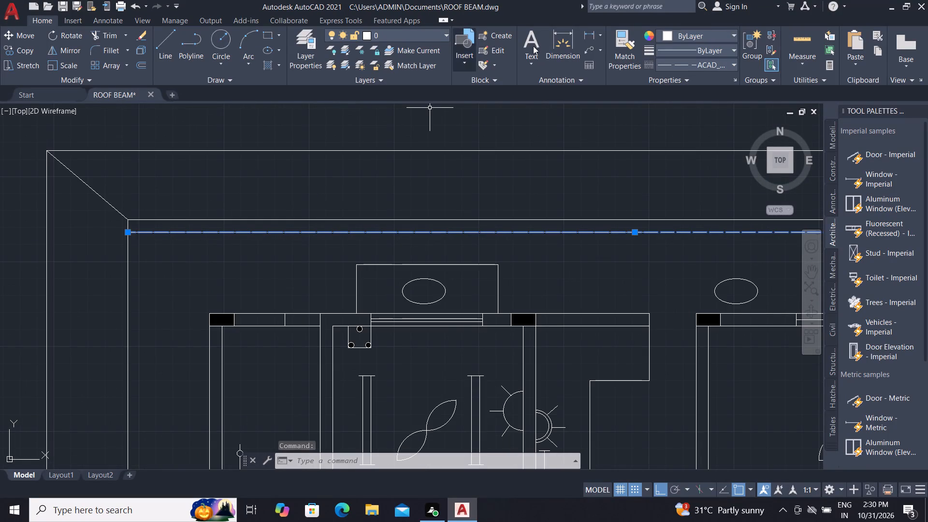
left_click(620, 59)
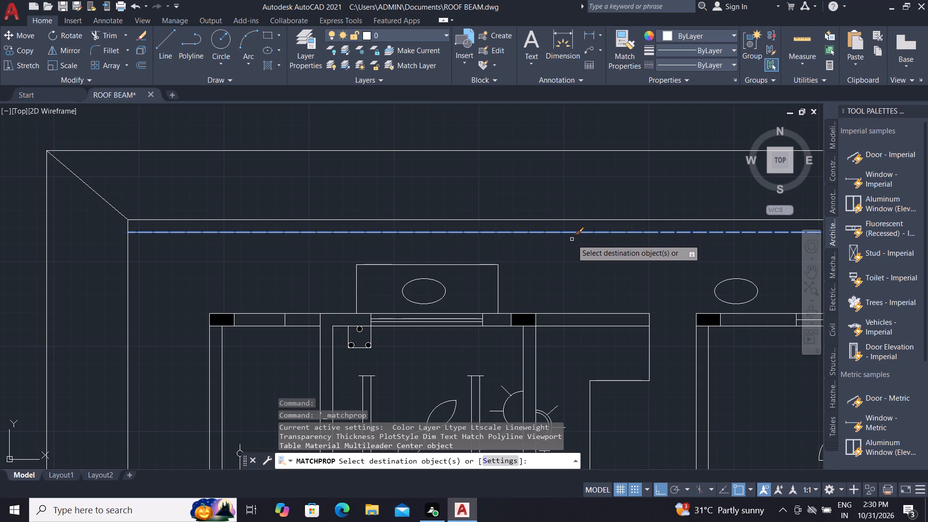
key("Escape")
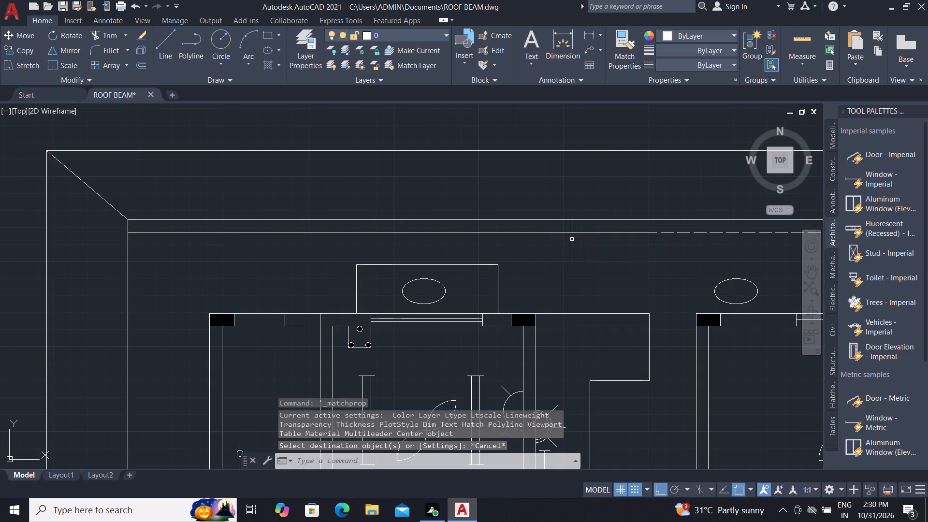
Use Trim to remove the overlapping dashed and solid lines just below the roof plan's upper inner edge.
key("t")
type("R")
key("space")
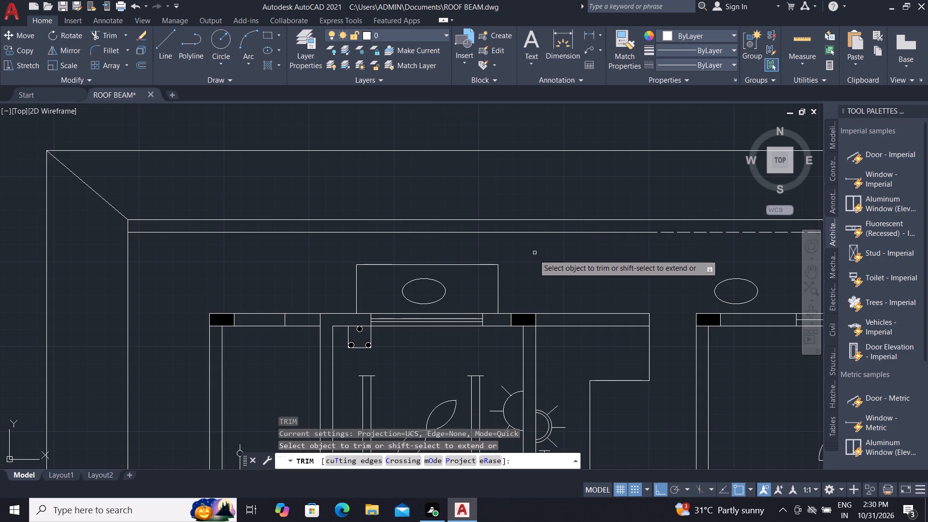
left_click(562, 231)
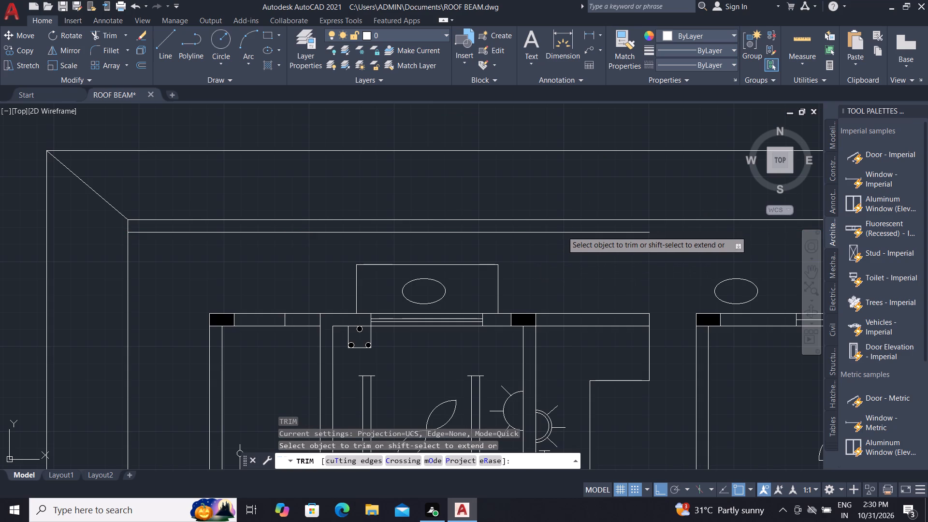
left_click(562, 233)
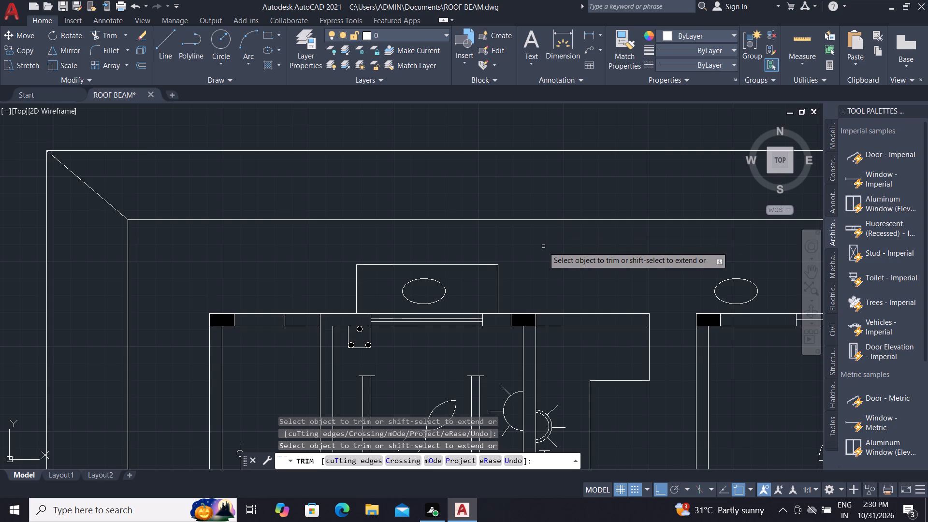
key("Escape")
Offset the roof plan's upper inner edge line 230 inward, toward the rooms.
type("O")
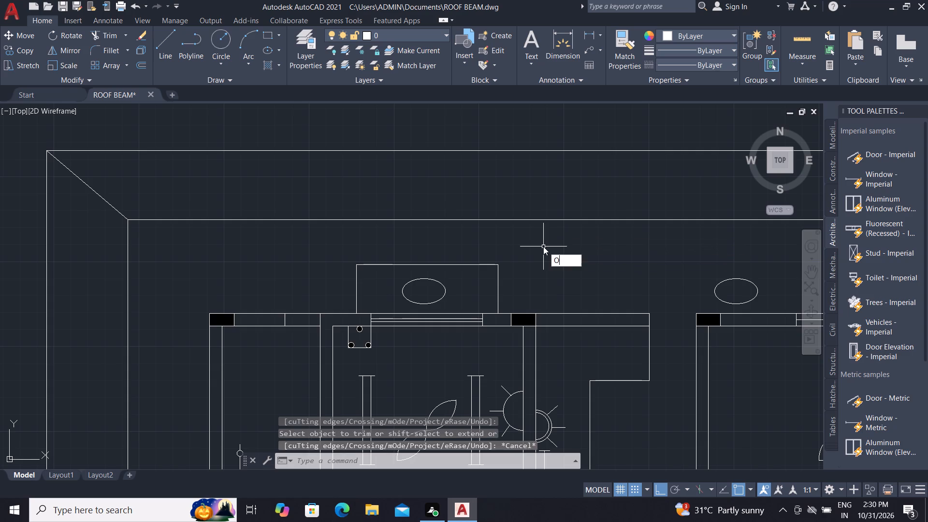
key("space")
key("space")
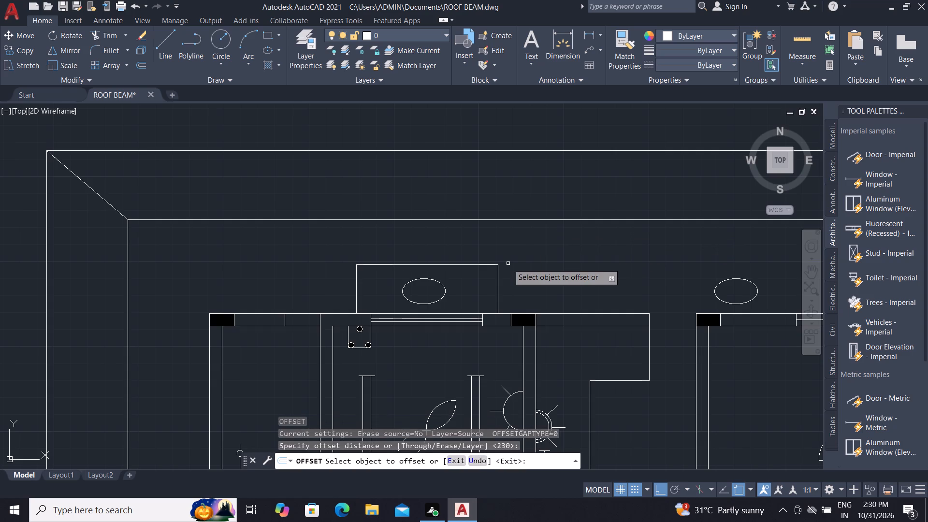
scroll(499, 247, "down", 1)
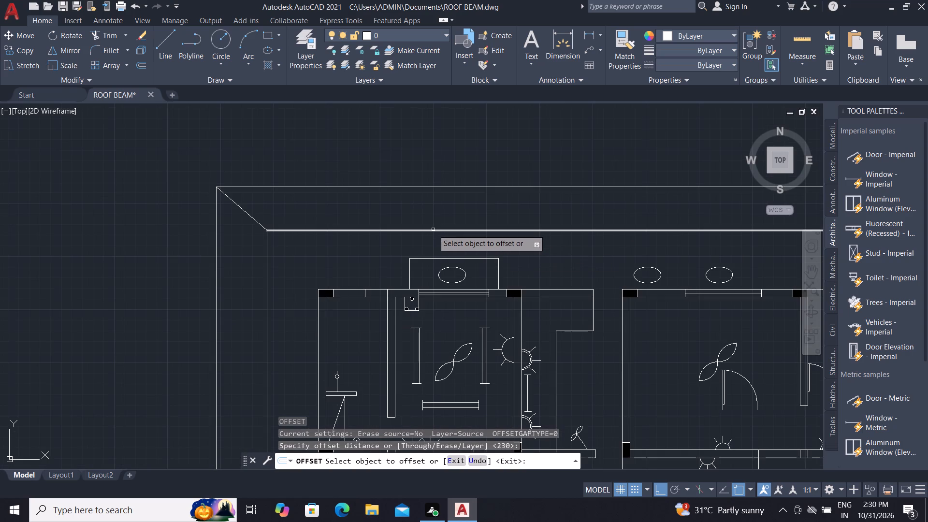
left_click(433, 230)
left_click(420, 252)
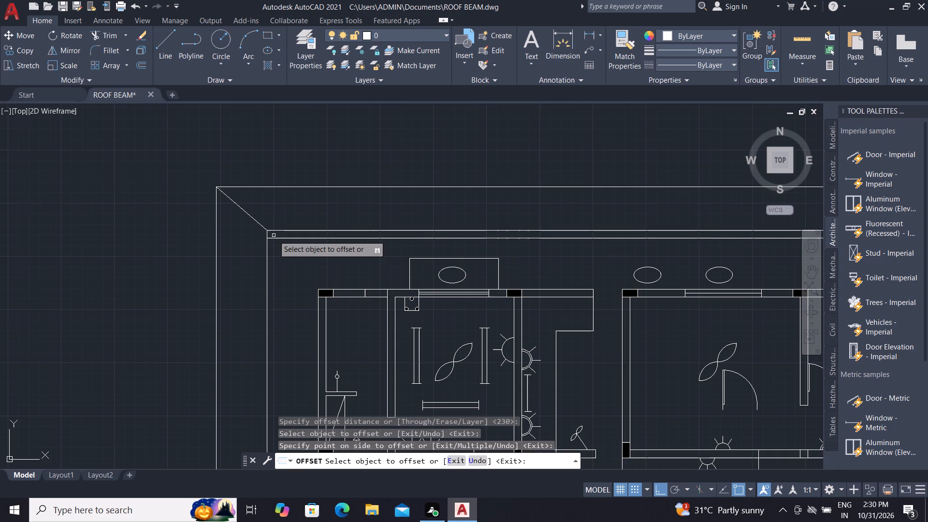
key("Escape")
key("Escape")
key("Escape")
key("Escape")
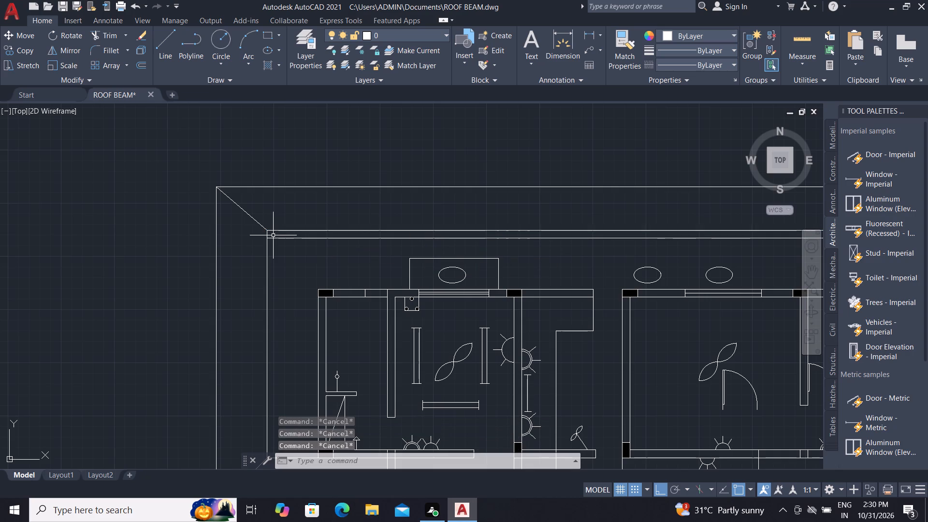
Match the properties of the dashed outline in the beam layout plan onto the new line below the roof's upper inner edge.
left_click(625, 61)
scroll(533, 143, "down", 2)
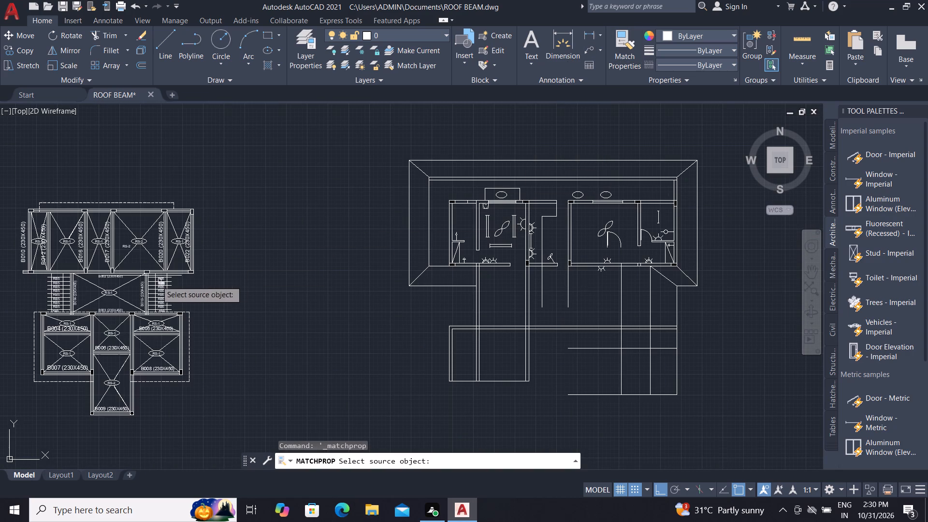
scroll(199, 323, "up", 3)
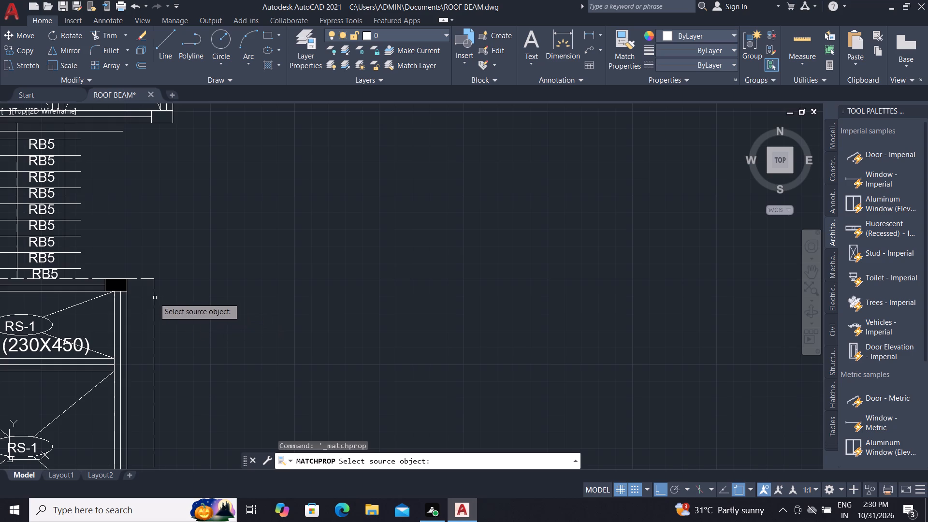
left_click(155, 299)
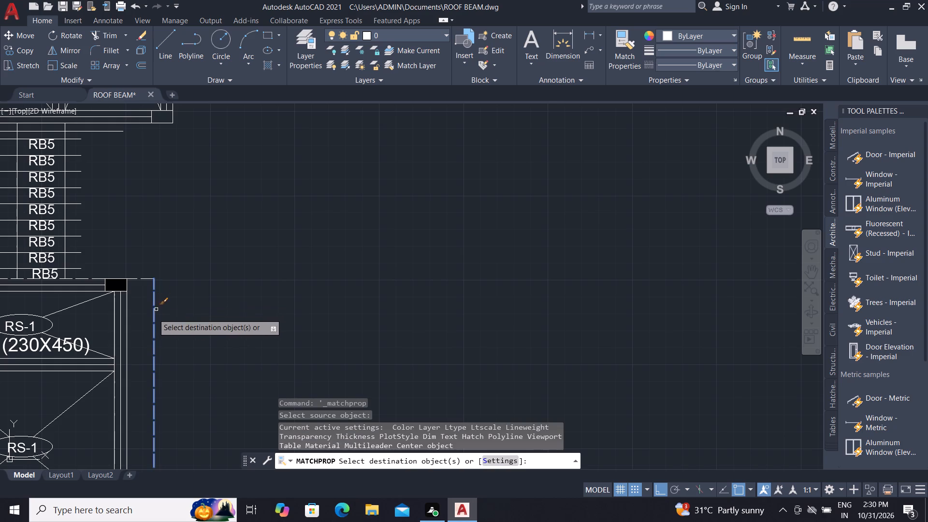
scroll(146, 322, "down", 3)
scroll(496, 185, "up", 3)
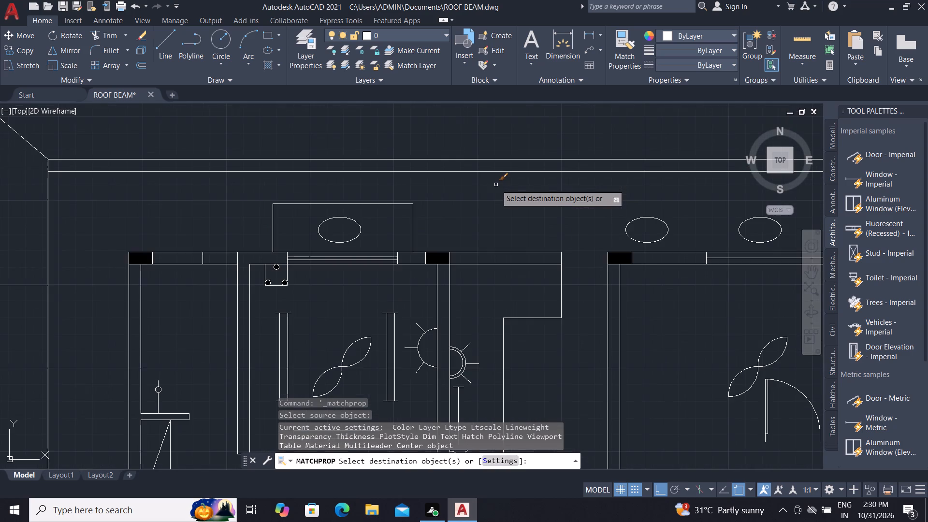
scroll(496, 183, "down", 1)
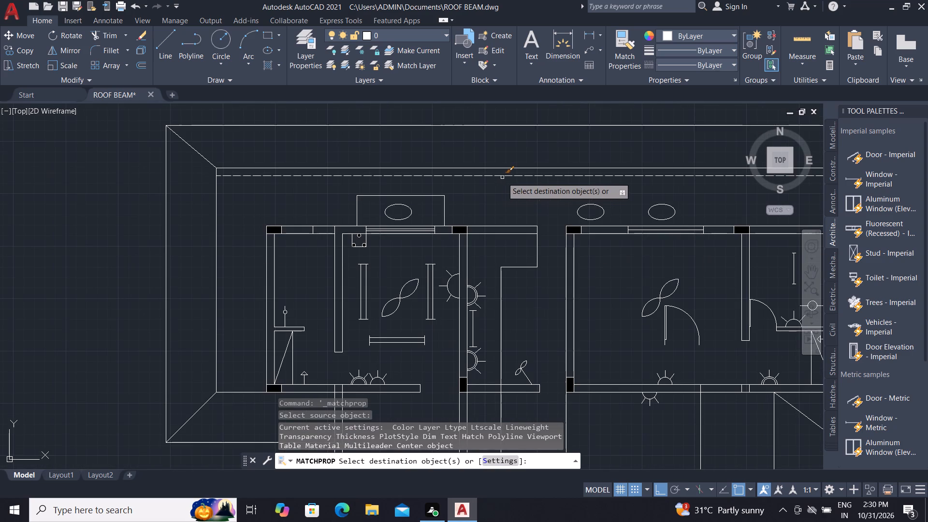
left_click(504, 177)
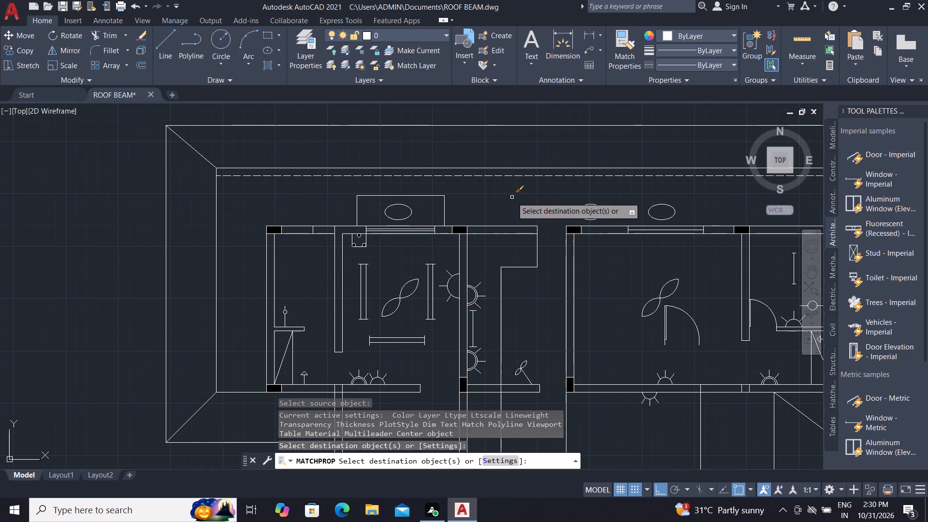
key("Escape")
key("Escape")
key("Escape")
key("Escape")
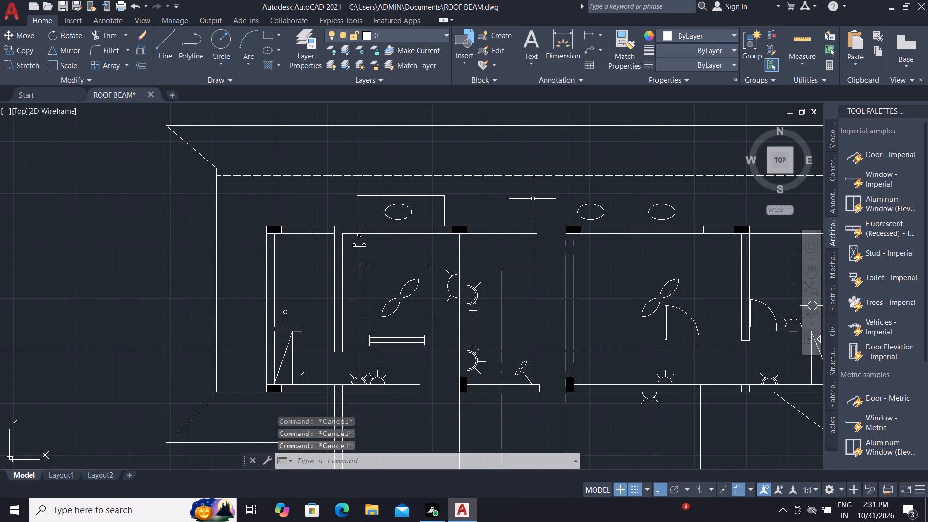
Trim the dashed line's end that extends past the inner vertical line at the roof plan's upper-right corner.
scroll(532, 199, "down", 1)
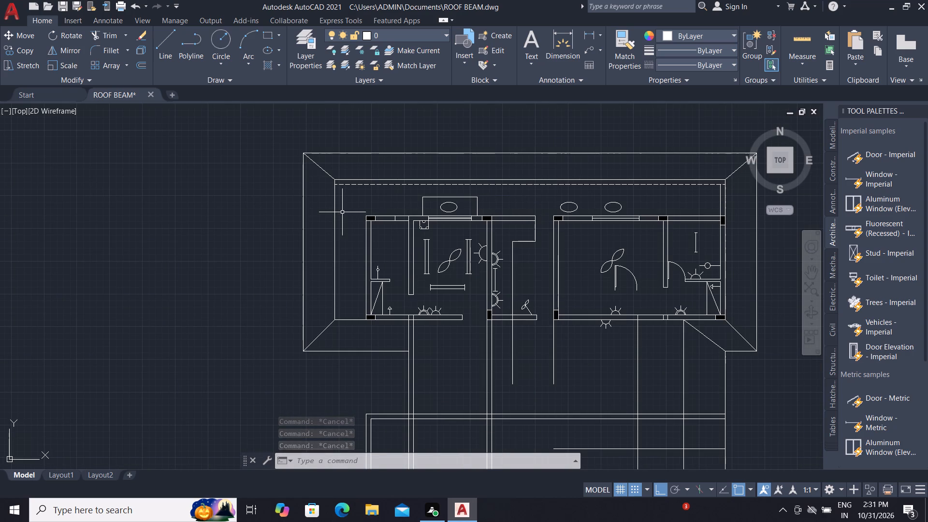
scroll(725, 186, "up", 4)
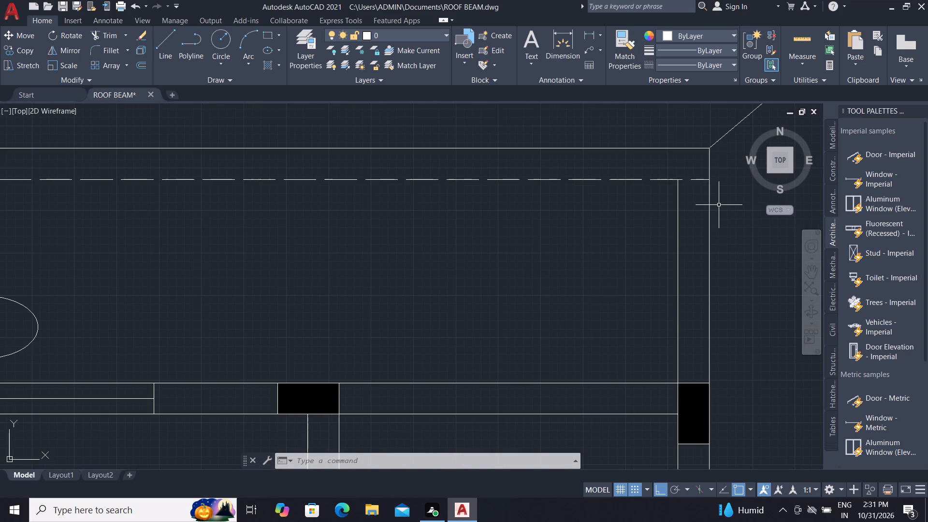
type("TR")
key("space")
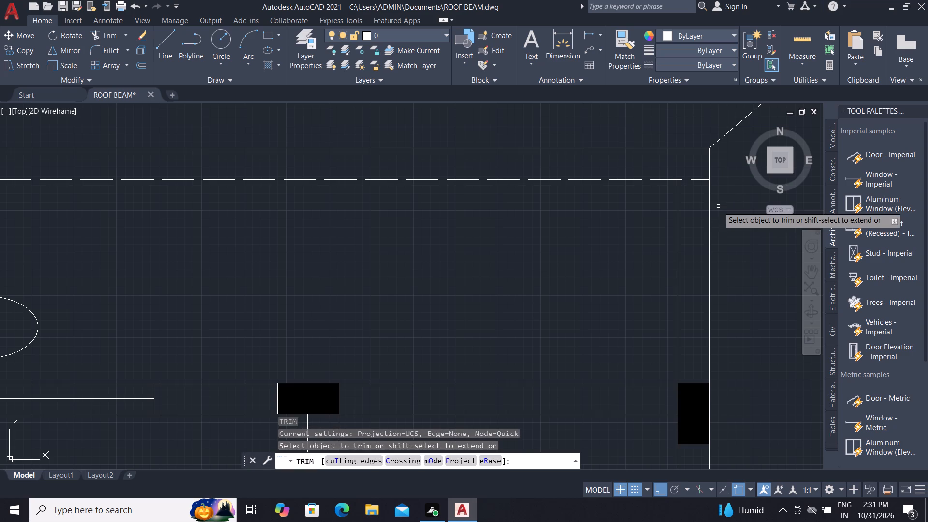
left_click(696, 178)
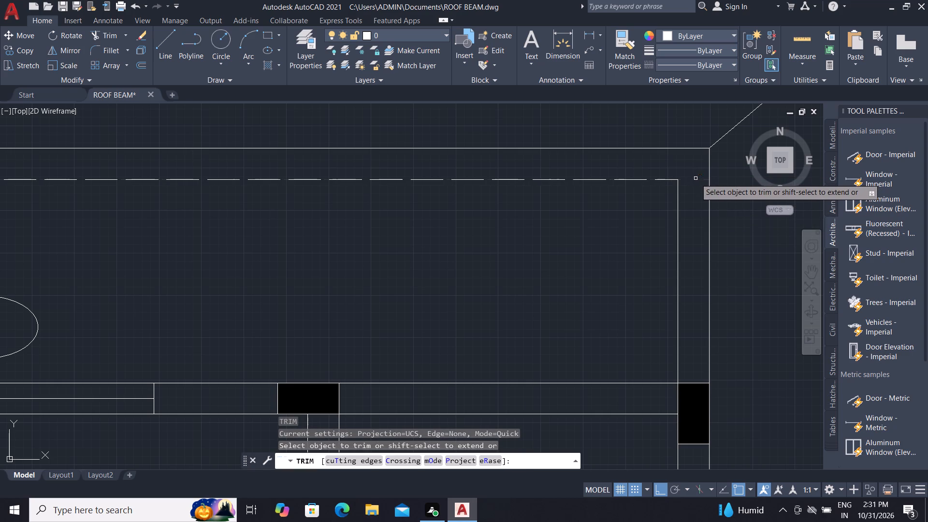
scroll(643, 231, "down", 3)
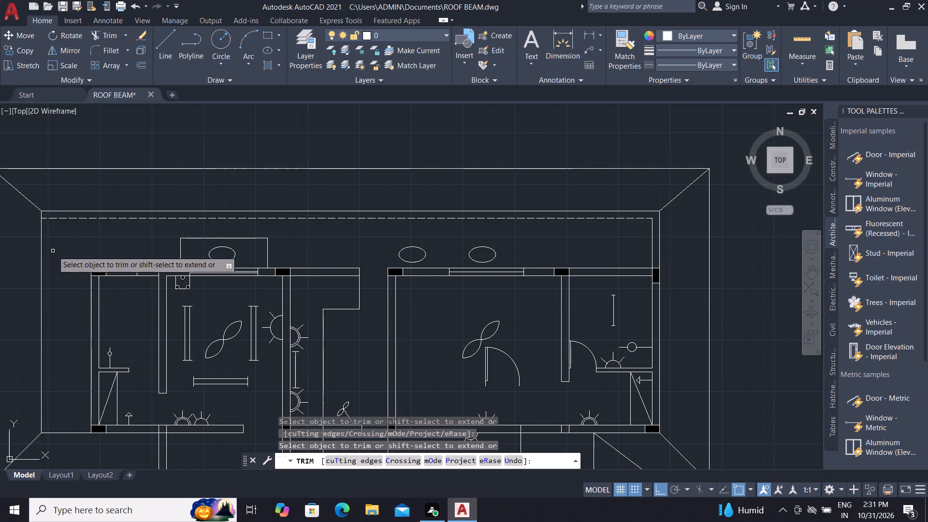
key("Escape")
key("Escape")
key("Escape")
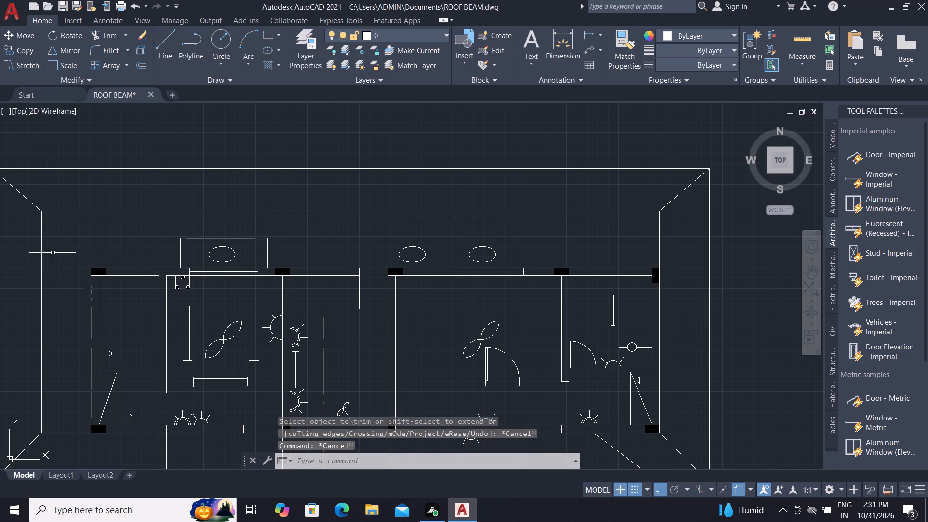
Offset the roof plan's left and upper inner edge lines inward by 40.
type("O")
key("space")
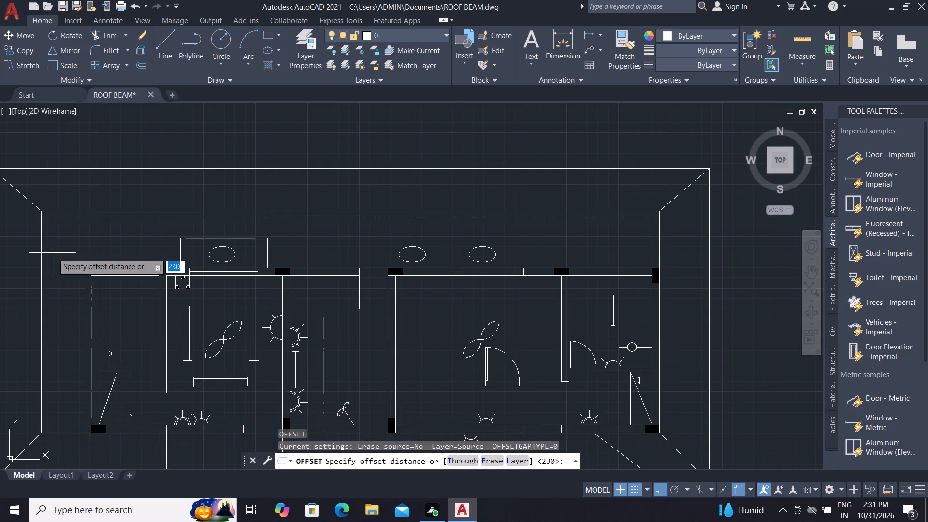
type("40")
key("space")
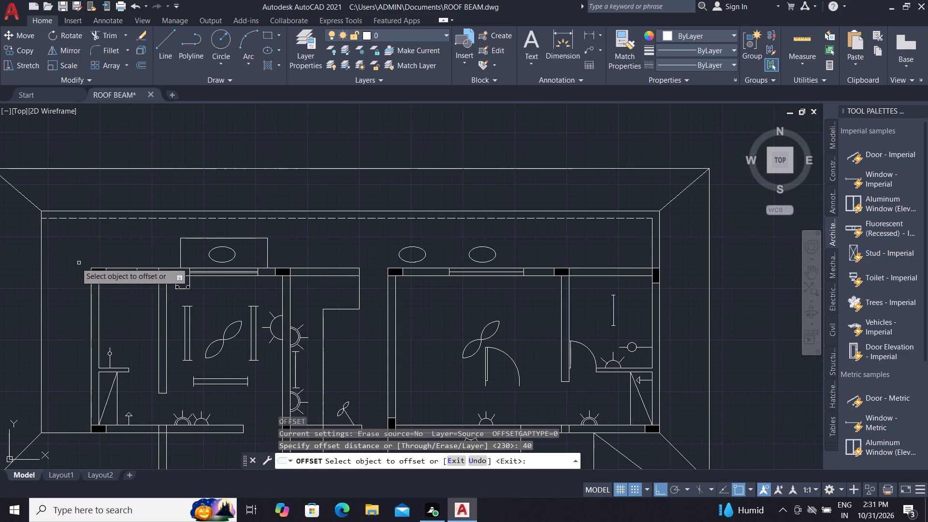
left_click(41, 263)
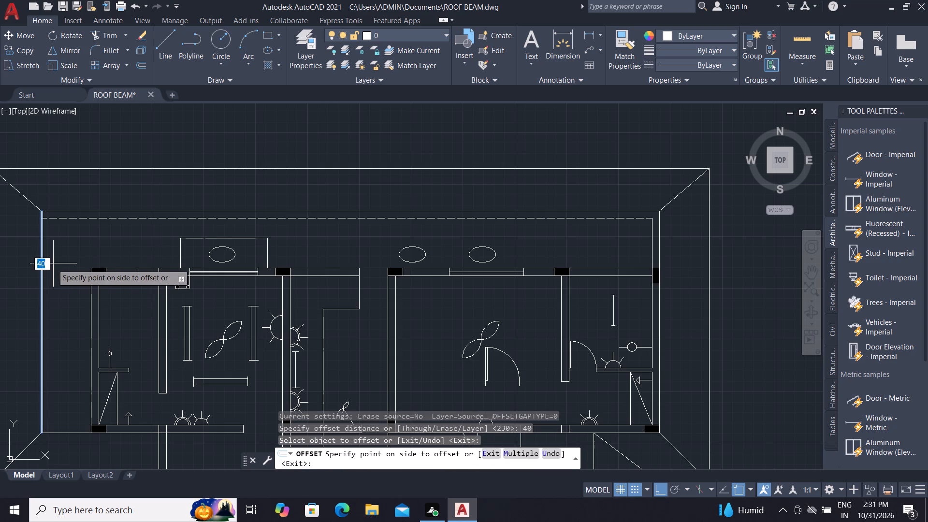
left_click(69, 264)
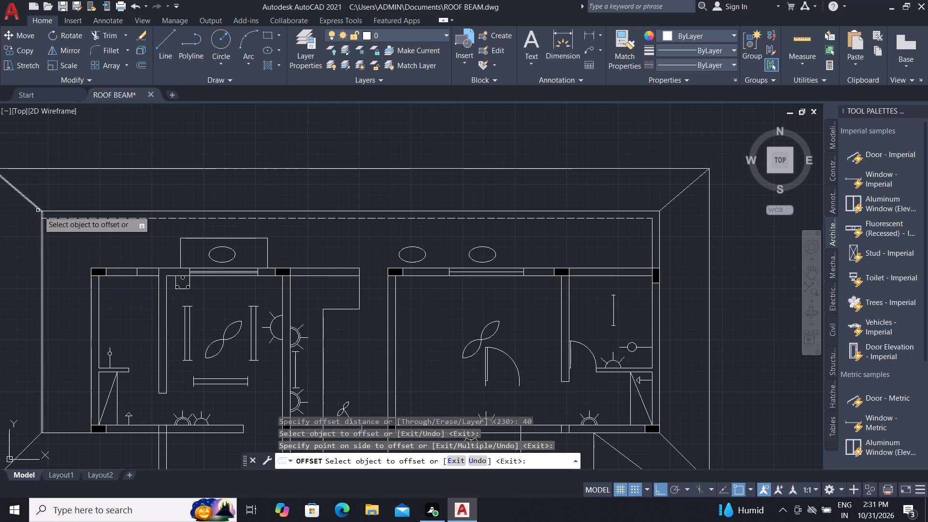
scroll(42, 202, "up", 3)
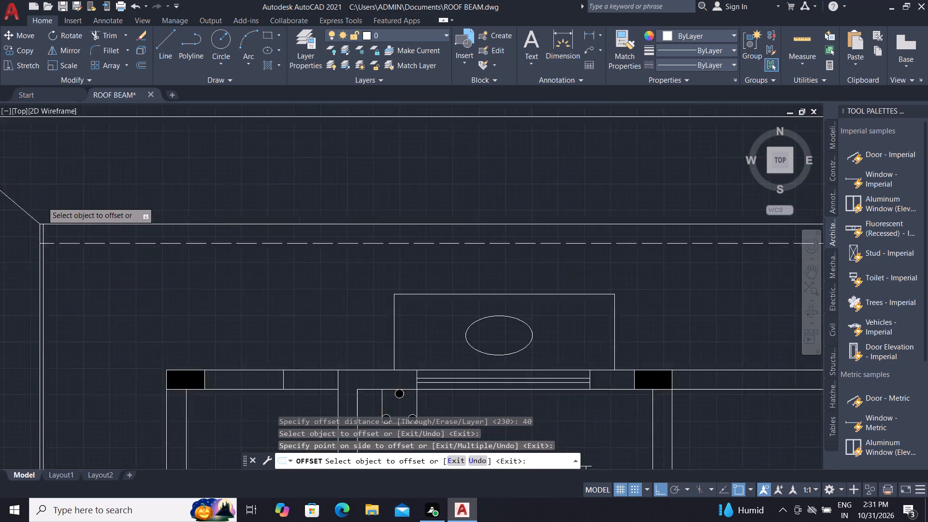
left_click(51, 236)
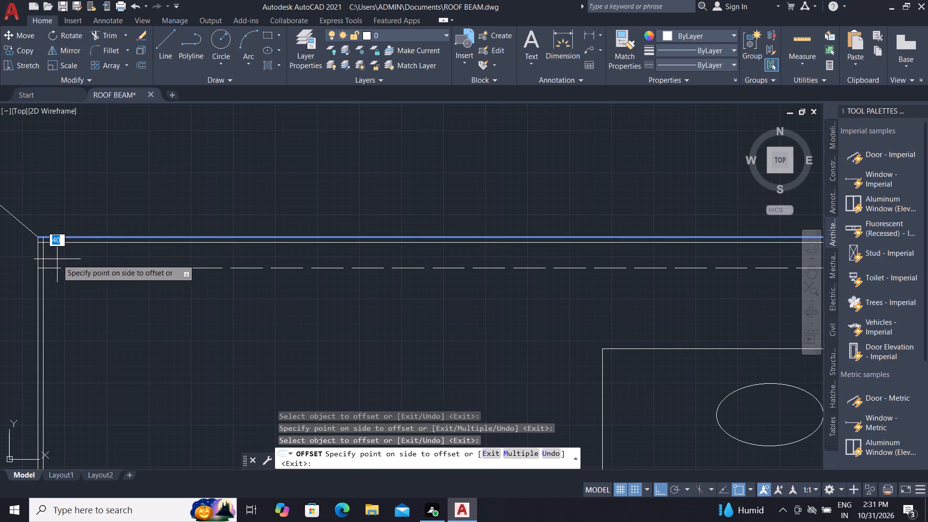
left_click(57, 259)
scroll(52, 271, "down", 2)
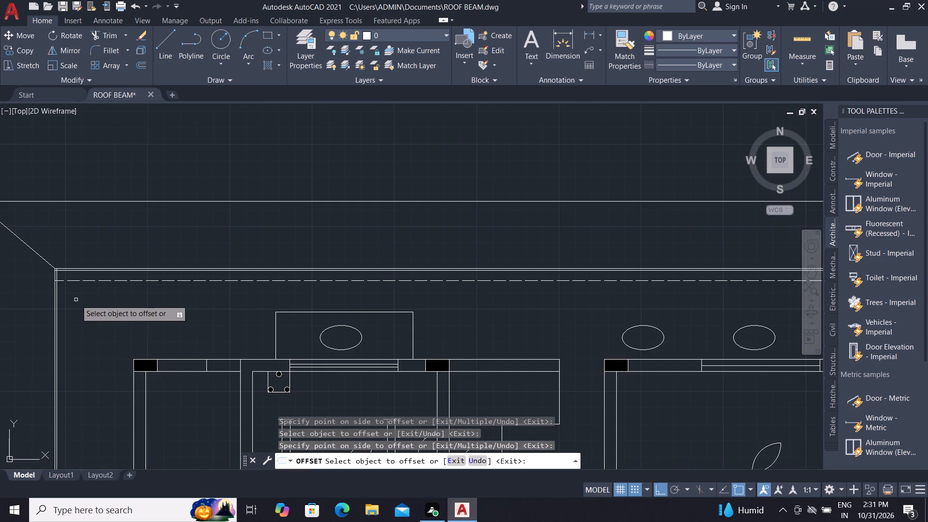
key("Escape")
Draw a vertical line about 1730 long from the top-left room's wall opening jamb up to the roof's upper edge lines.
type("L")
key("space")
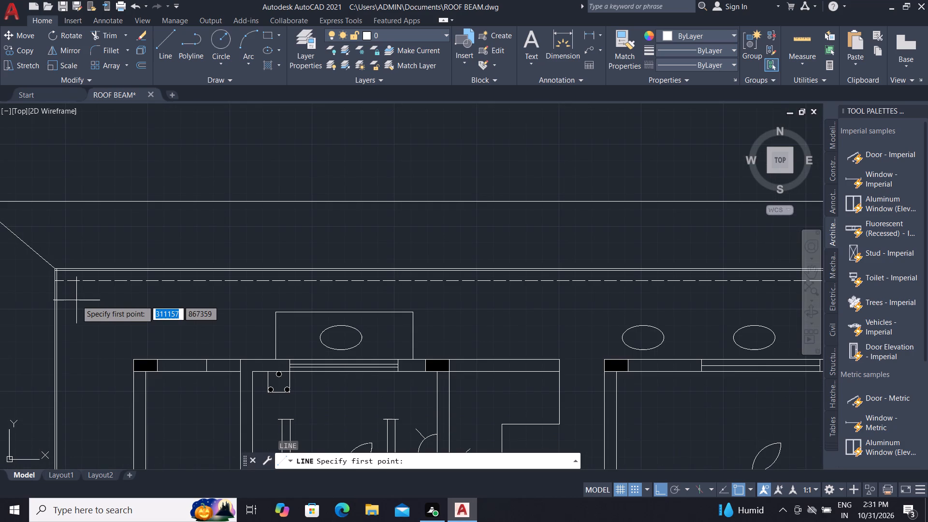
scroll(75, 294, "down", 1)
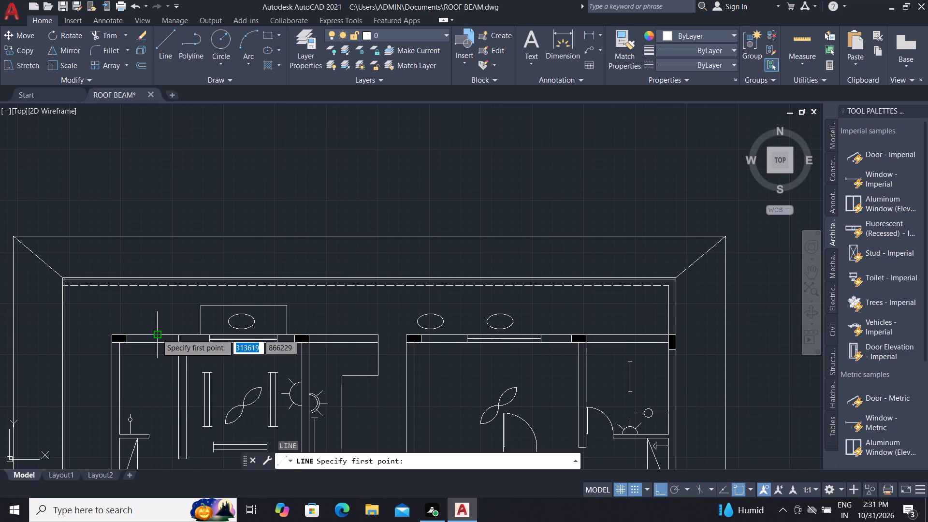
left_click(157, 334)
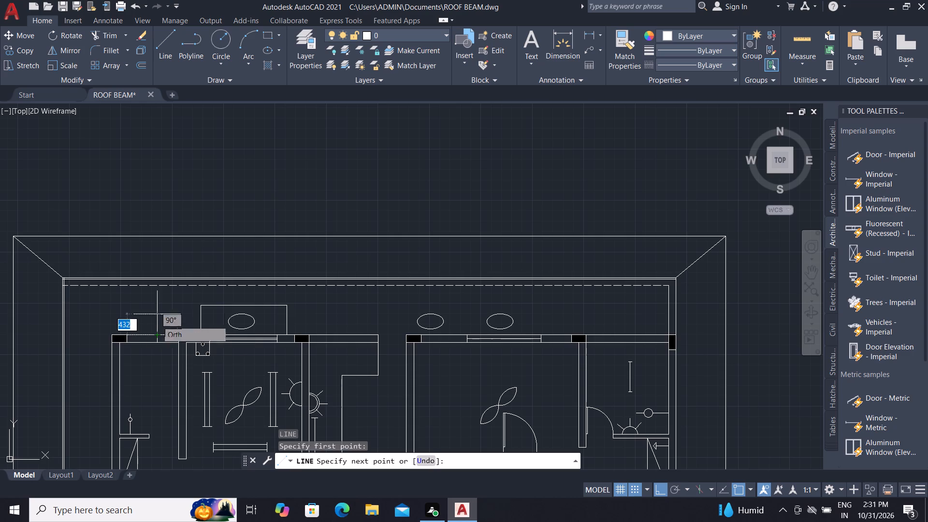
scroll(156, 275, "up", 4)
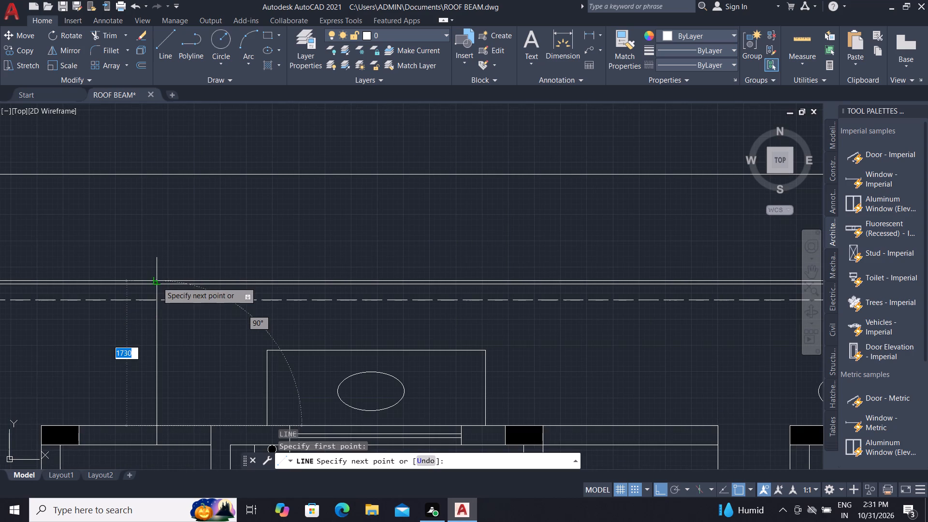
left_click(156, 283)
key("Escape")
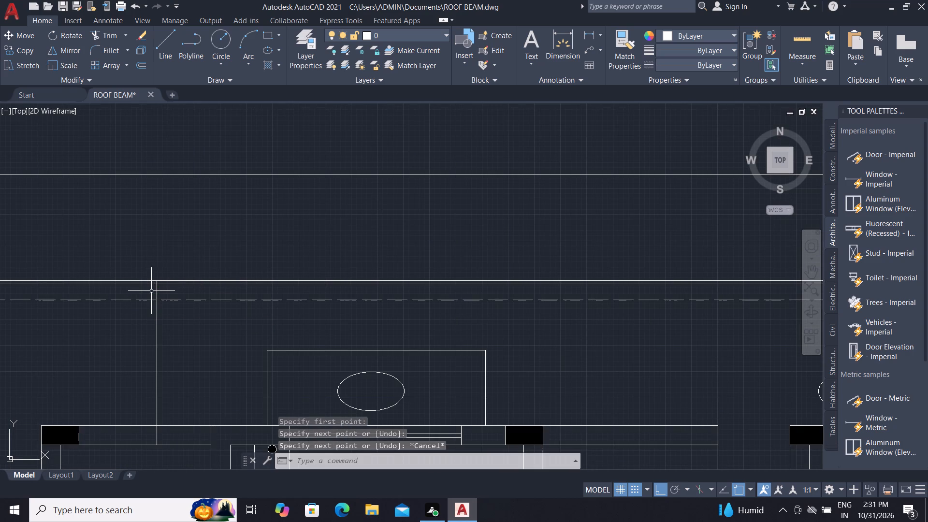
Trim the new vertical line's upper end between the two closely spaced lines of the roof's upper edge.
type("TR")
key("space")
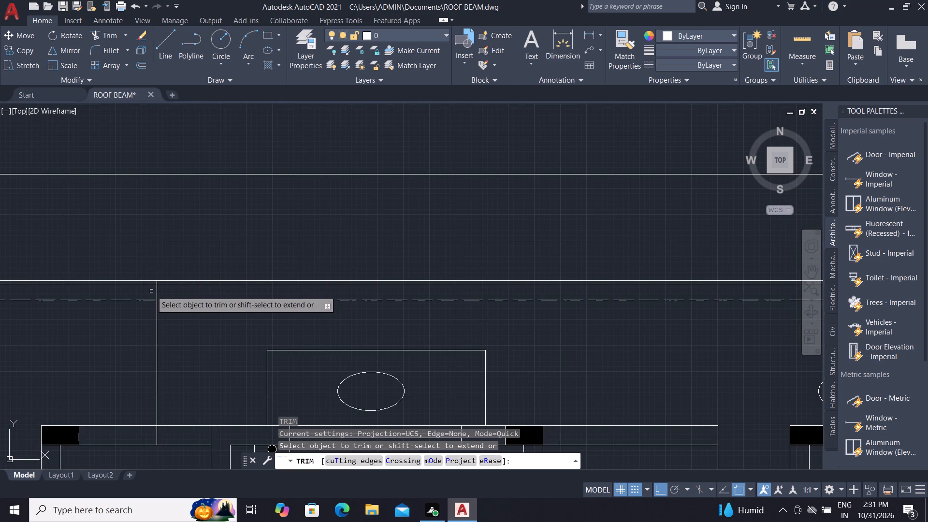
scroll(165, 279, "up", 3)
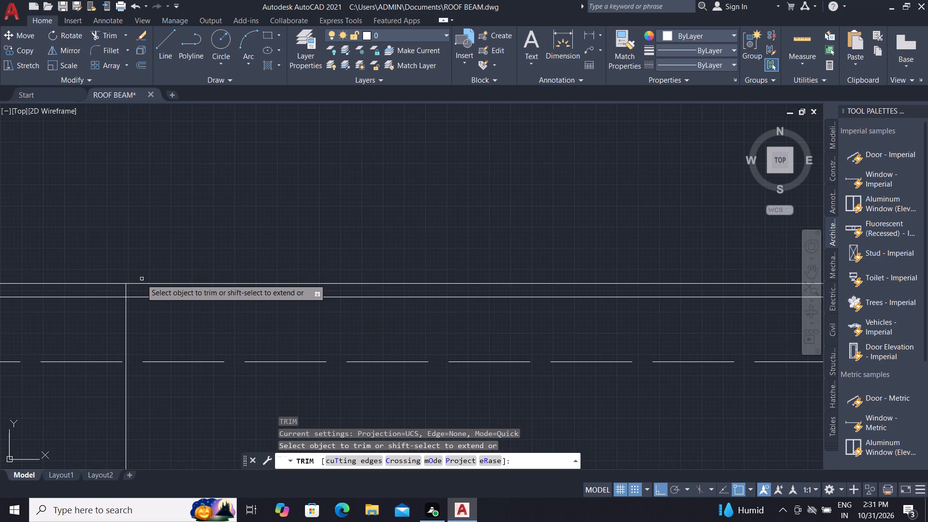
scroll(131, 292, "up", 3)
left_click(71, 283)
left_click(138, 290)
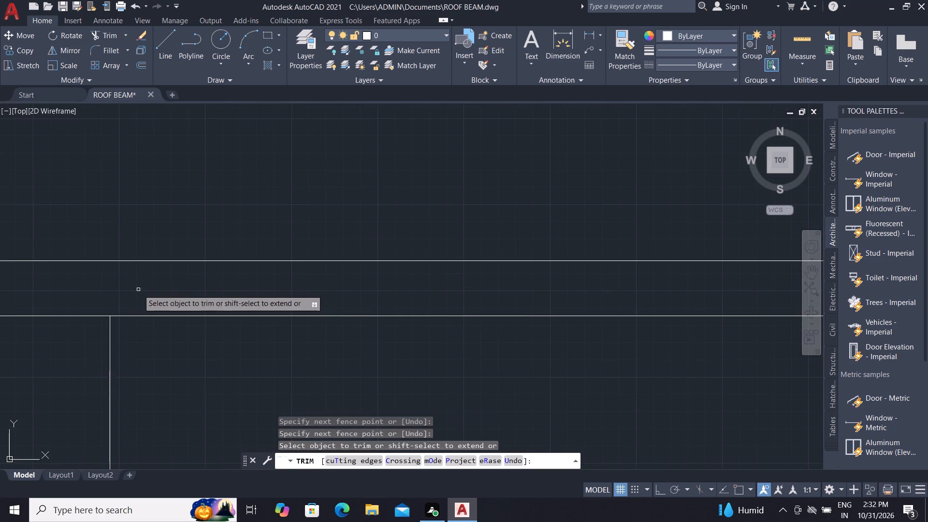
scroll(137, 287, "down", 6)
scroll(294, 281, "down", 2)
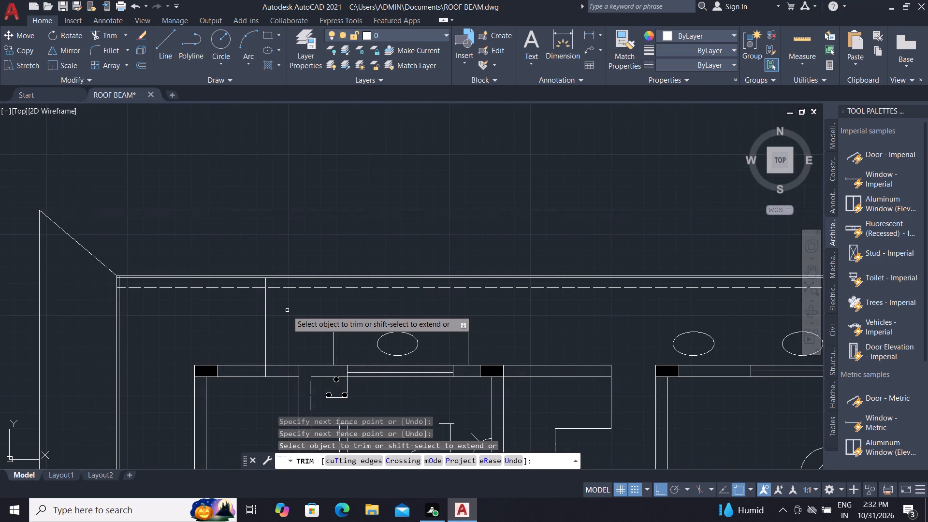
key("Escape")
key("Escape")
key("Escape")
key("Escape")
key("Escape")
key("Escape")
key("Escape")
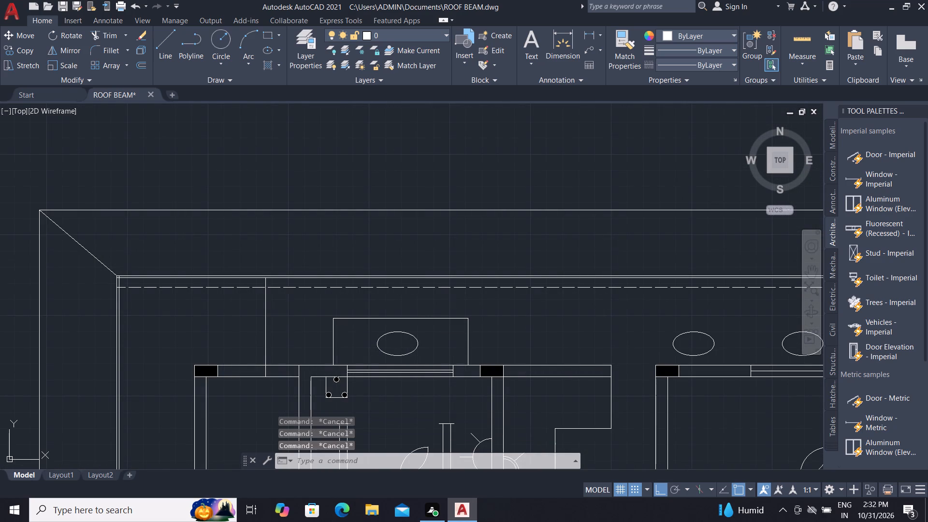
key("Escape")
Trim both wall lines between the new vertical line and the neighbouring room's wall.
type("TR")
key("space")
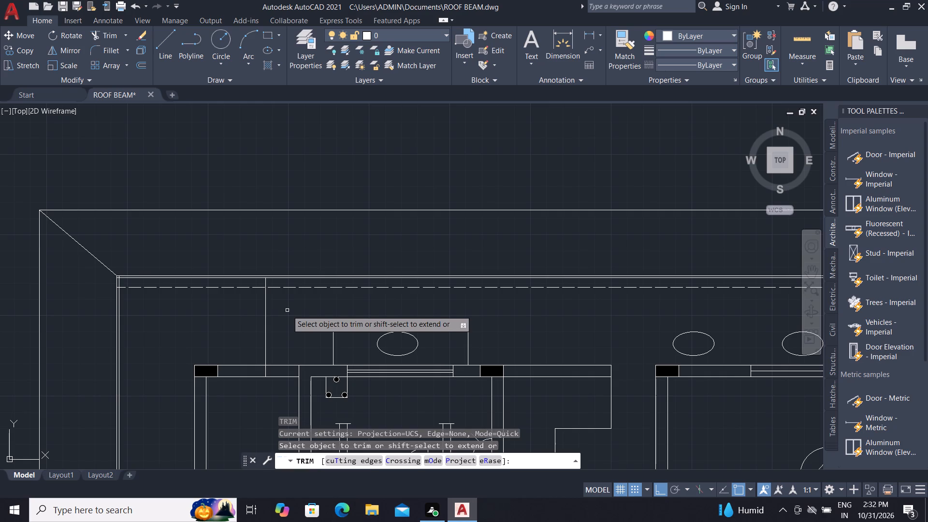
left_click(287, 357)
left_click(286, 387)
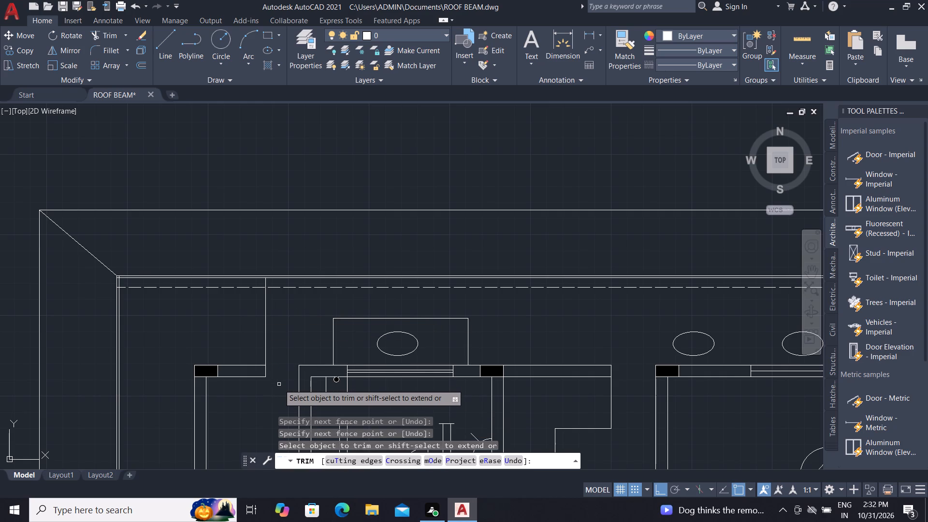
key("Escape")
key("Escape")
key("Escape")
key("Escape")
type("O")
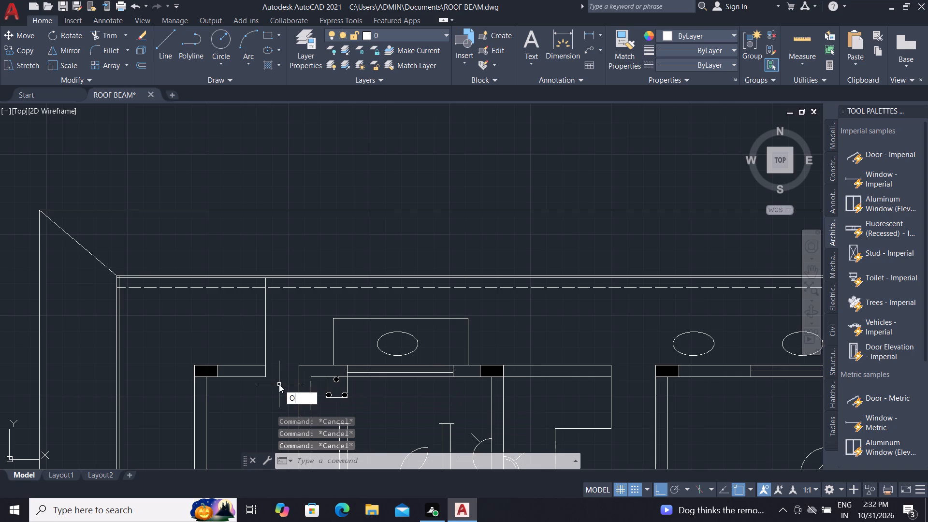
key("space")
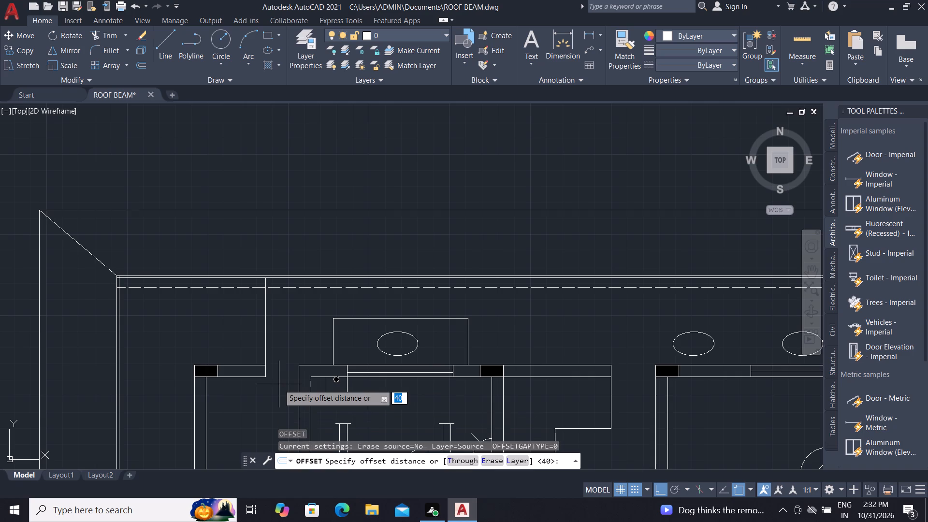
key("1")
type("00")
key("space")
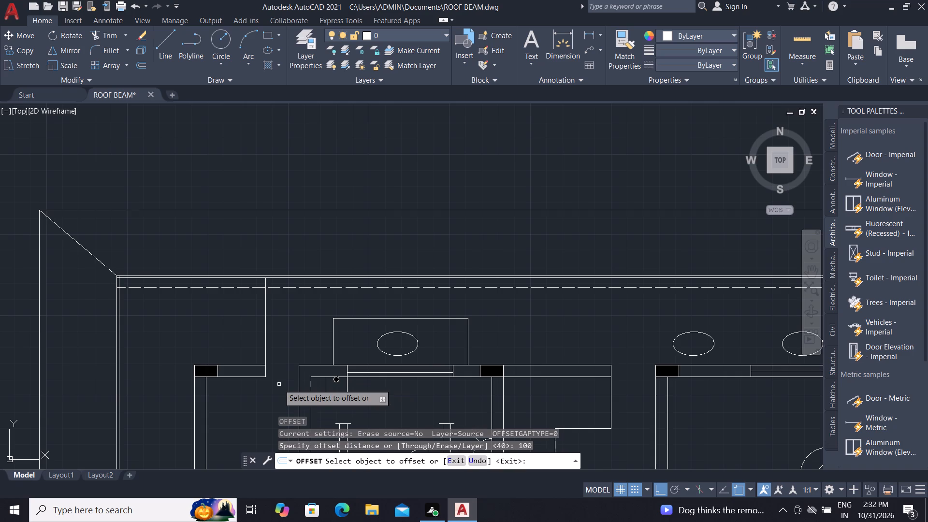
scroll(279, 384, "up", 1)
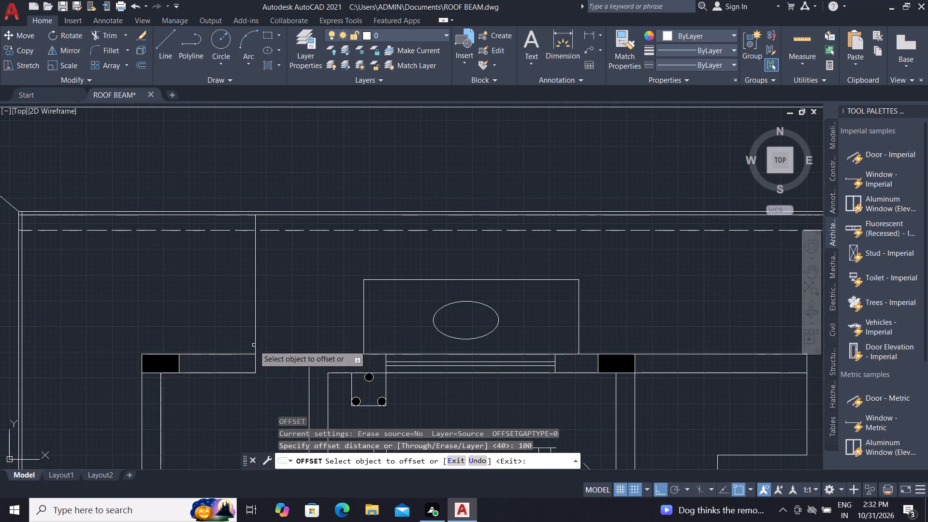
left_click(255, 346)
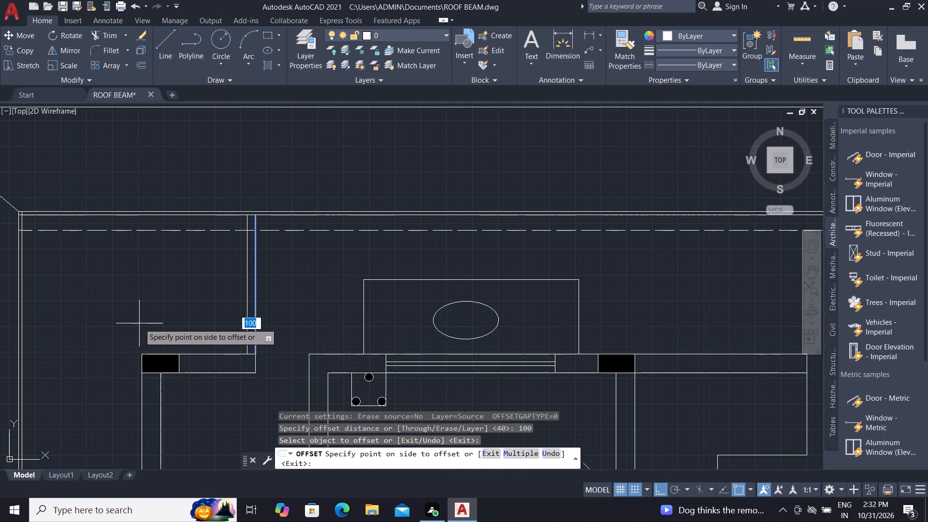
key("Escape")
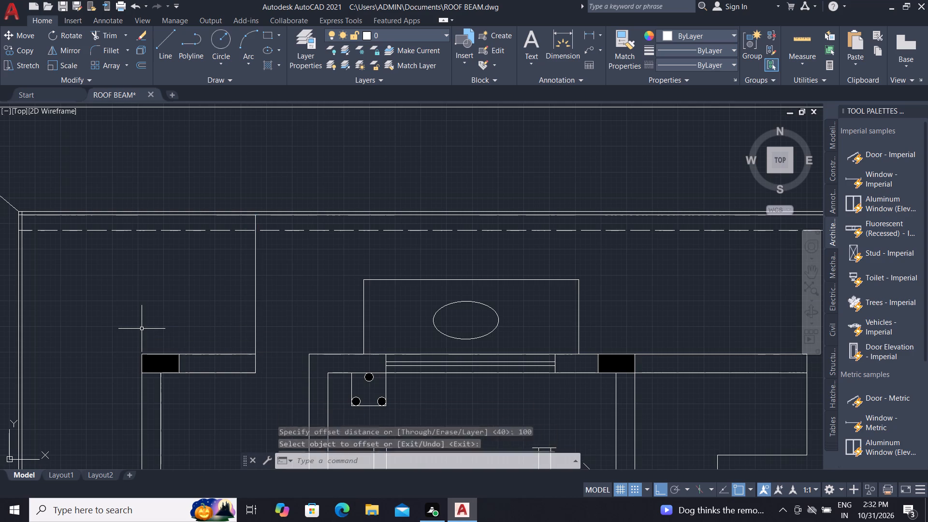
Offset the new vertical line by 150 toward the roof's left edge.
type("O 150")
key("space")
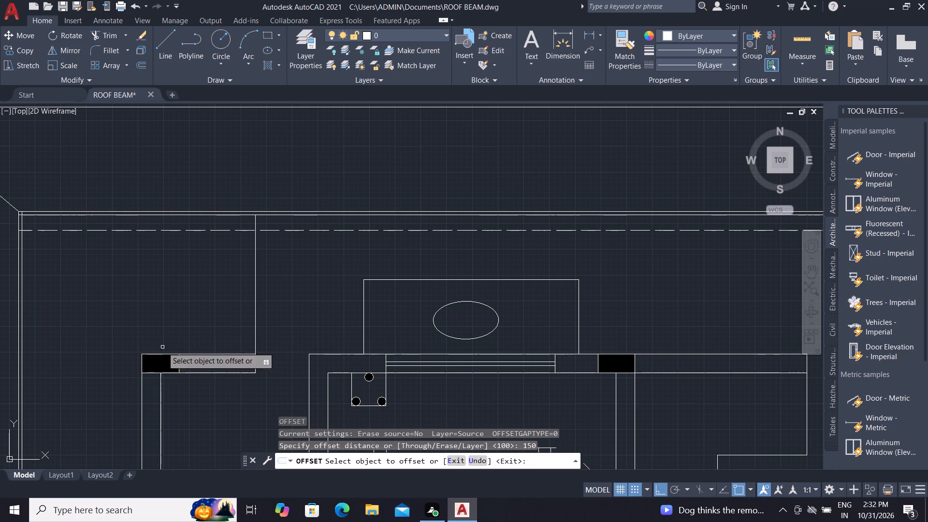
left_click(254, 297)
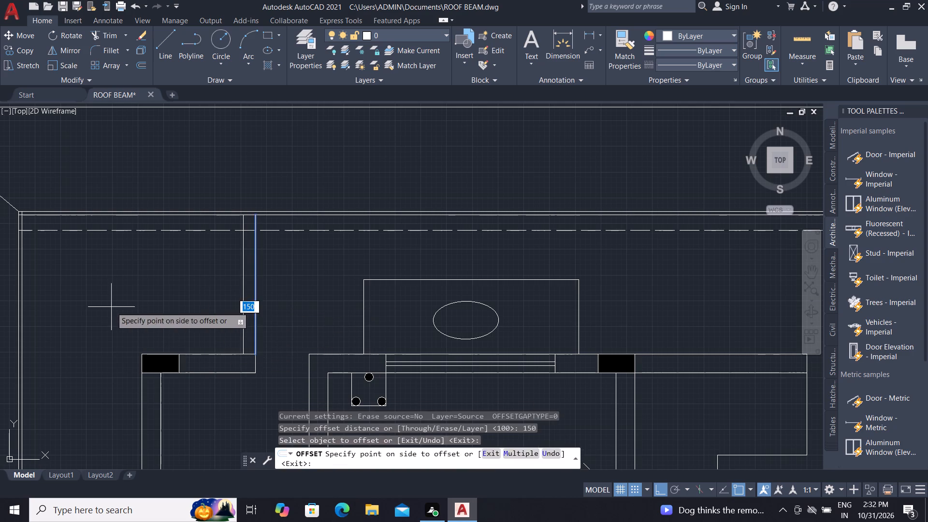
left_click(111, 307)
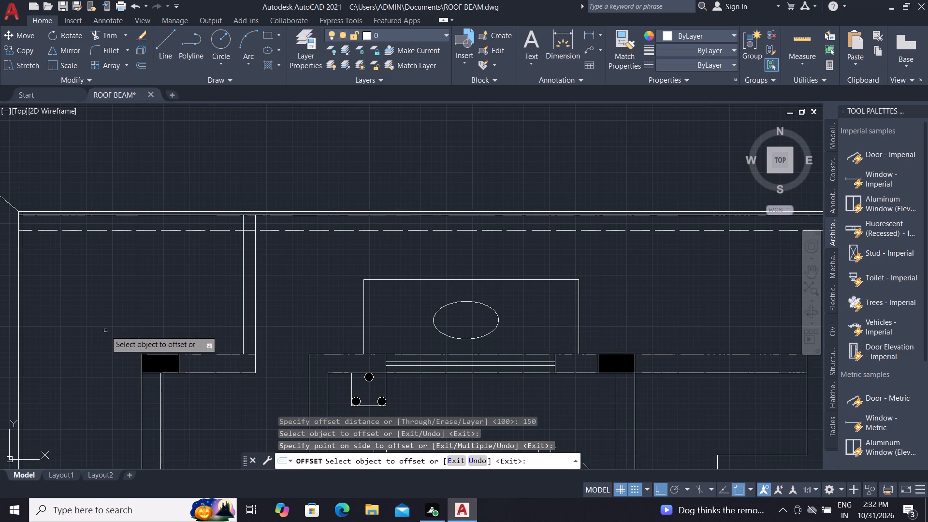
key("Escape")
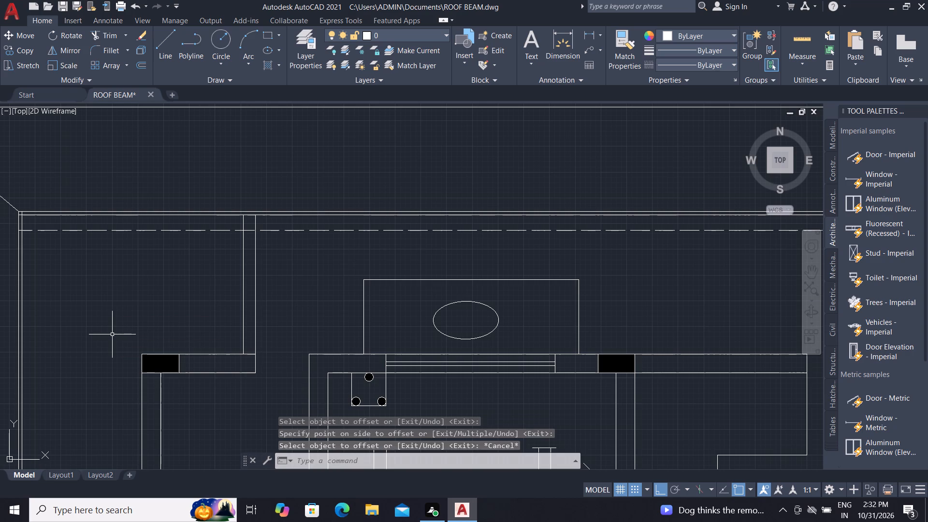
Extend the top-left room's outer left wall line up past the dashed line to the roof's upper inner edge.
type("EX")
key("space")
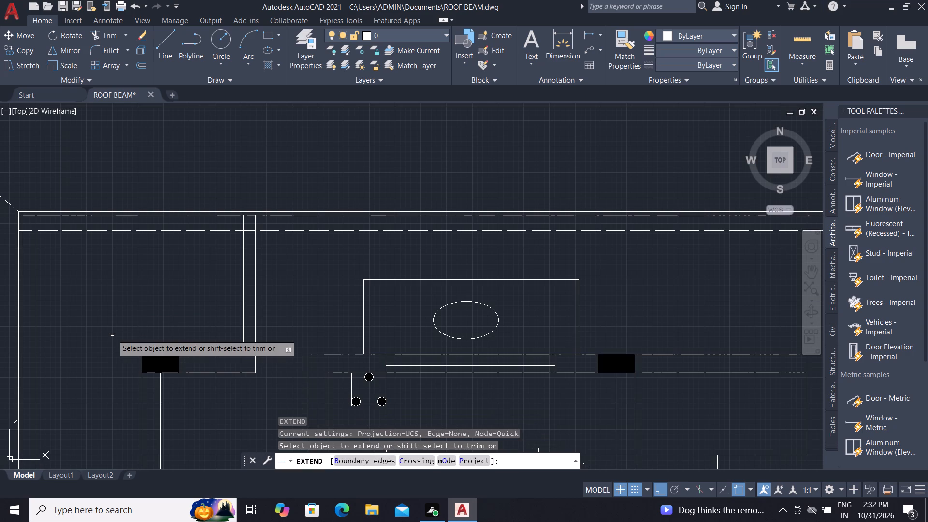
left_click(143, 398)
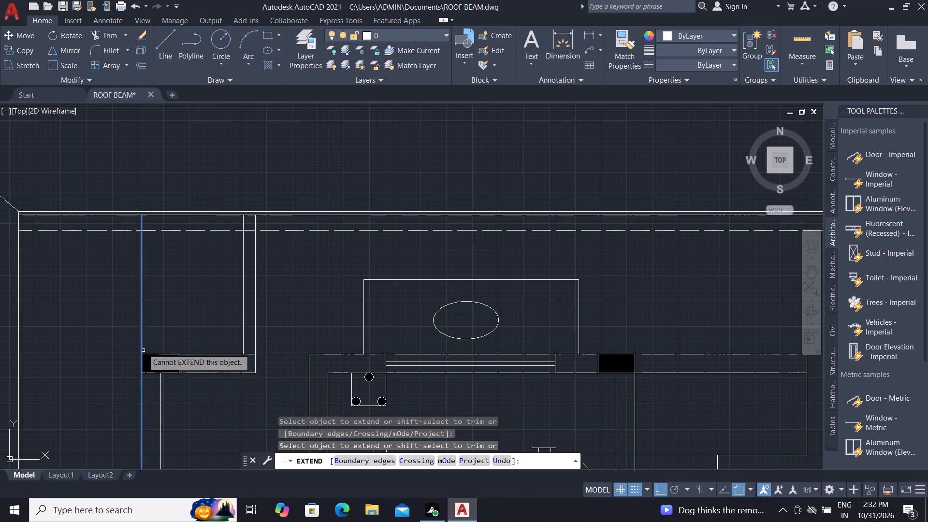
left_click(143, 330)
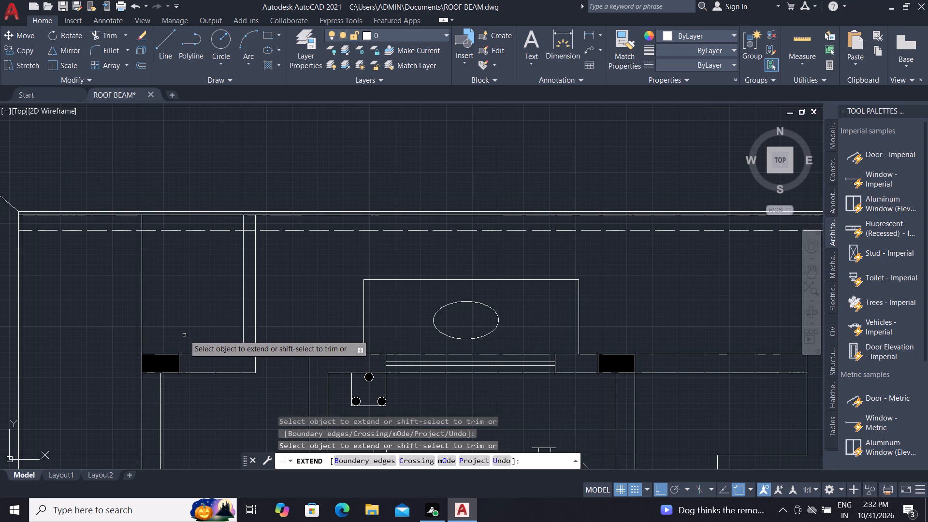
key("Escape")
Trim away all dashed line segments between the 150-wide vertical pair's right line and the roof's left edge.
type("TR")
key("space")
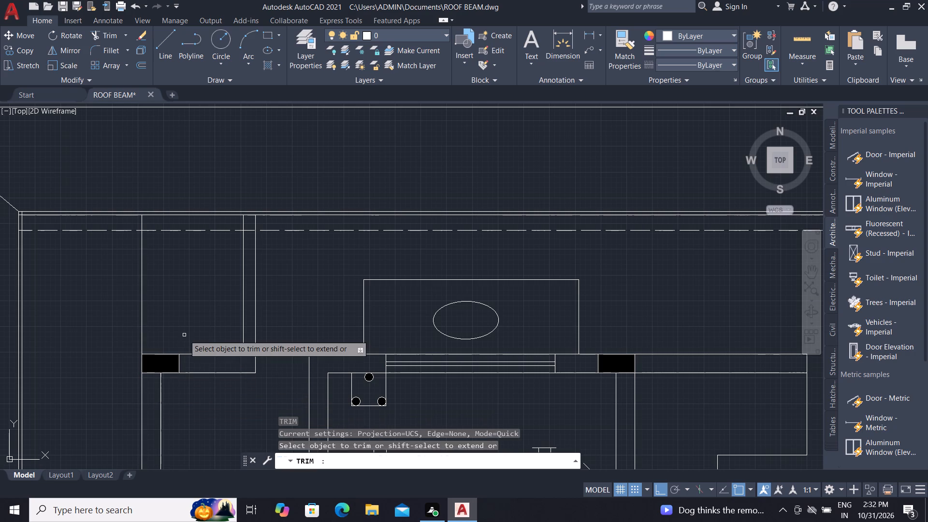
left_click(206, 231)
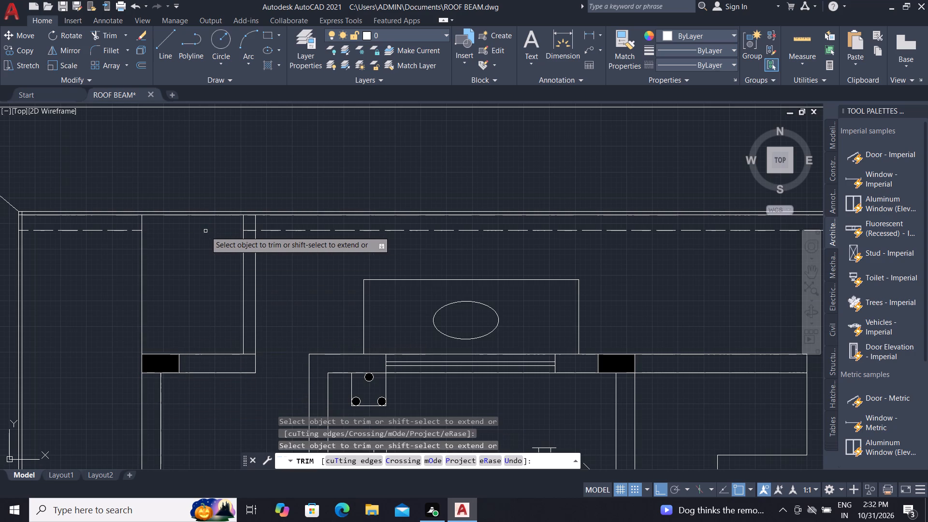
left_click(133, 228)
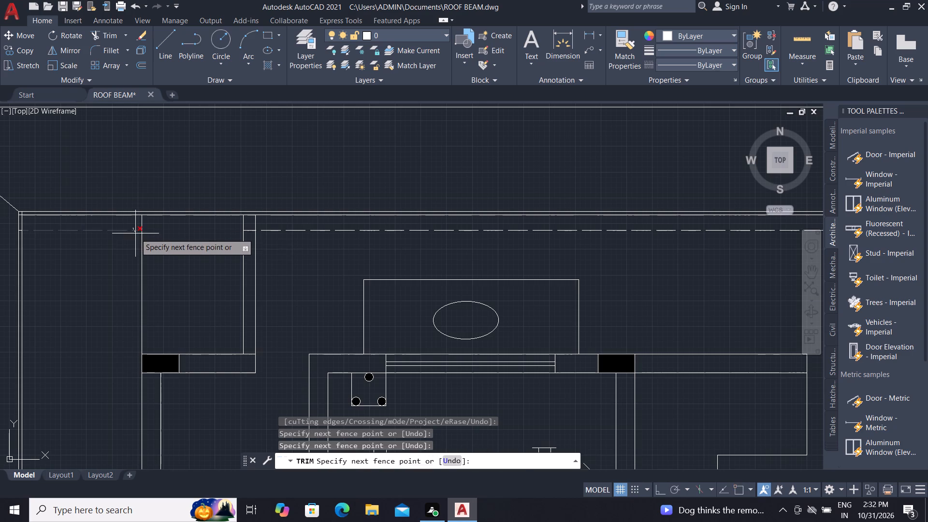
left_click(135, 233)
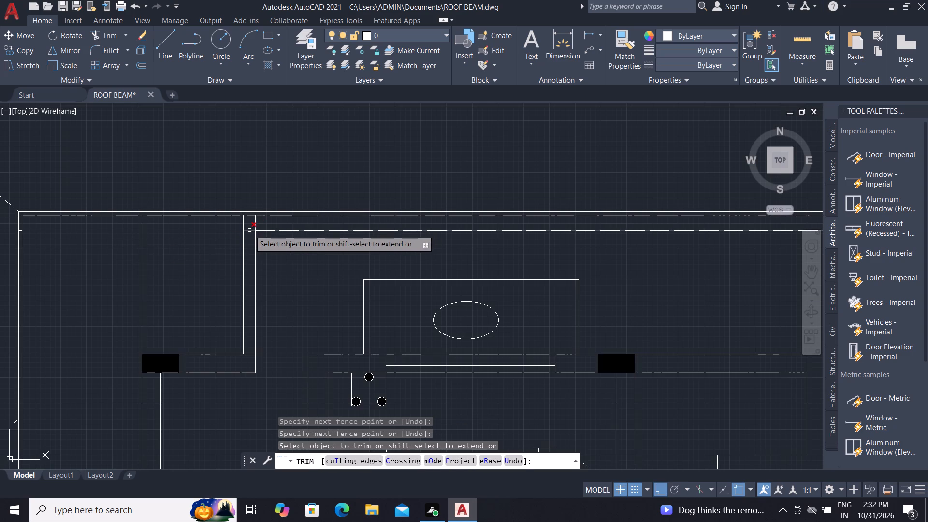
left_click(249, 230)
scroll(14, 234, "up", 2)
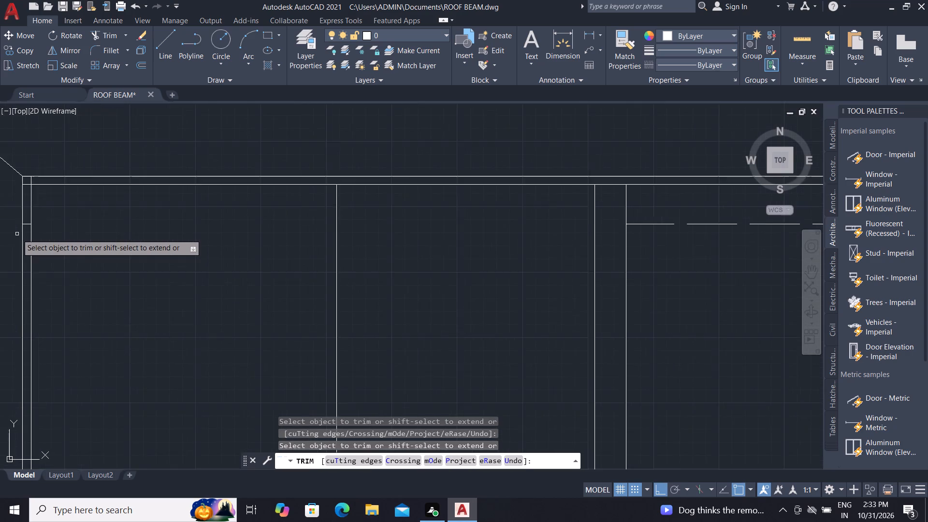
scroll(17, 234, "up", 1)
left_click(32, 207)
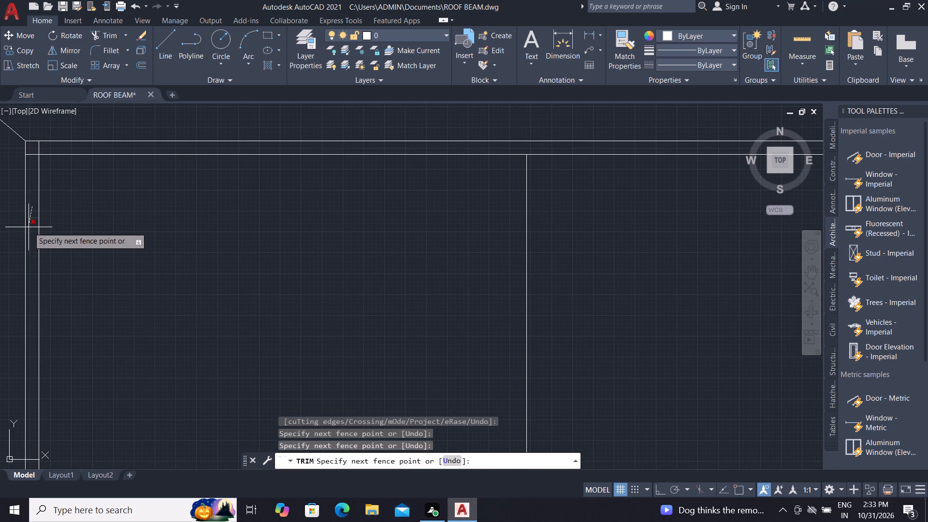
left_click(31, 228)
Trim the crossing ends of the two 40 offset lines at the roof plan's upper-left corner.
scroll(31, 146, "up", 4)
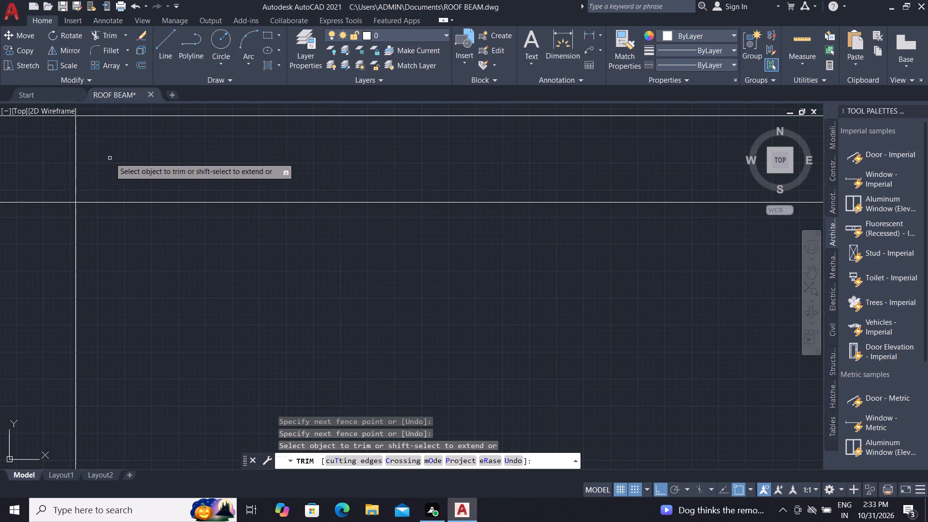
left_click(110, 158)
left_click(19, 214)
scroll(28, 207, "down", 6)
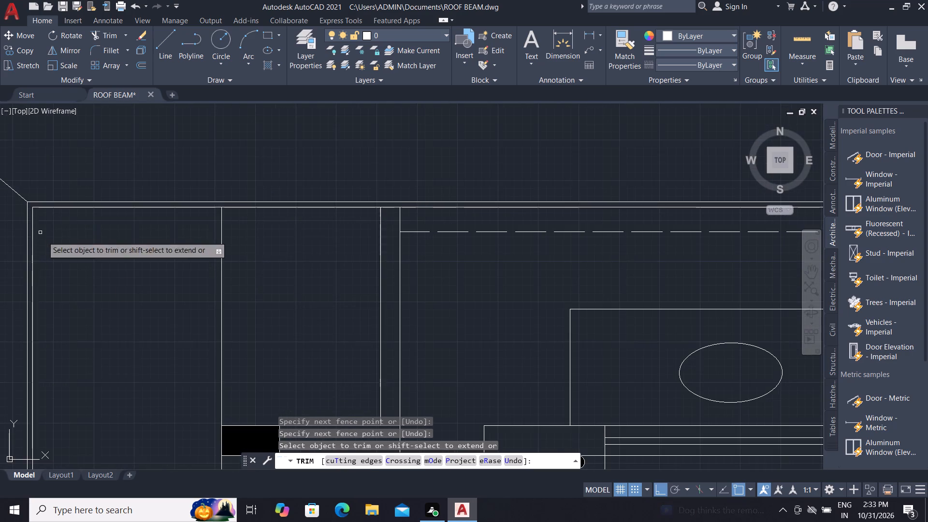
scroll(121, 275, "down", 1)
key("Escape")
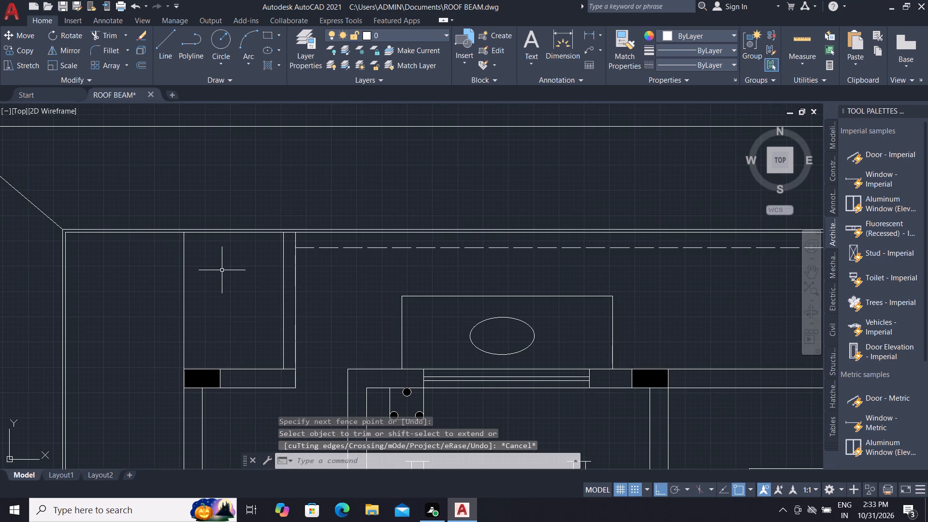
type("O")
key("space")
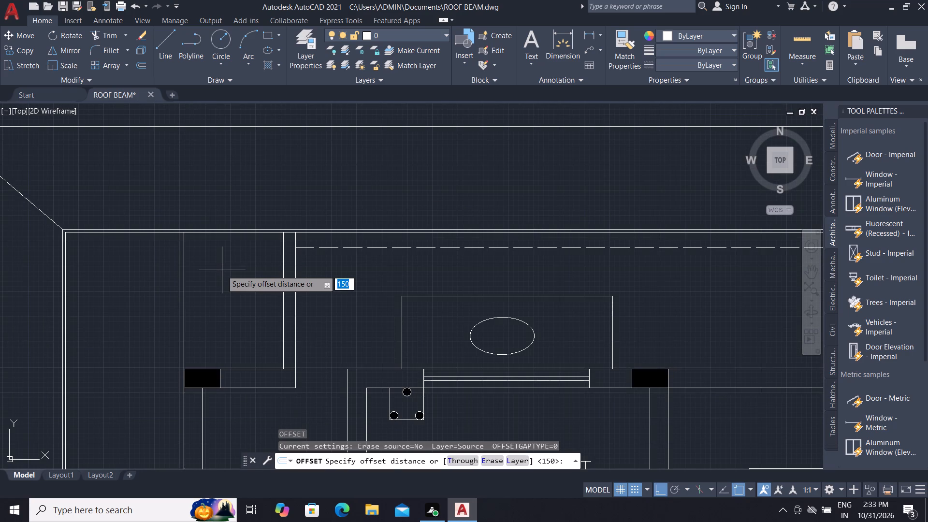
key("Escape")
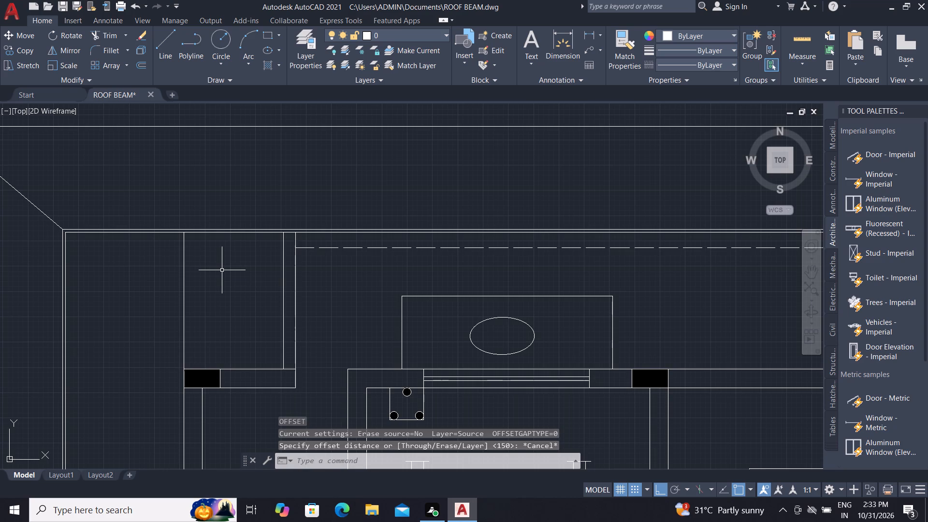
Erase the left line of the 150-wide vertical pair above the top-left room's wall.
left_click(283, 277)
key("Delete")
Offset the remaining vertical line by 200 toward the roof's left edge, repeating from each new line until four parallel lines are added.
type("O")
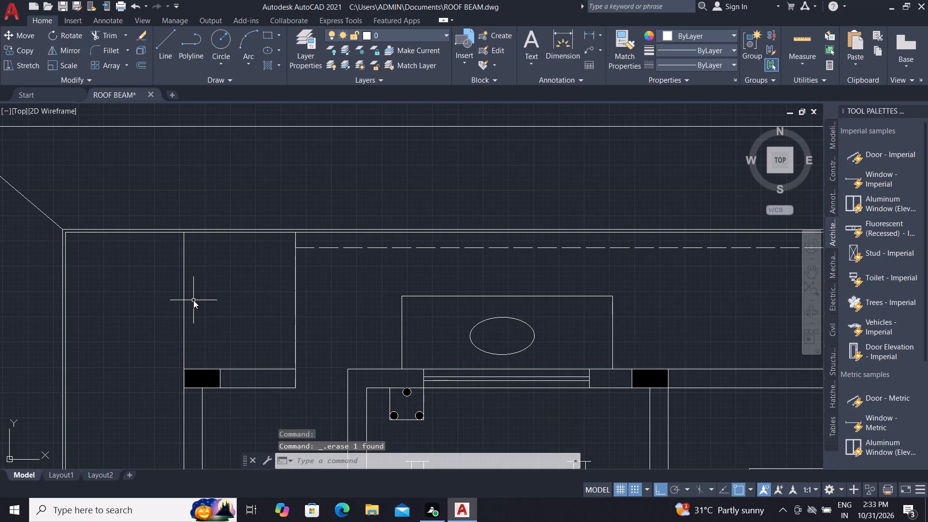
key("space")
key("2")
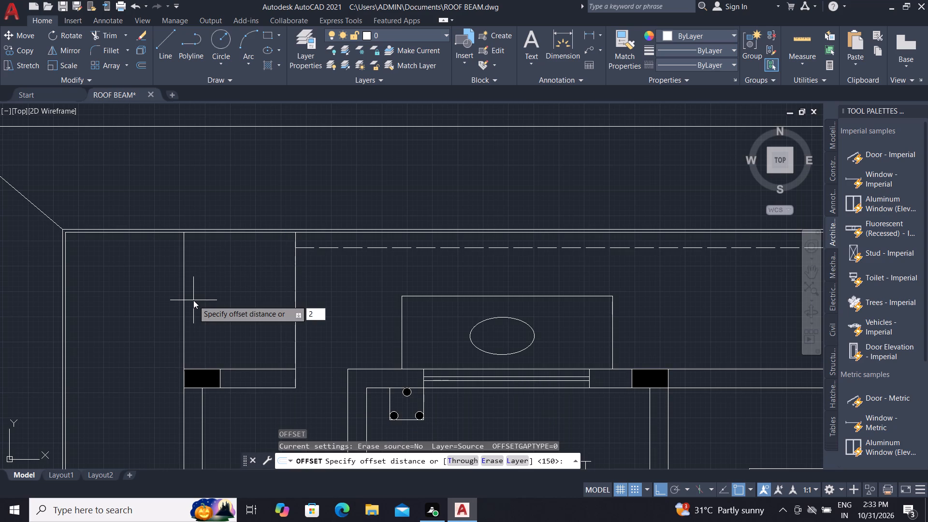
type("00")
key("space")
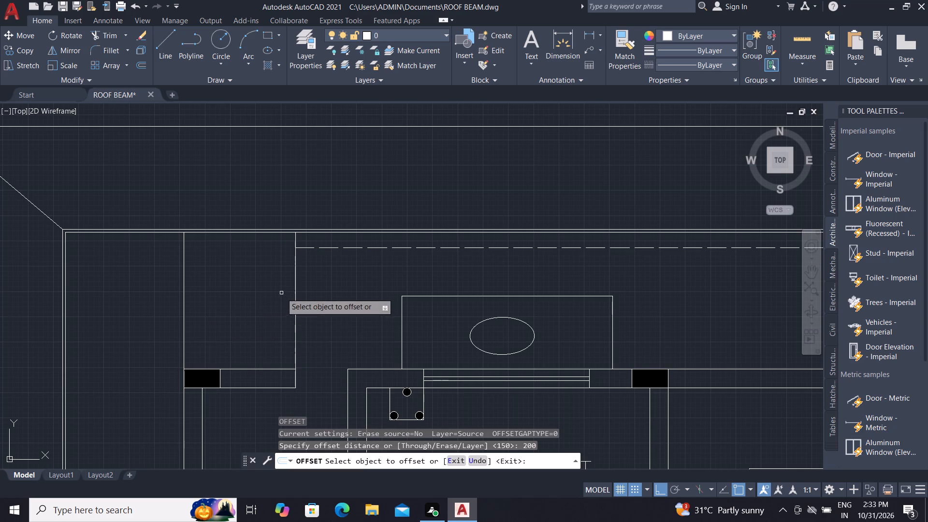
left_click(296, 304)
left_click(221, 309)
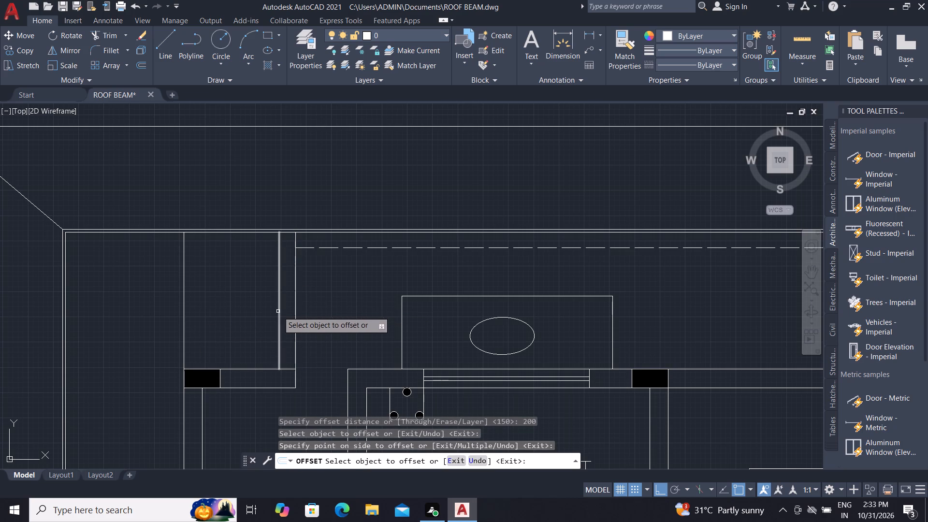
left_click(278, 311)
left_click(236, 318)
left_click(262, 325)
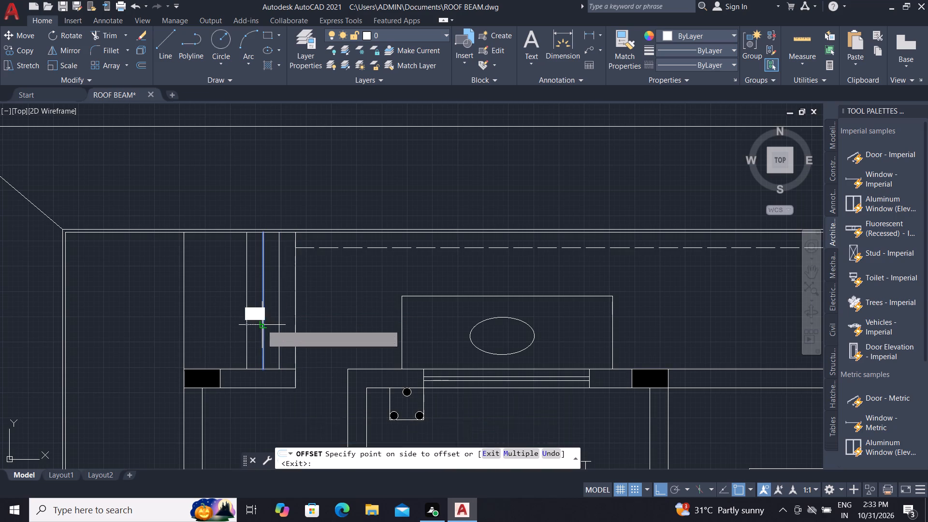
left_click(227, 321)
left_click(246, 325)
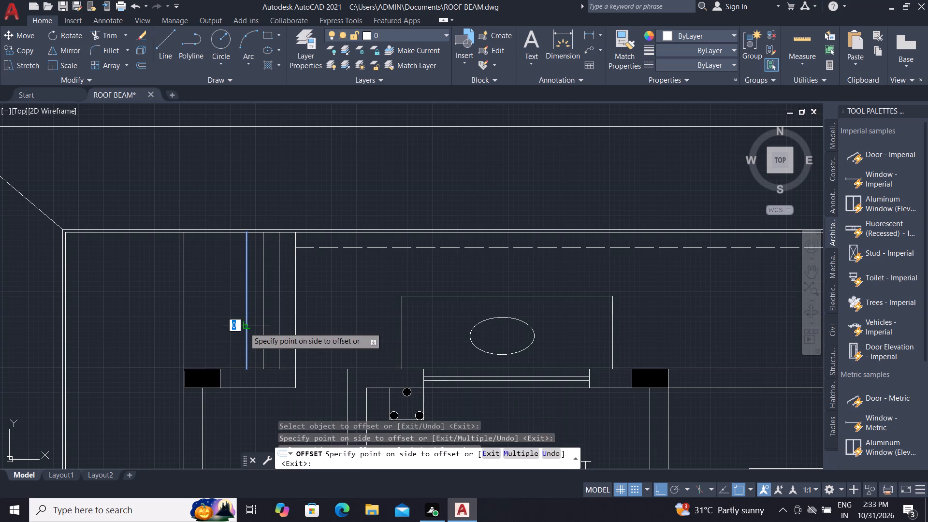
left_click(211, 325)
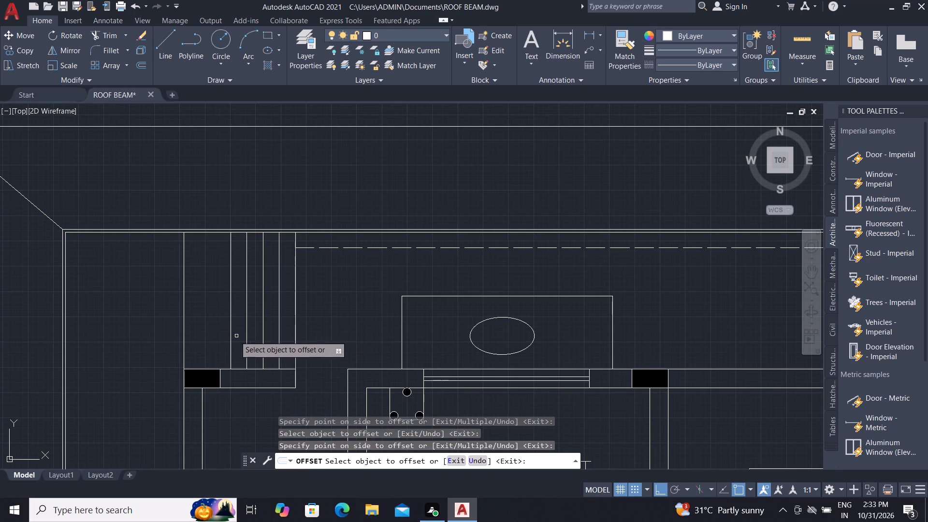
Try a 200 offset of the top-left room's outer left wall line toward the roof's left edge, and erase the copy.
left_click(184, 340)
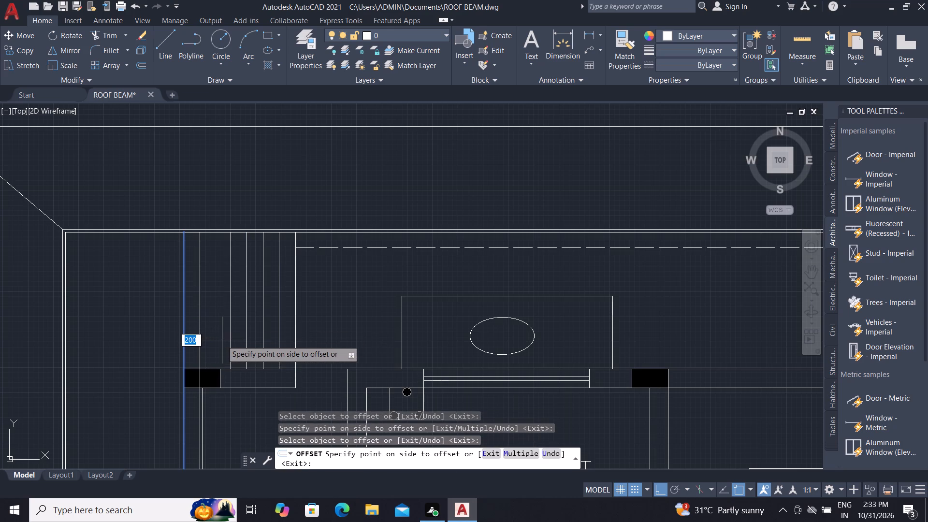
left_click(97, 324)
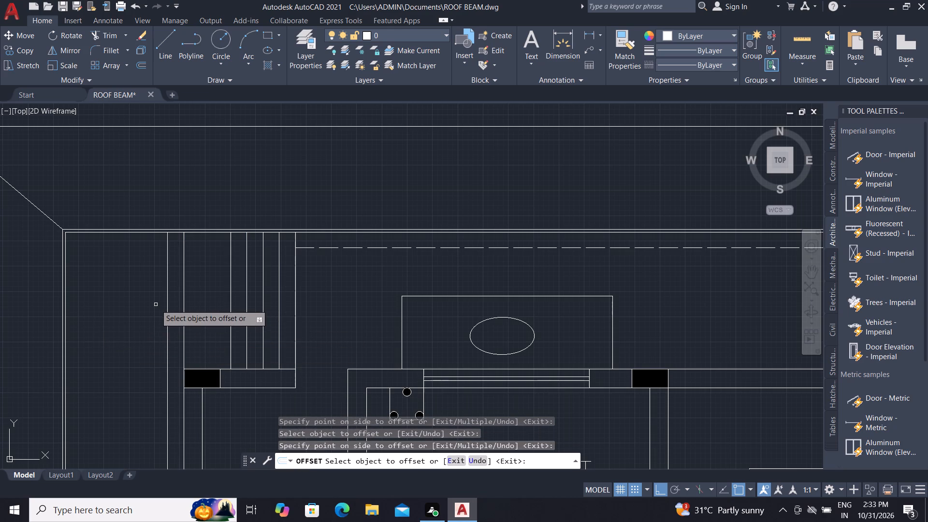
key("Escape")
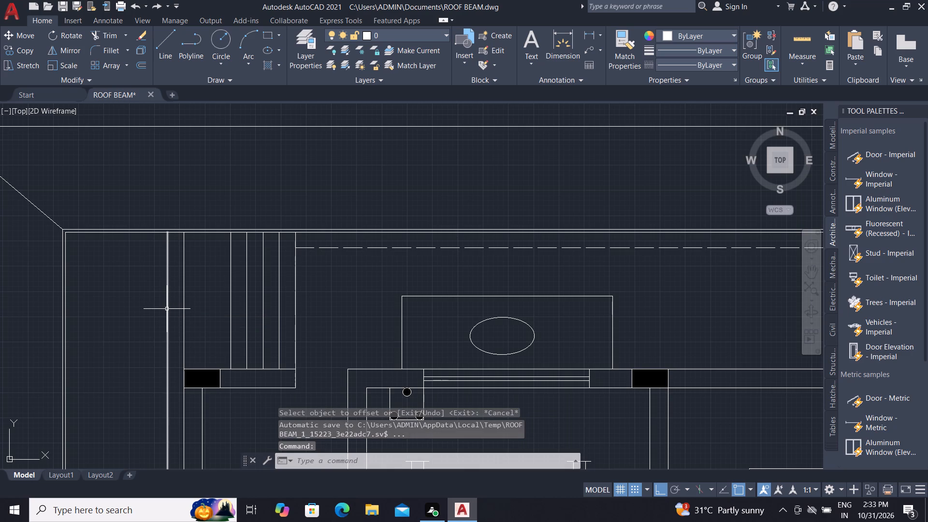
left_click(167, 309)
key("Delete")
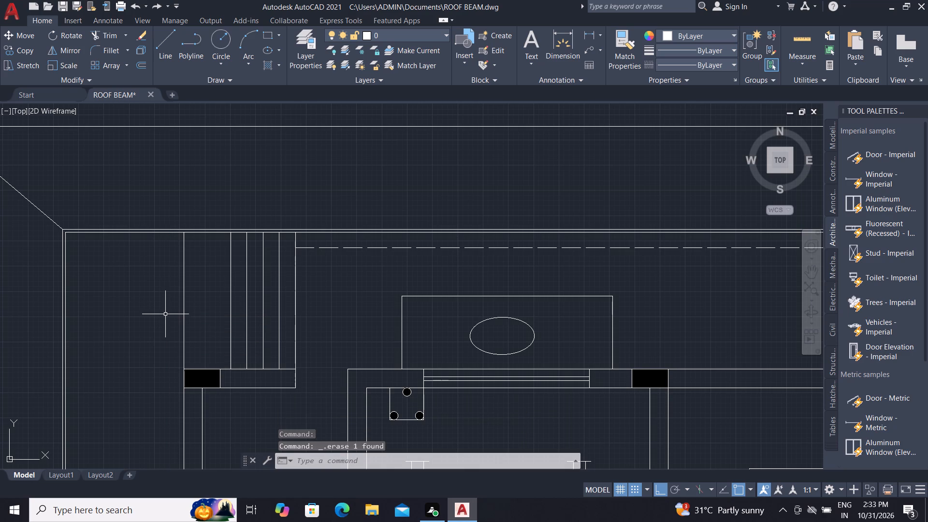
Offset the leftmost of the 200-spaced vertical lines by 200 toward the outer left wall line twice in succession.
type("O")
key("space")
key("space")
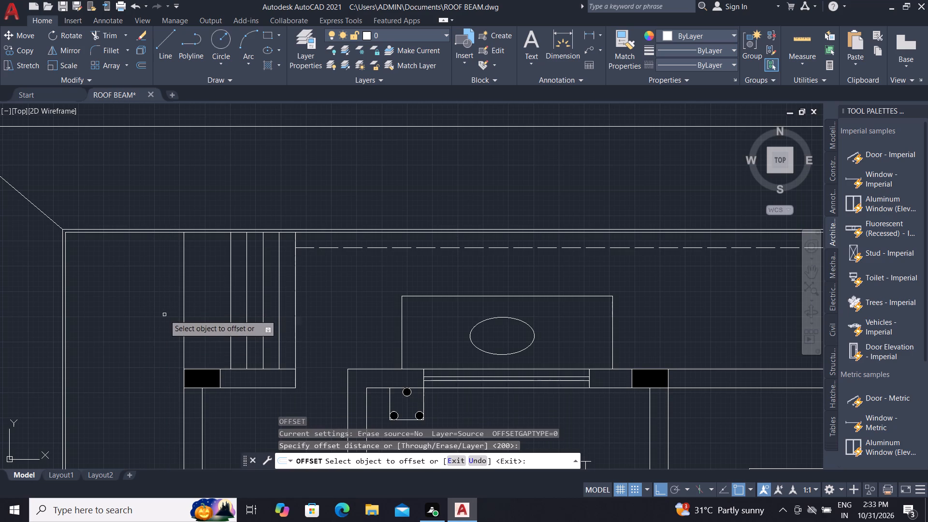
left_click(231, 293)
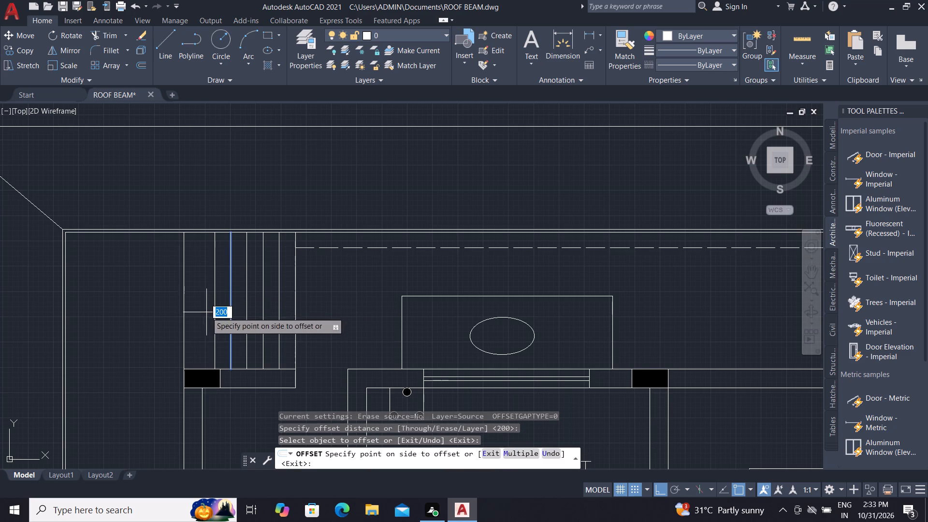
left_click(206, 312)
left_click(215, 314)
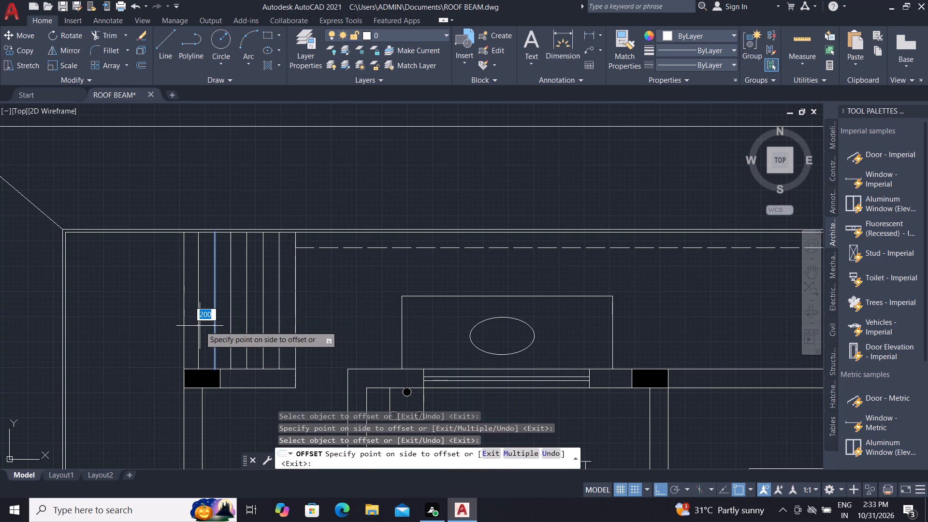
left_click(200, 326)
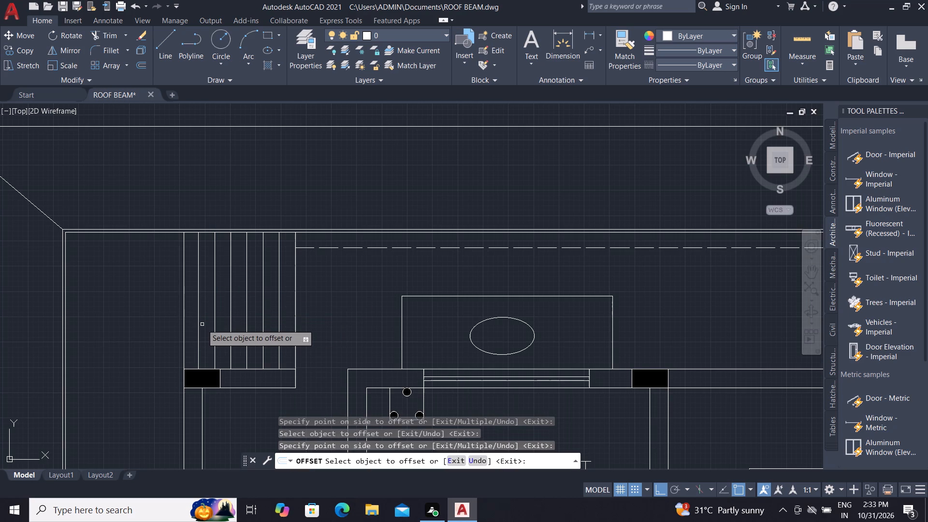
key("Escape")
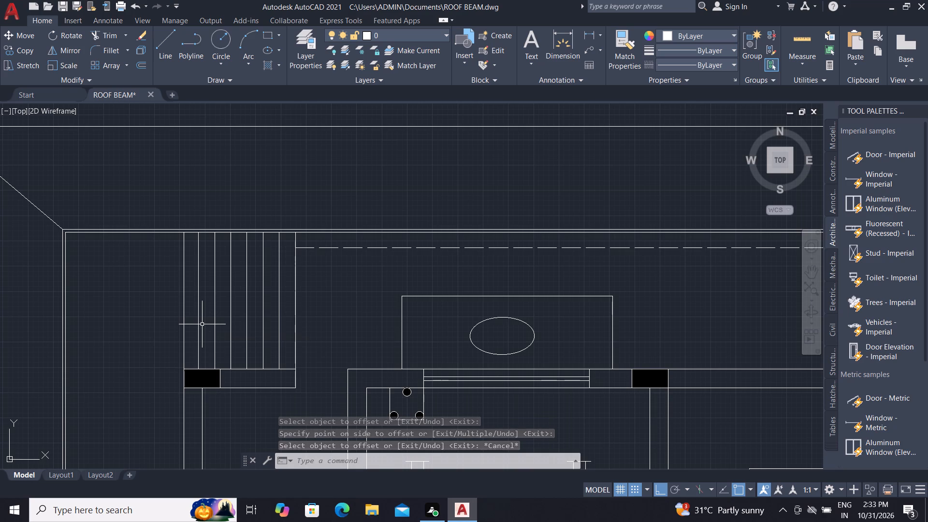
Draw a horizontal line about 1410 long from just left of the top-left column to the roof's inner left edge.
scroll(222, 302, "down", 2)
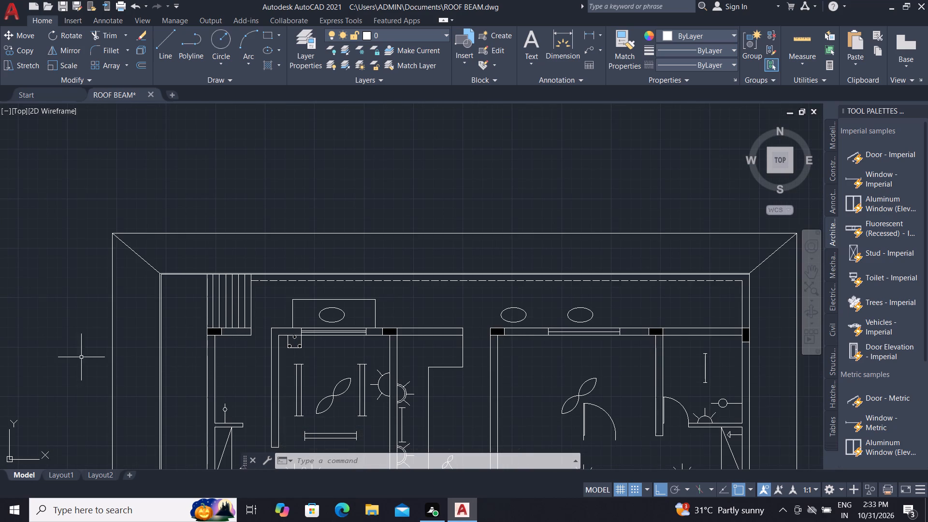
scroll(153, 339, "up", 3)
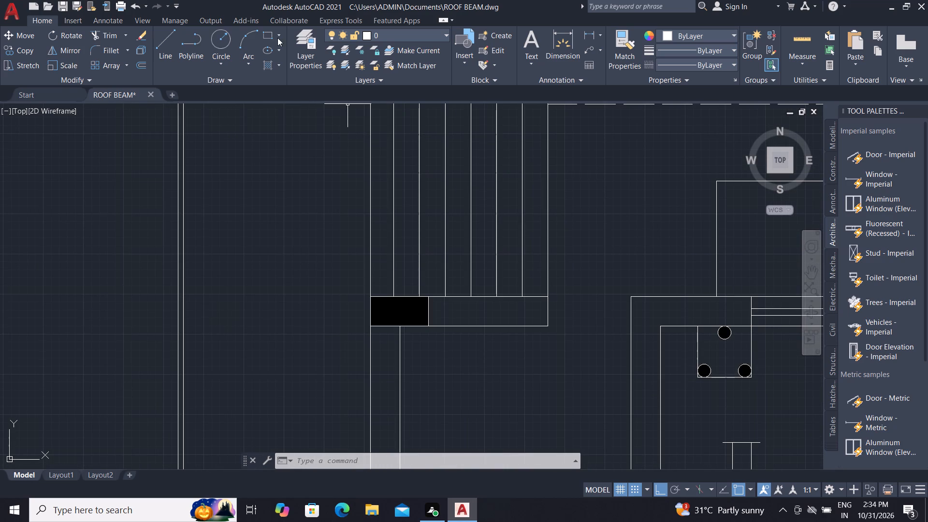
left_click(157, 43)
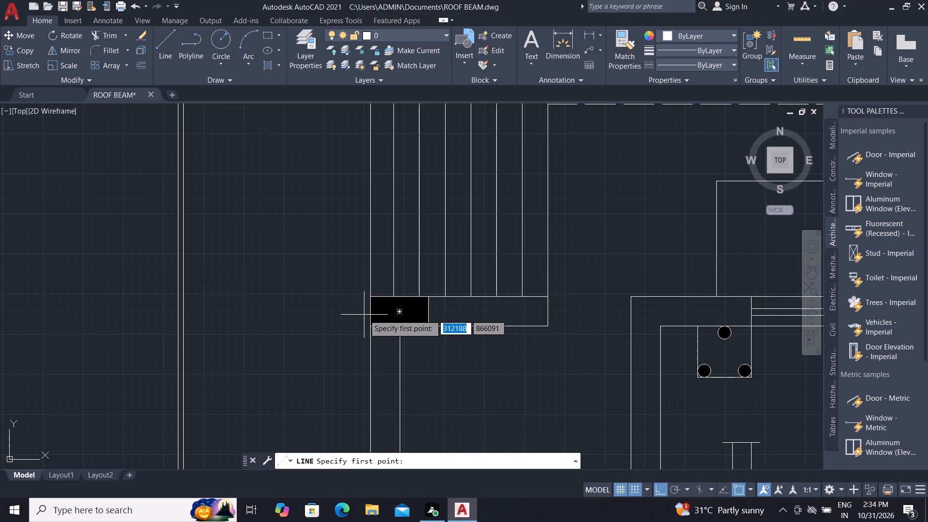
left_click(364, 315)
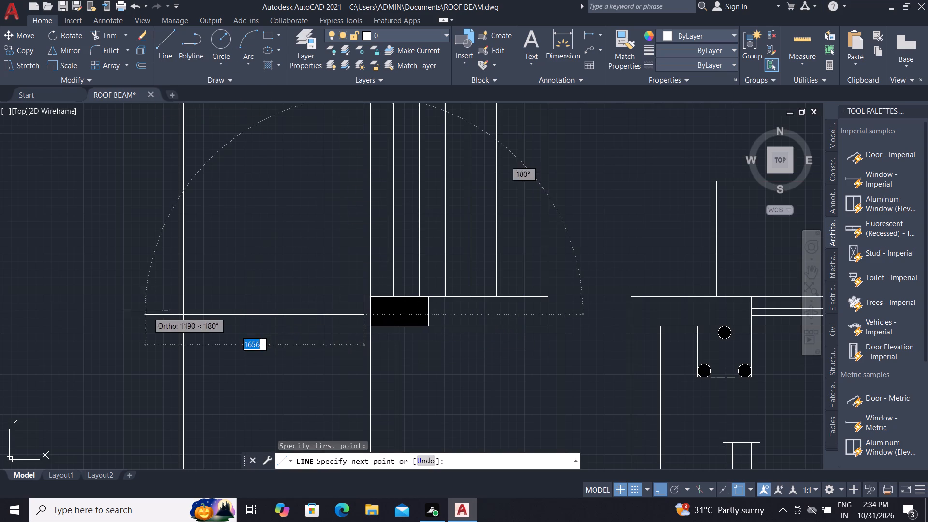
left_click(182, 315)
key("Escape")
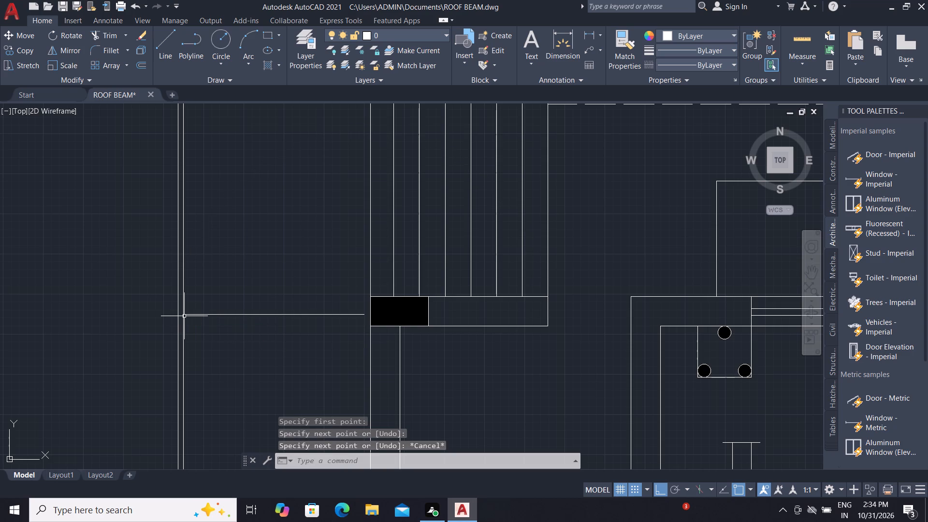
Offset the new horizontal line downward by 200.
type("O")
key("space")
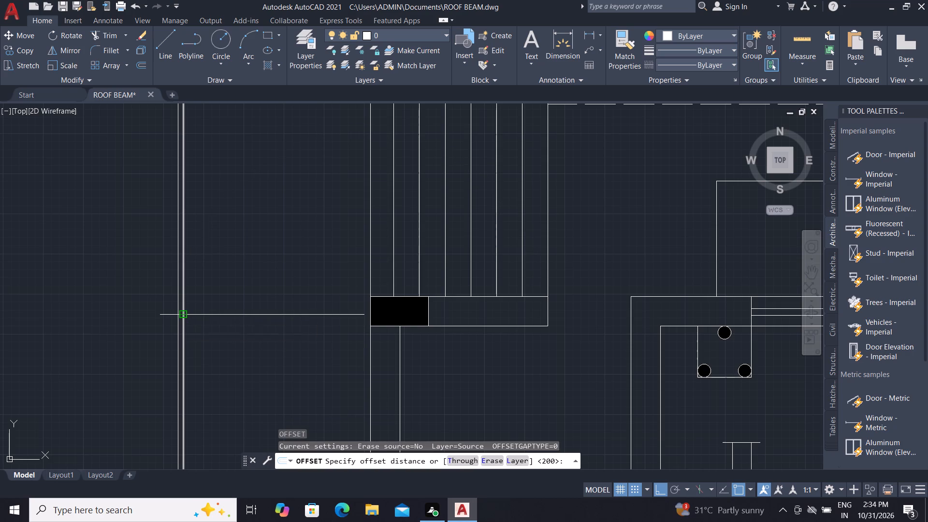
key("space")
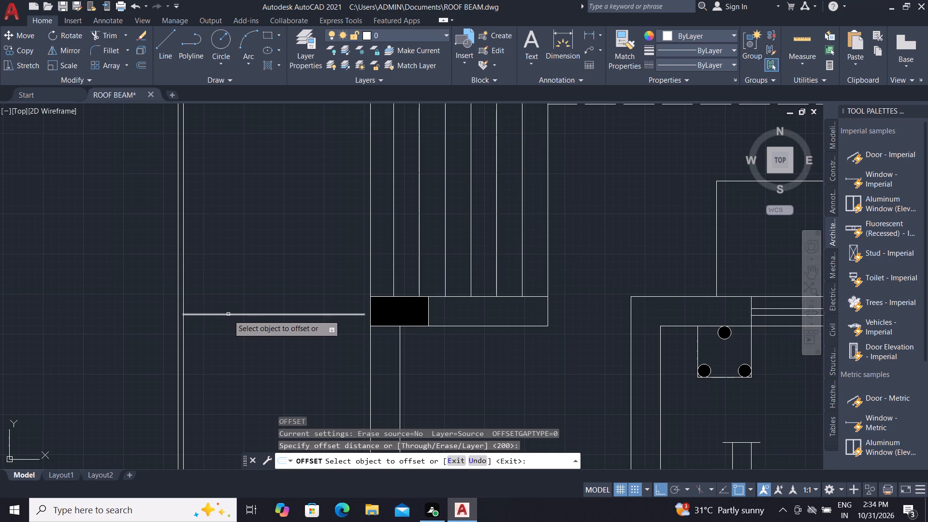
left_click(229, 315)
left_click(246, 380)
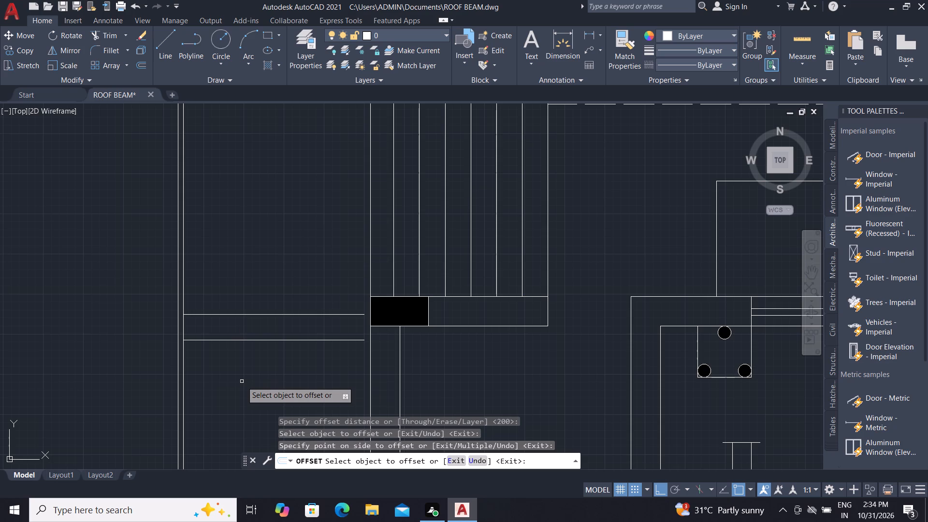
key("Escape")
Extend both horizontal lines to meet the top-left room's outer left wall line.
type("EX")
key("space")
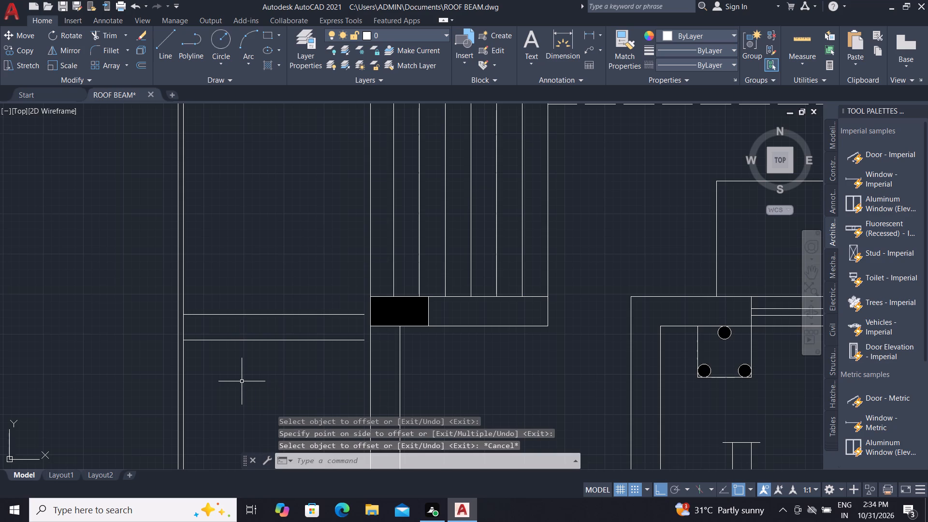
left_click(353, 339)
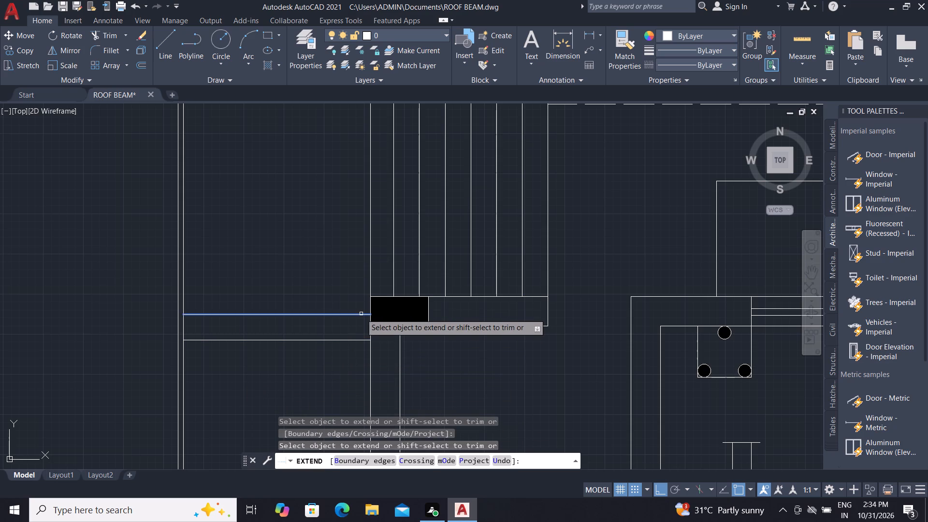
left_click(361, 313)
scroll(310, 348, "down", 1)
scroll(322, 279, "down", 2)
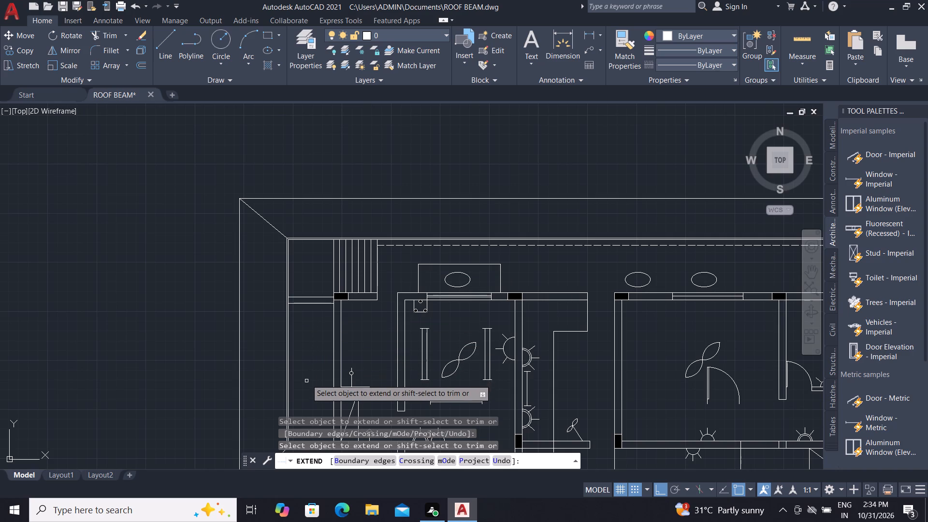
scroll(307, 366, "down", 3)
scroll(306, 386, "up", 3)
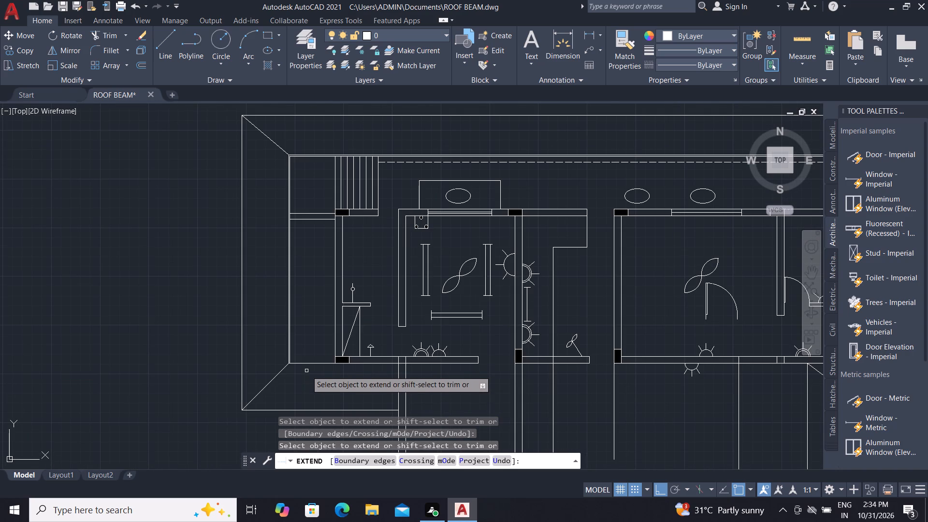
key("Escape")
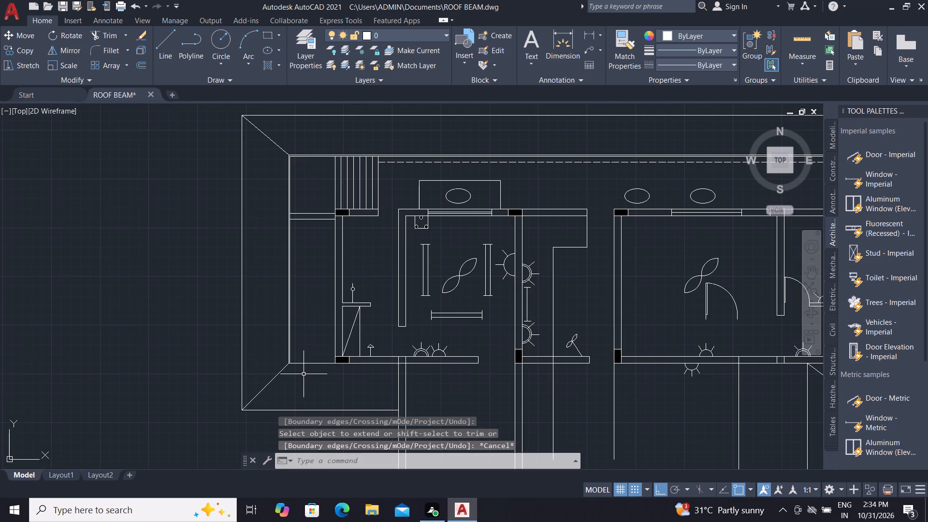
Offset the lower horizontal line beside the top-left column downward by 200, four times in succession, each from the newest line.
type("O")
key("space")
key("space")
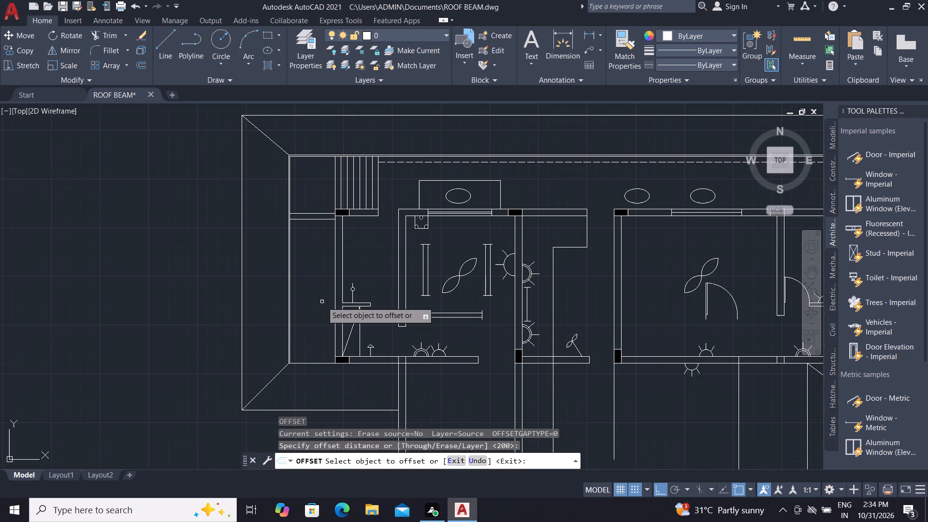
scroll(299, 206, "up", 3)
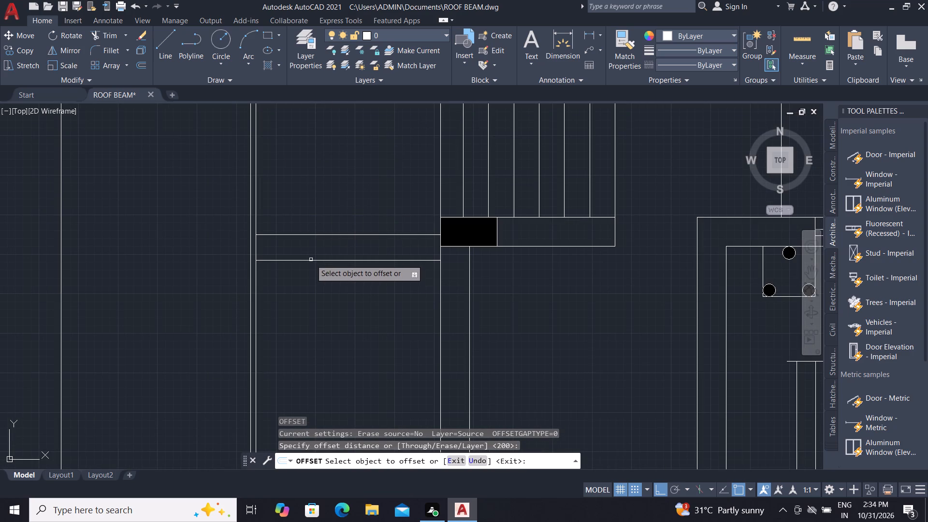
left_click(311, 260)
left_click(314, 343)
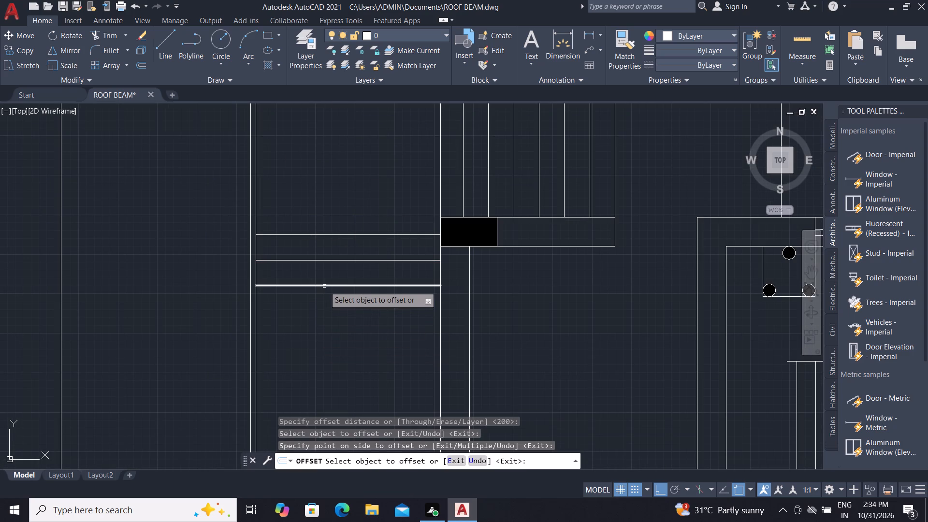
left_click(324, 285)
left_click(328, 361)
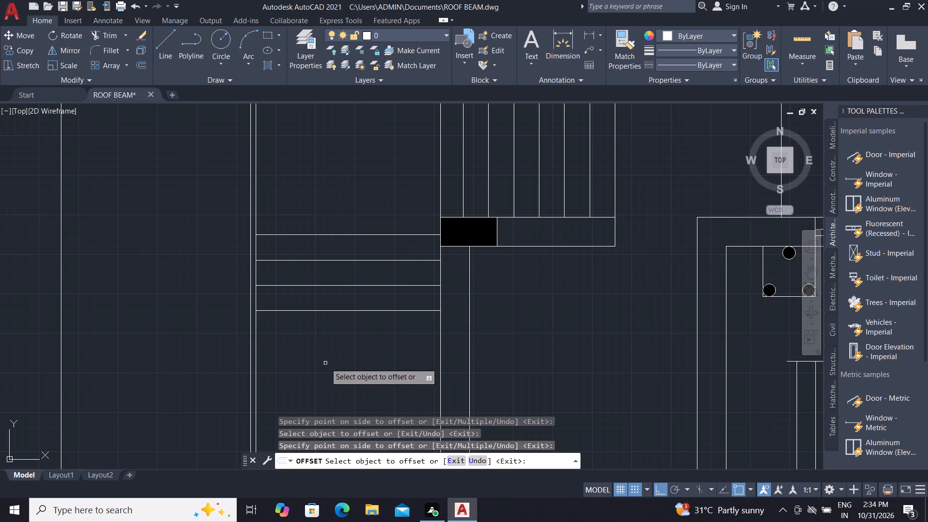
scroll(362, 224, "down", 1)
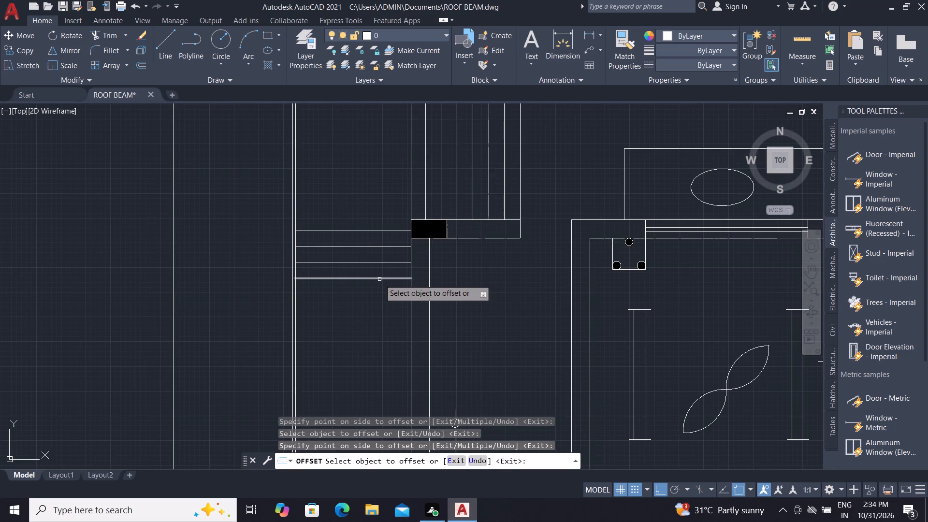
left_click(379, 279)
left_click(378, 340)
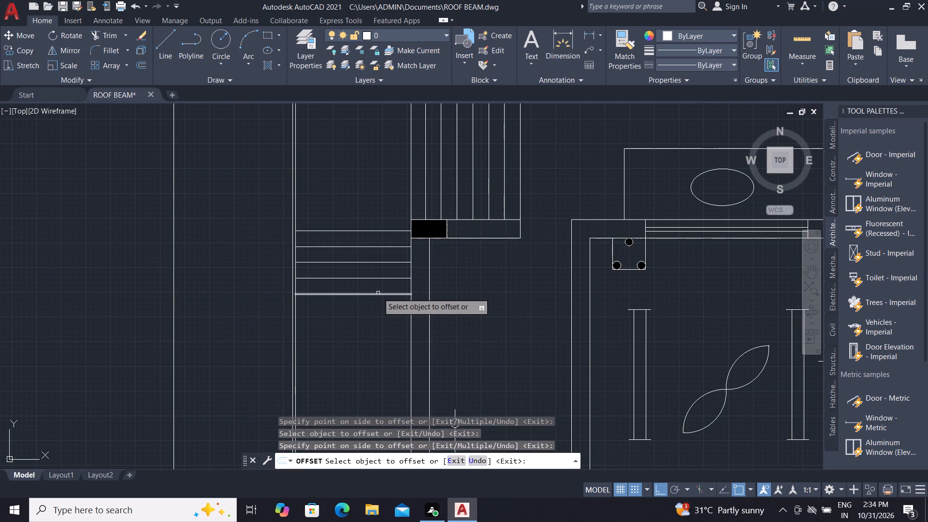
left_click(378, 293)
left_click_drag(375, 355, 375, 349)
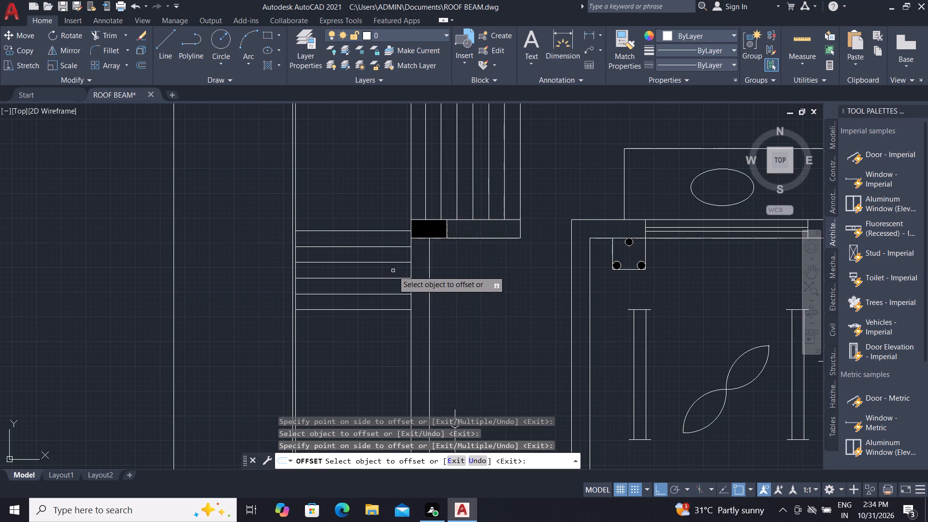
Offset the lowest horizontal line in the strip beside the top-left room downward by 200, four more times in succession.
left_click(393, 310)
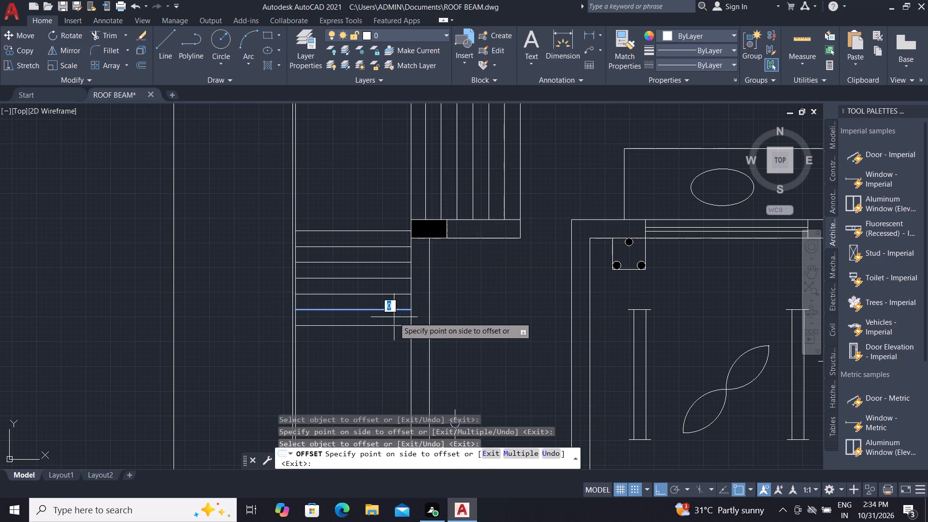
left_click(395, 344)
scroll(384, 279, "down", 1)
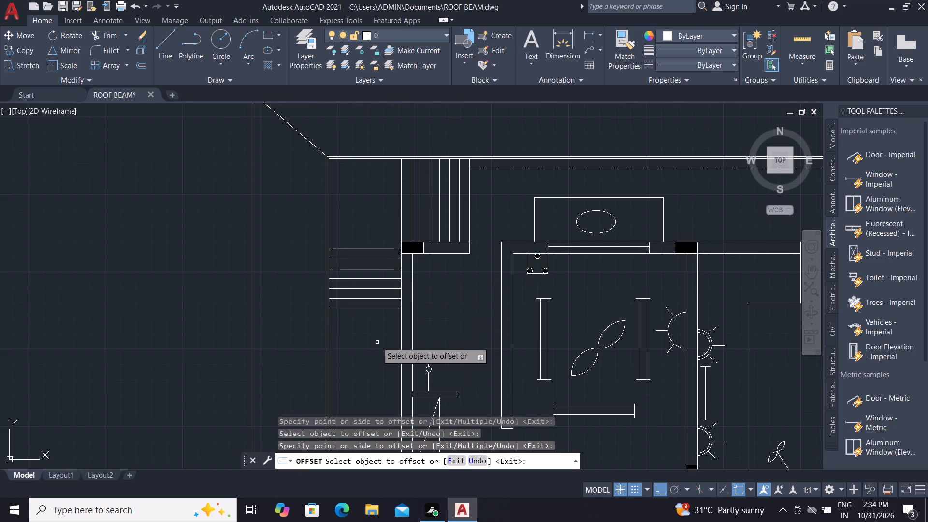
scroll(382, 340, "up", 1)
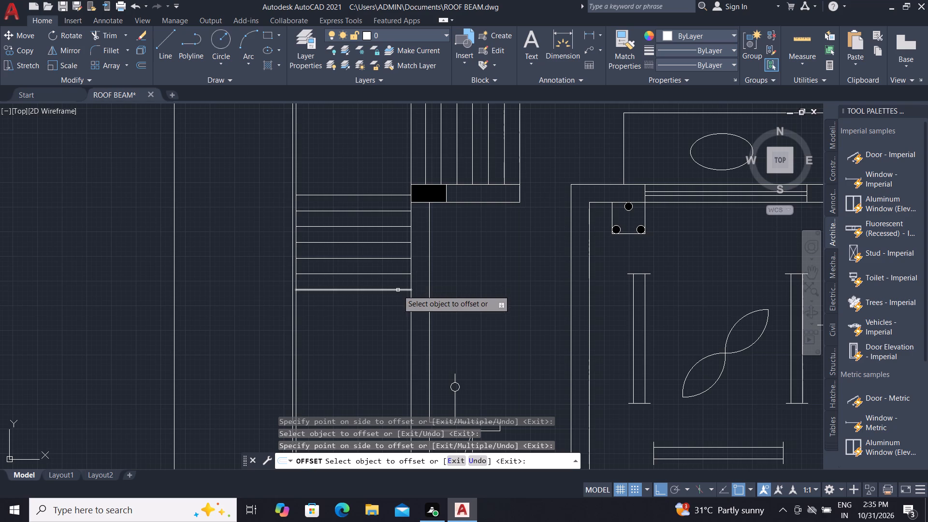
left_click(398, 290)
left_click(391, 341)
left_click(382, 306)
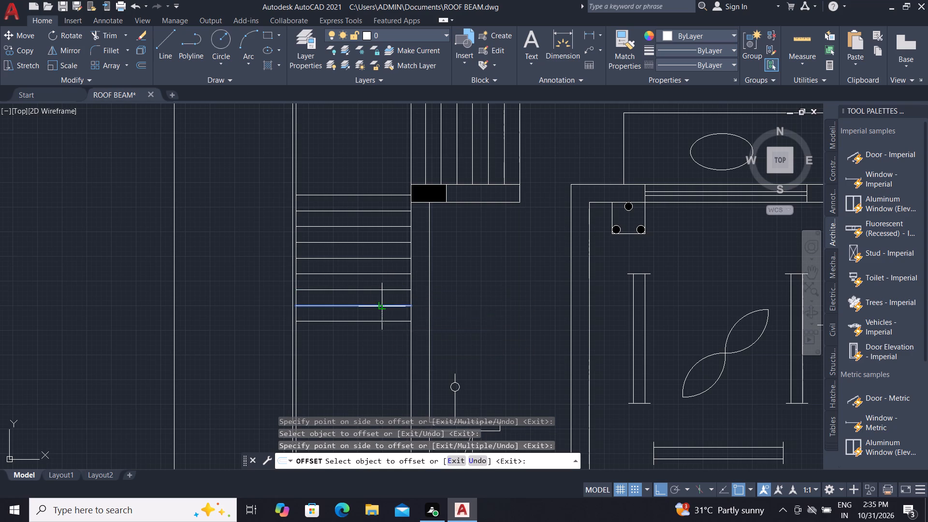
left_click(389, 344)
scroll(395, 329, "down", 1)
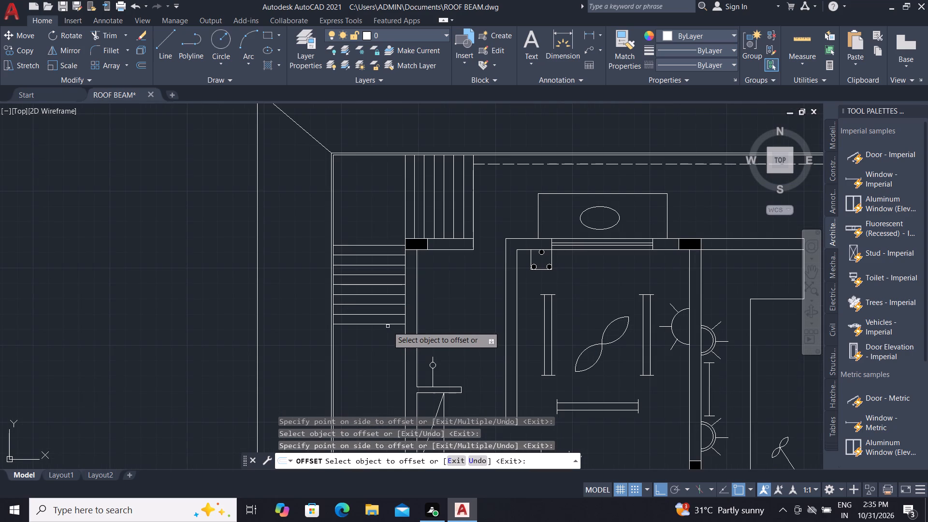
left_click(385, 324)
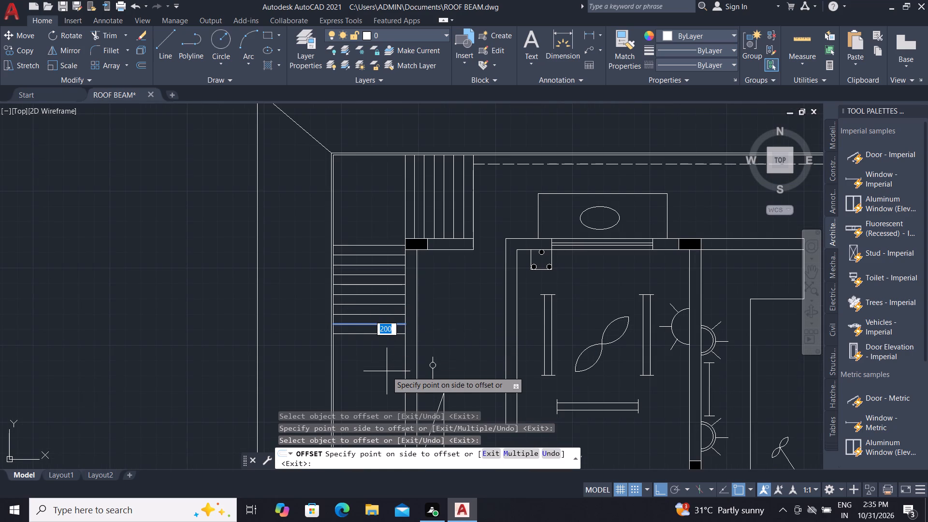
left_click(387, 372)
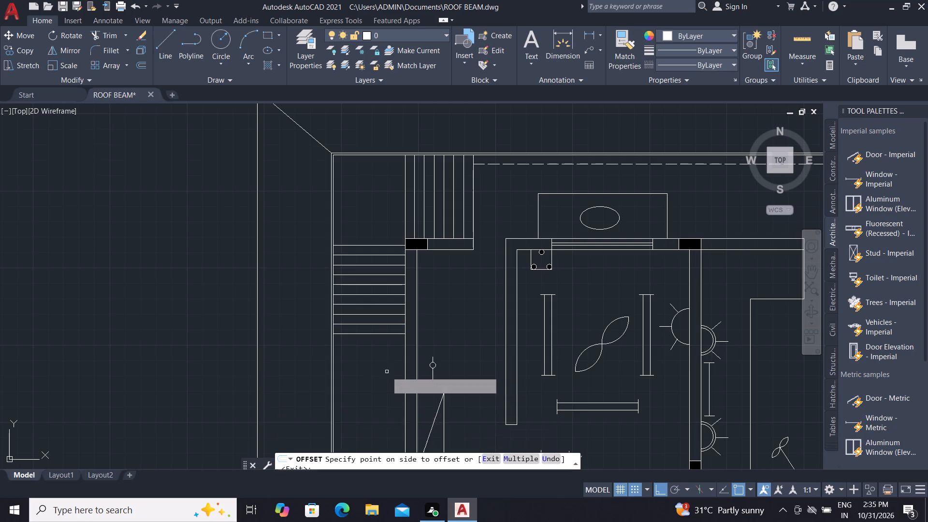
Continue the strip's horizontal lines downward at 200 spacing with four more successive offsets, stopping just above the room's short partition wall.
scroll(368, 338, "down", 1)
scroll(375, 289, "down", 1)
scroll(374, 331, "up", 3)
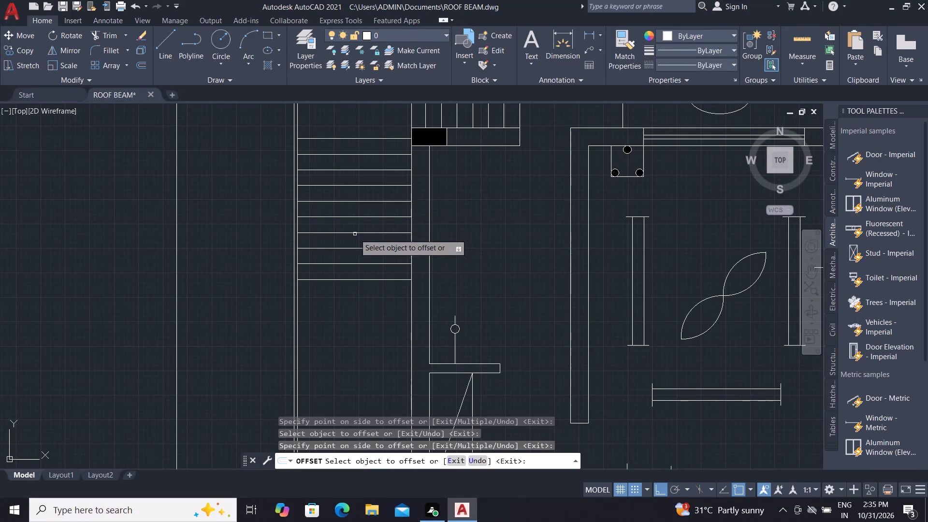
left_click(359, 279)
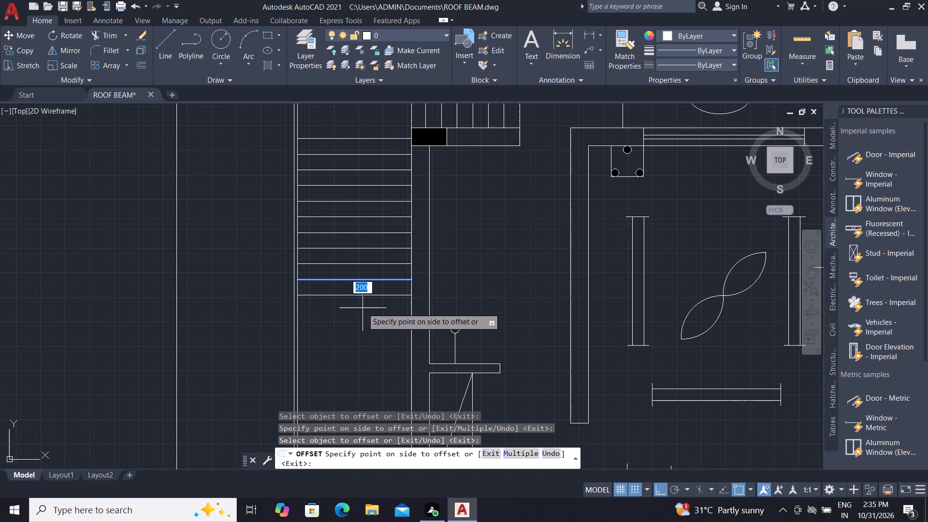
left_click(362, 308)
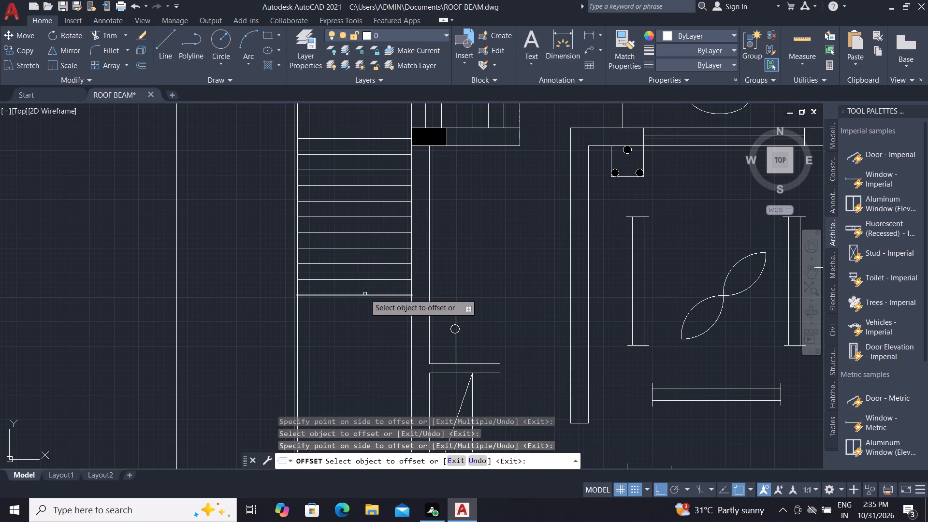
left_click(365, 294)
left_click_drag(387, 363, 385, 354)
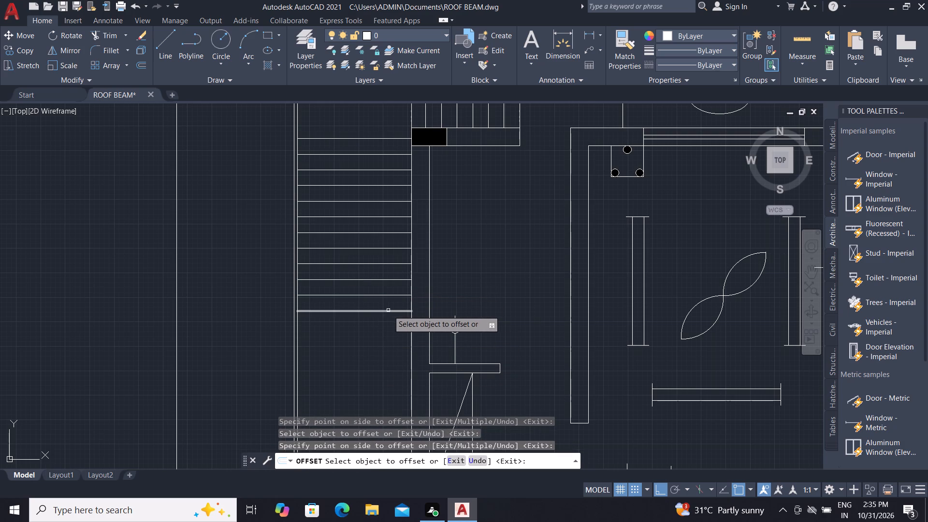
left_click(388, 310)
left_click(390, 351)
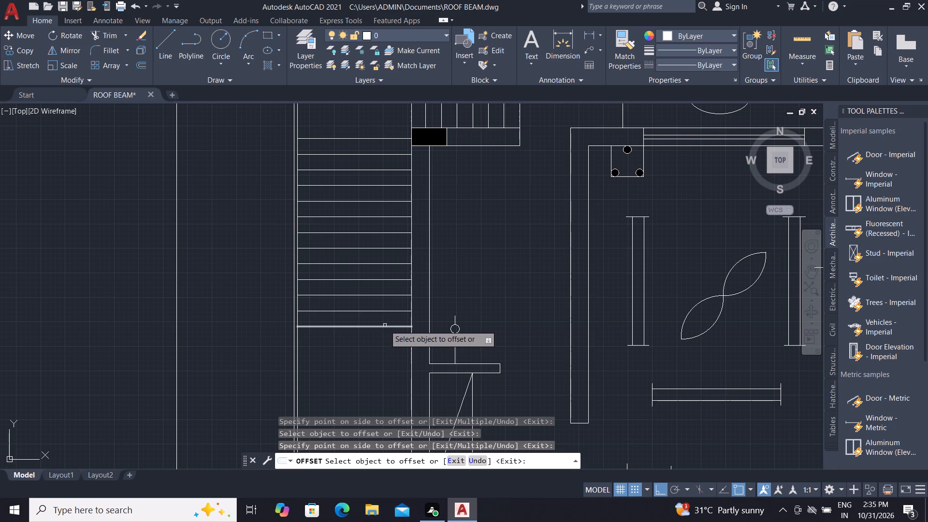
left_click(385, 325)
left_click(393, 383)
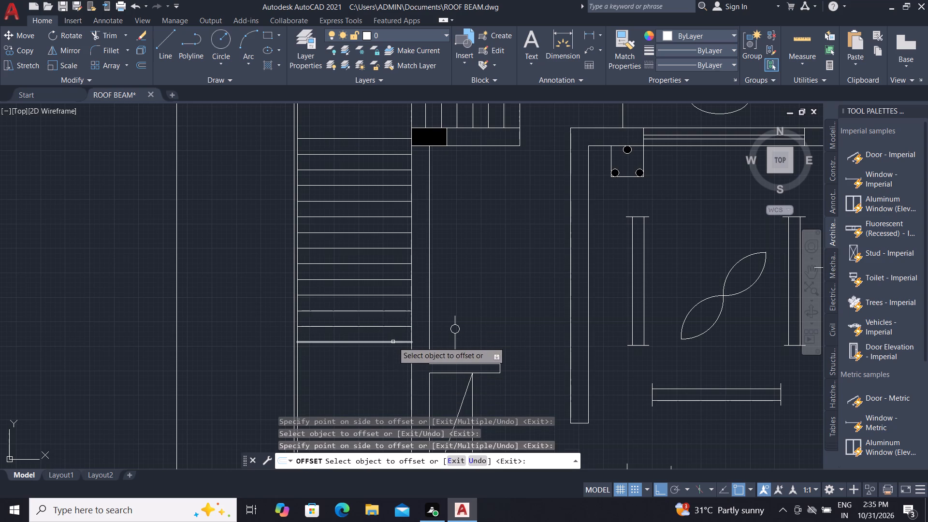
Offset the strip's lowest horizontal line downward by 200 four more times, carrying the lines past the short partition wall, and end Offset.
left_click(393, 342)
left_click(397, 377)
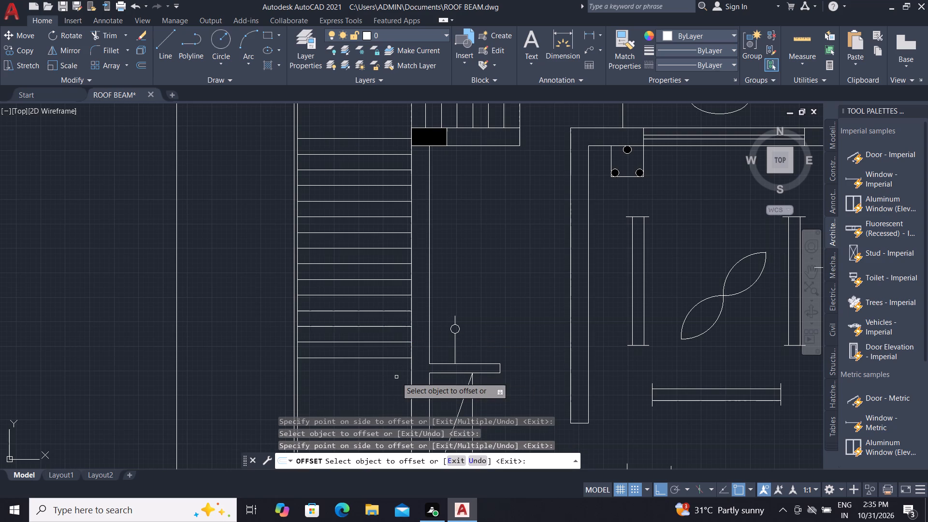
left_click(395, 358)
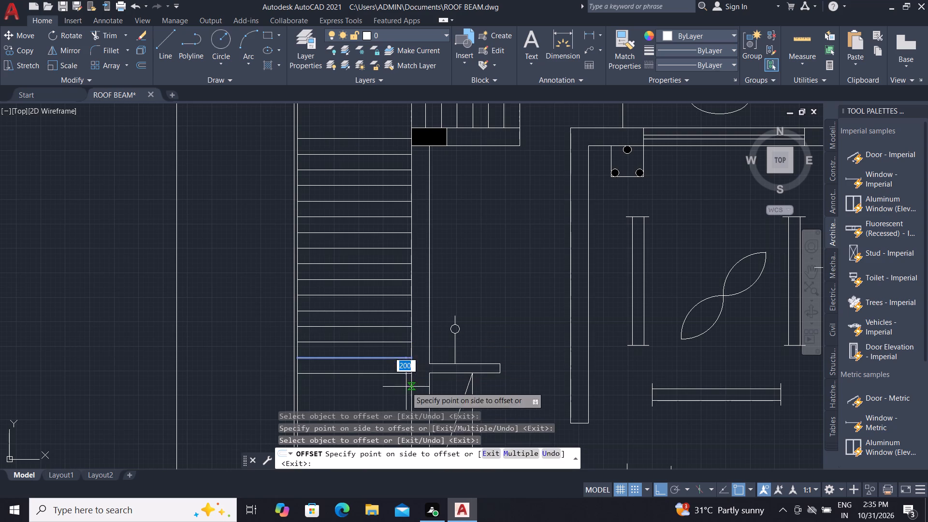
left_click(406, 387)
scroll(397, 336, "down", 1)
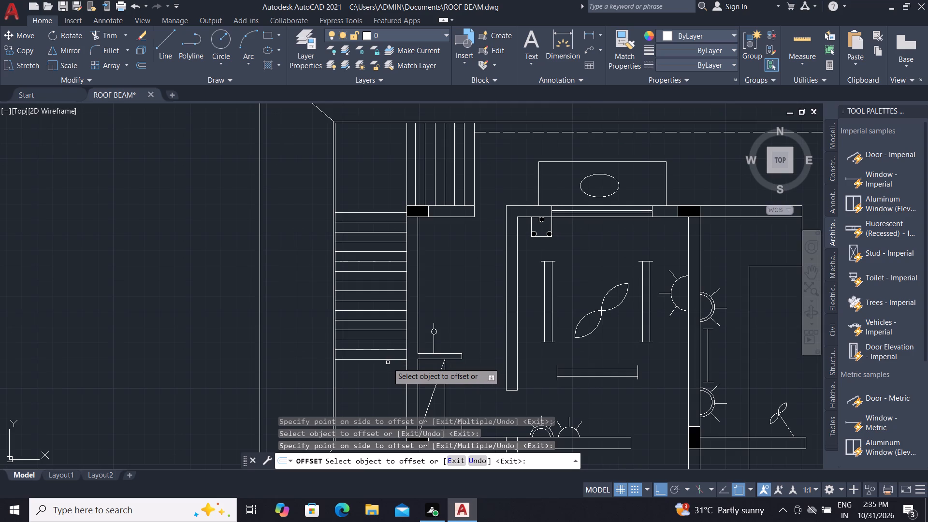
left_click(385, 361)
left_click(388, 388)
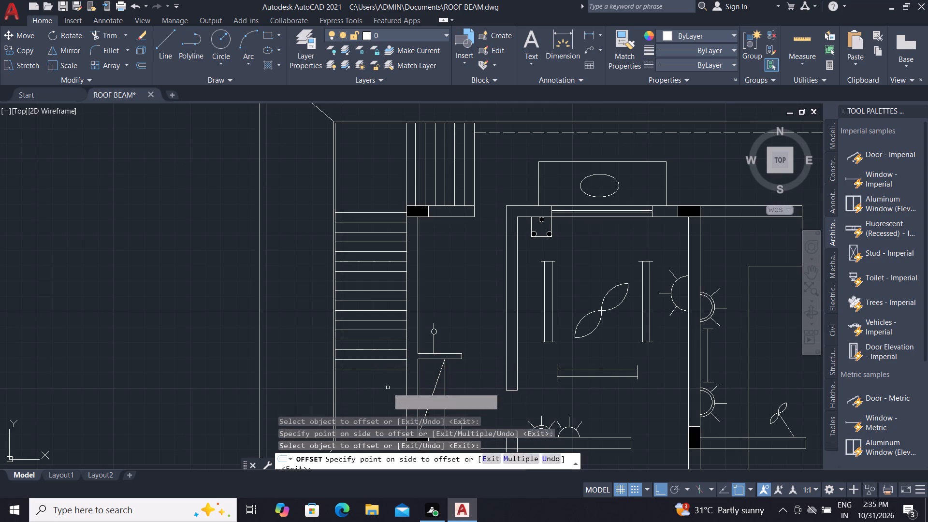
left_click(379, 369)
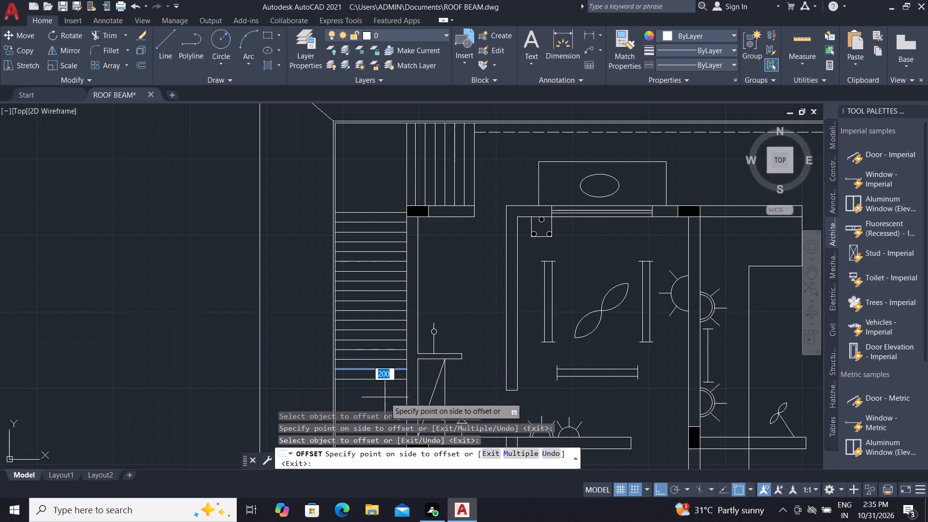
left_click(385, 398)
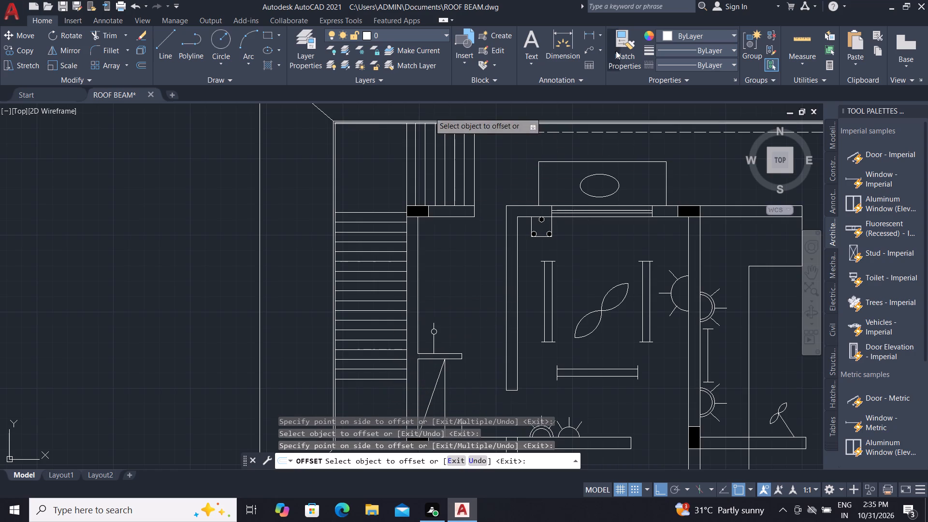
key("Escape")
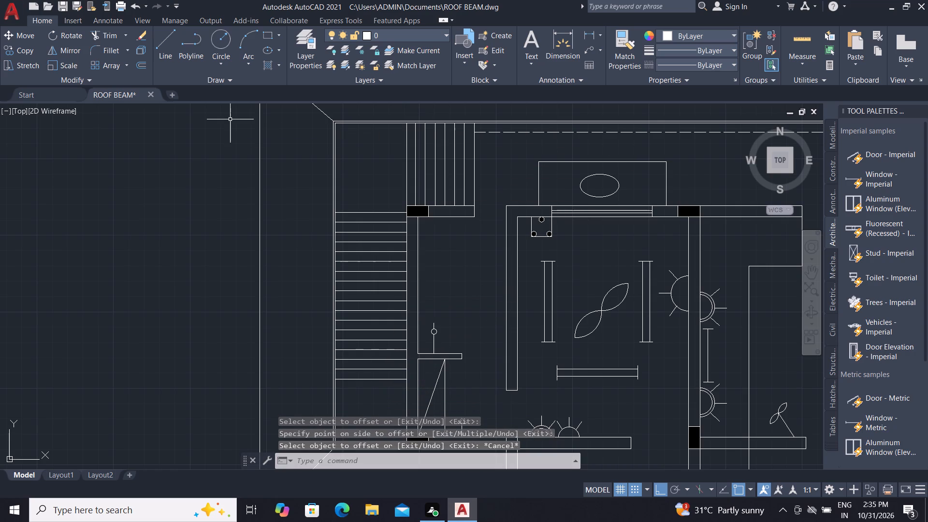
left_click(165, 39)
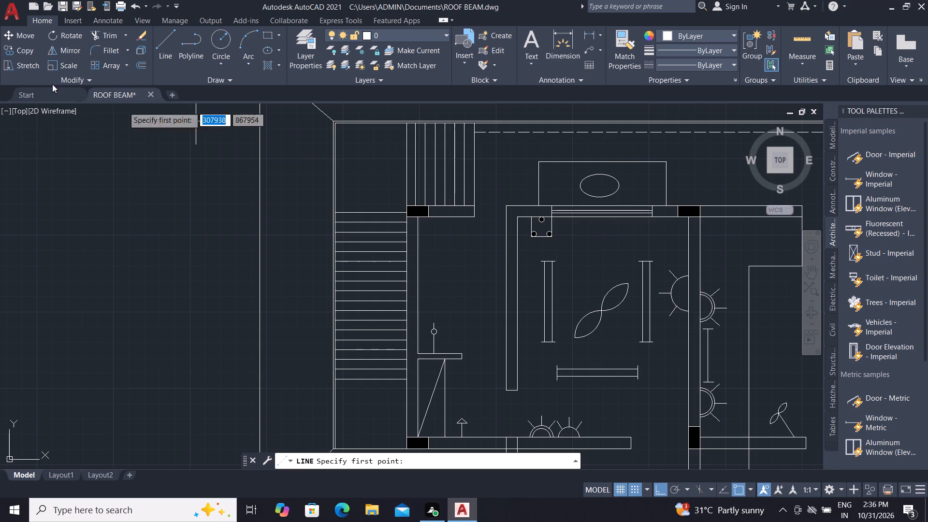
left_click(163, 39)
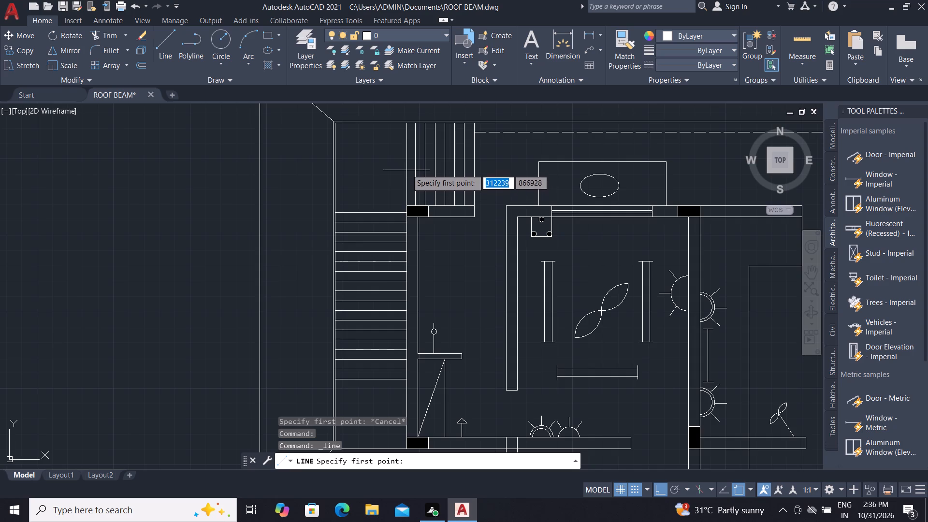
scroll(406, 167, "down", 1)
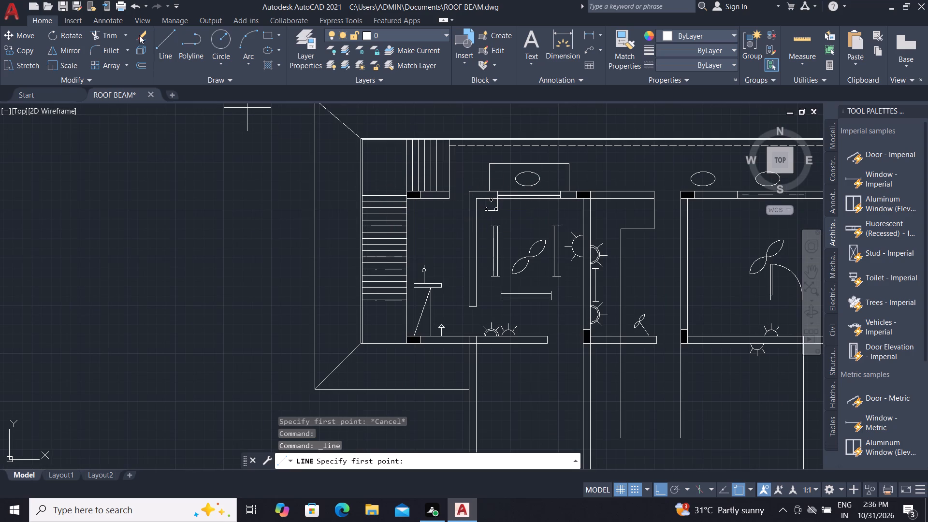
Draw a circle of about 99 radius between the two rightmost vertical lines of the strip above the top-left room.
left_click(221, 37)
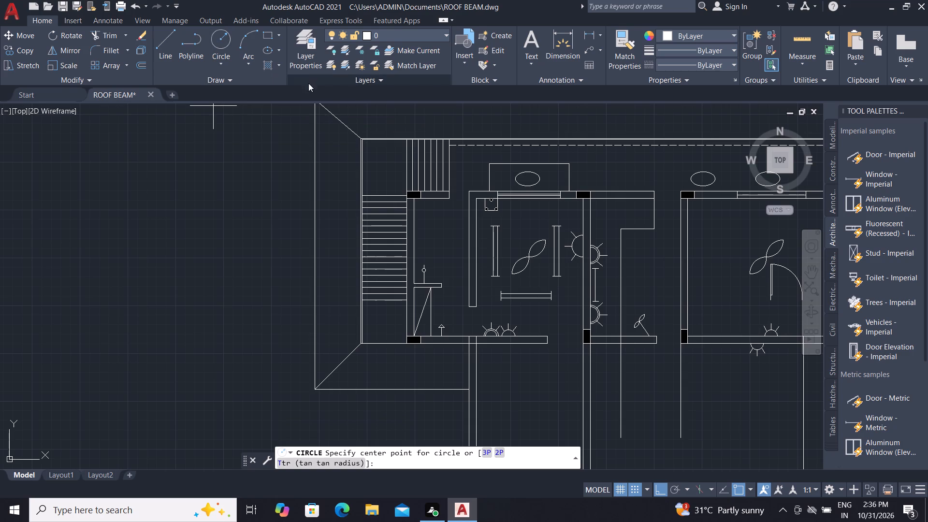
scroll(445, 148, "up", 4)
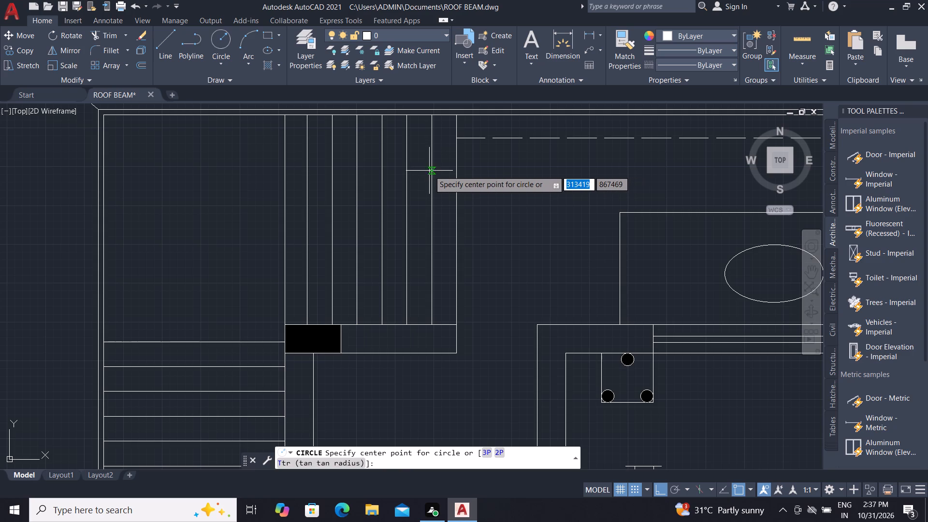
left_click(445, 173)
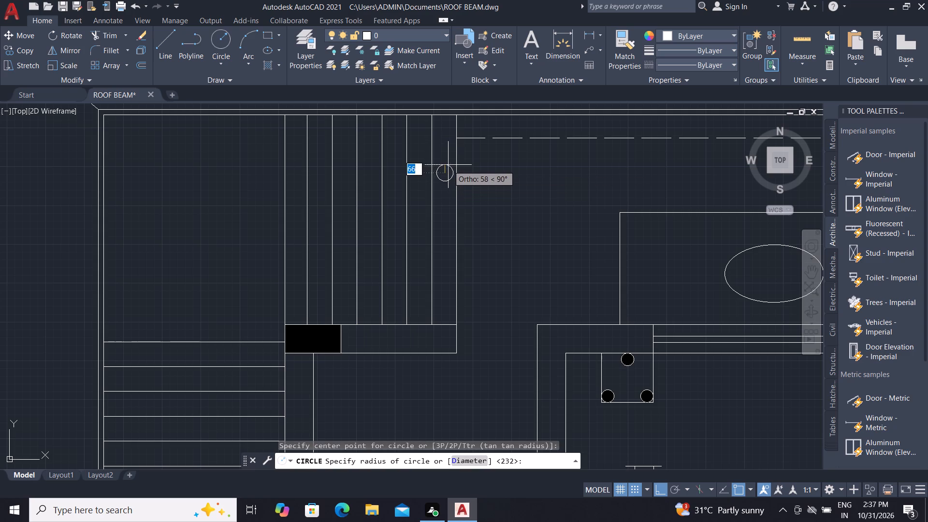
scroll(448, 164, "up", 2)
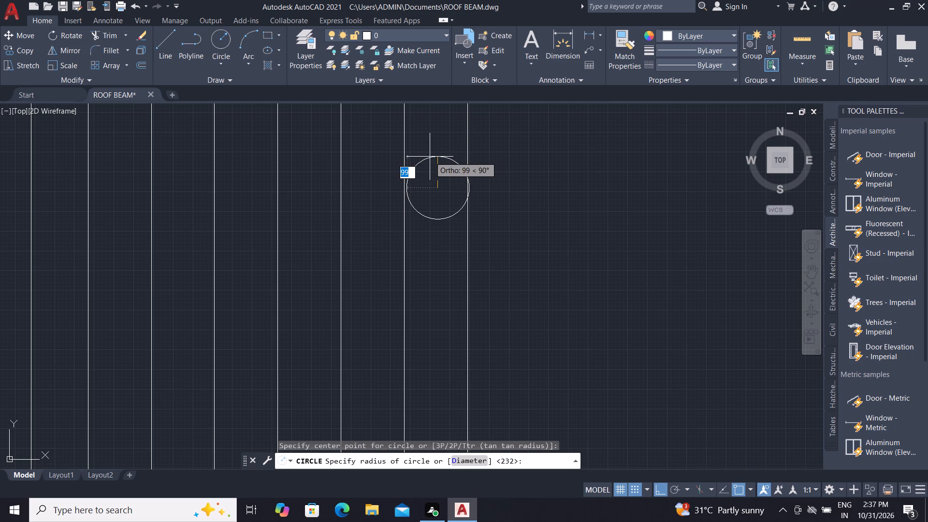
left_click(430, 157)
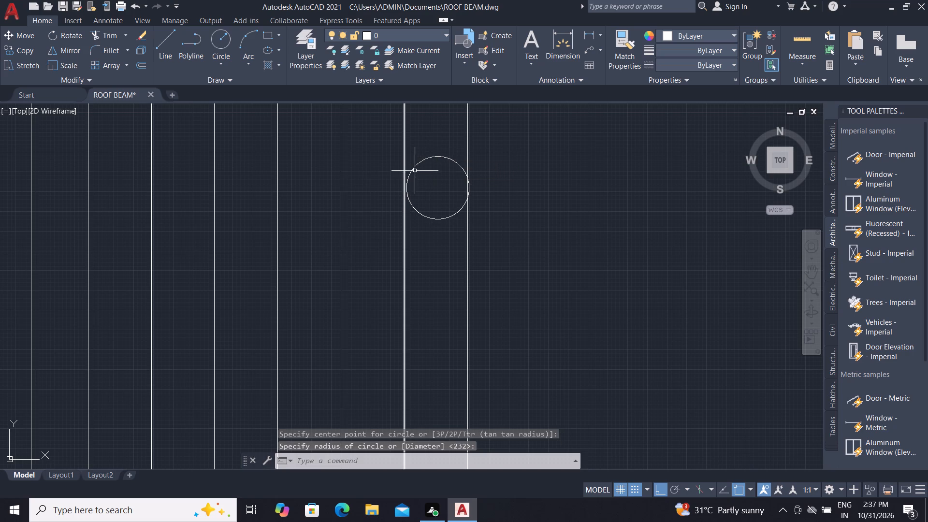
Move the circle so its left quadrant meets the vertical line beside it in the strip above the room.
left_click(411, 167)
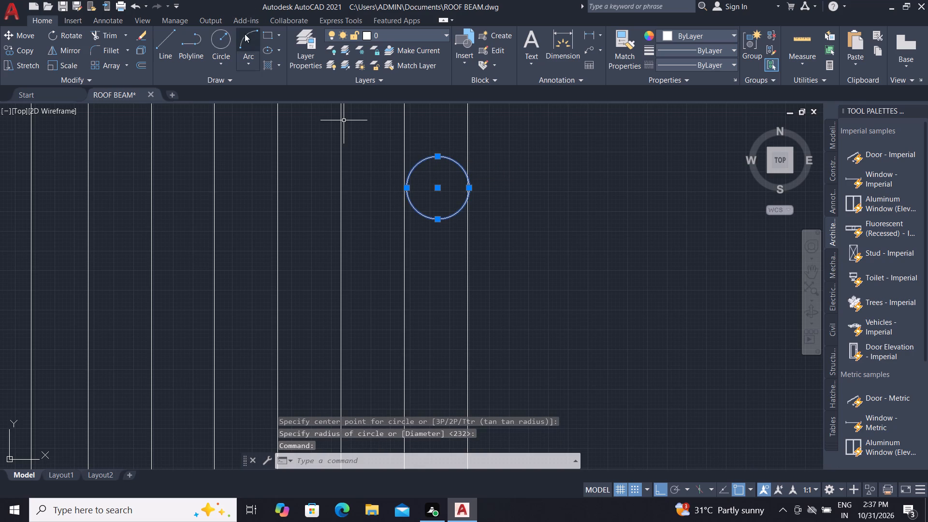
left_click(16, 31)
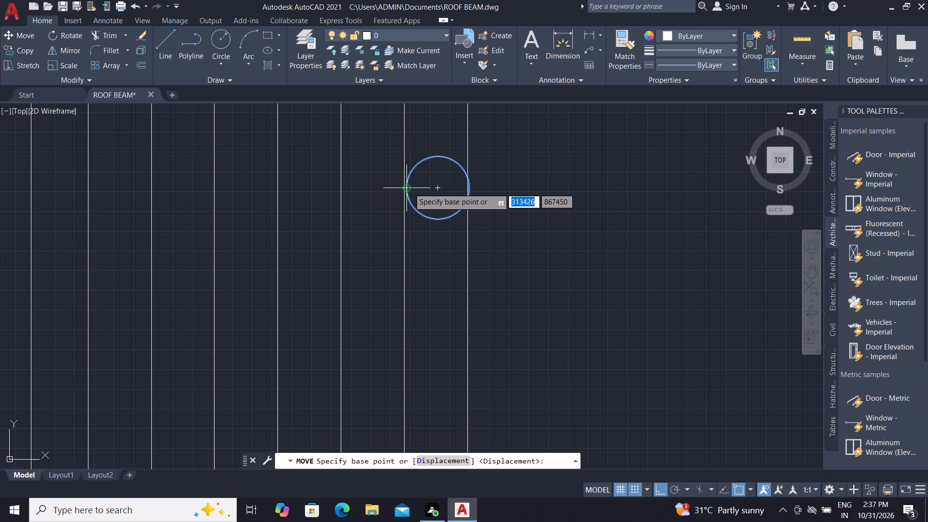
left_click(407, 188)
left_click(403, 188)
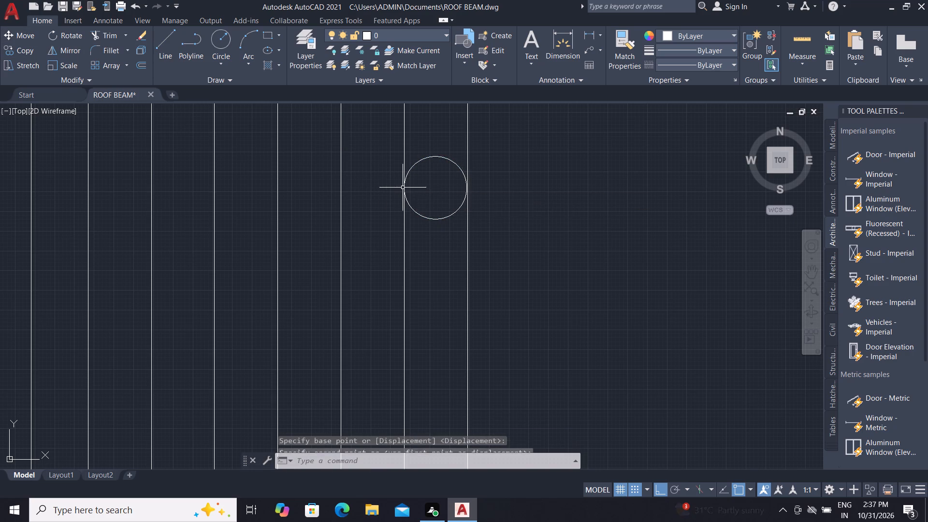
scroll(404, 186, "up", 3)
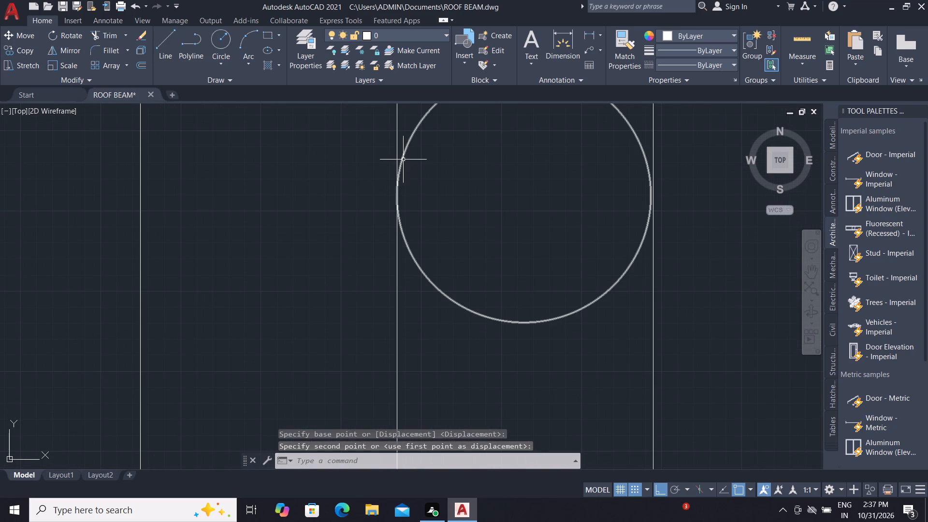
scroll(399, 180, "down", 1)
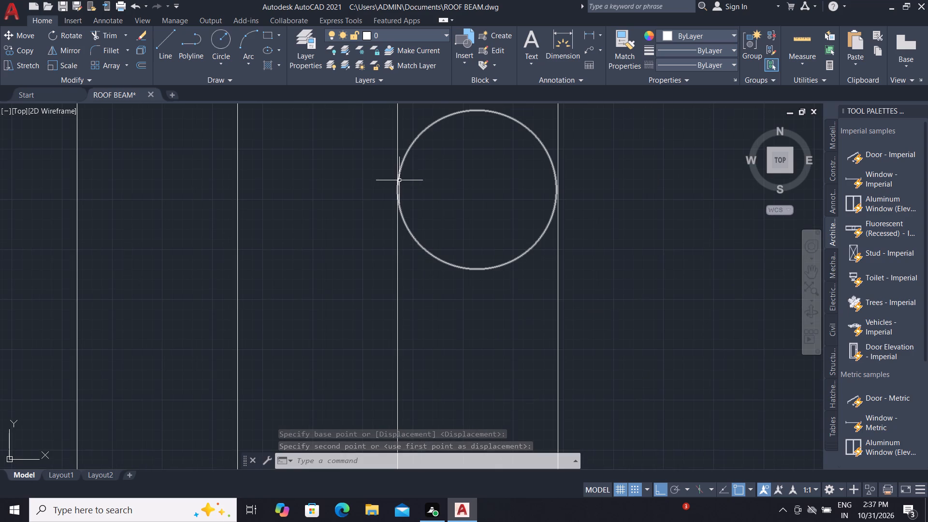
Erase the circle between the two rightmost vertical lines of the strip.
left_click(402, 159)
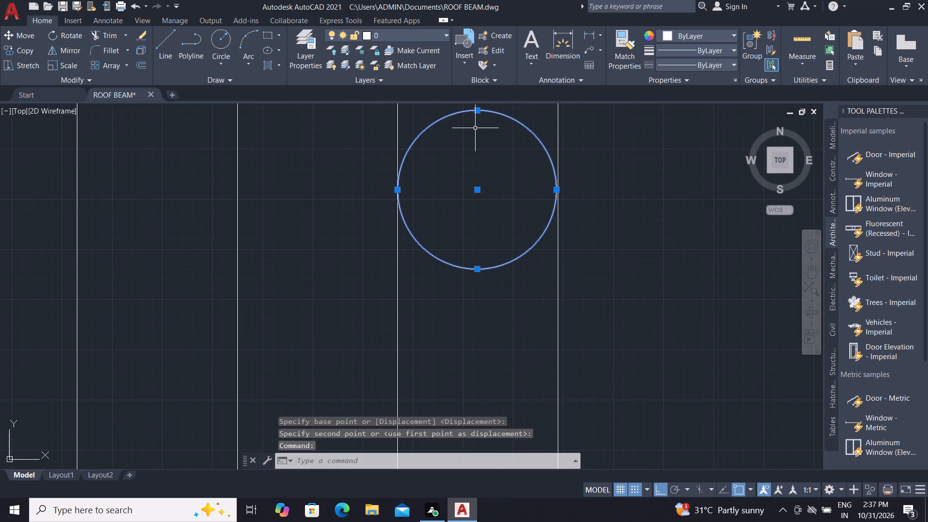
key("Delete")
Draw a horizontal guide line spanning the gap between the two rightmost vertical lines of the strip above the room.
type("L")
key("space")
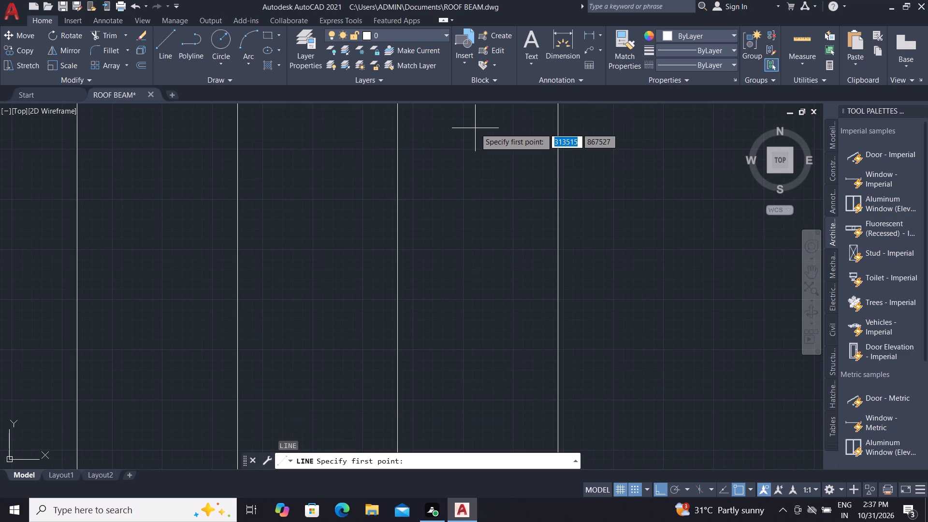
left_click(397, 210)
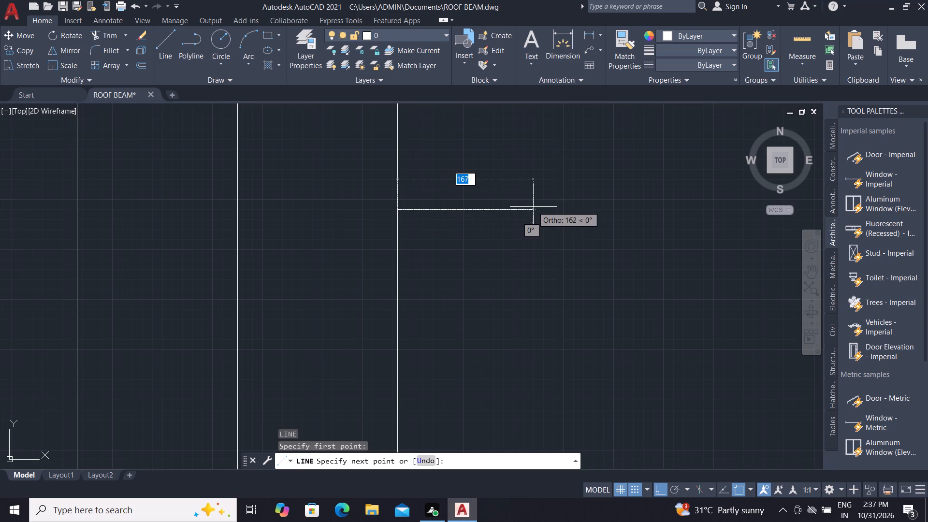
left_click(556, 208)
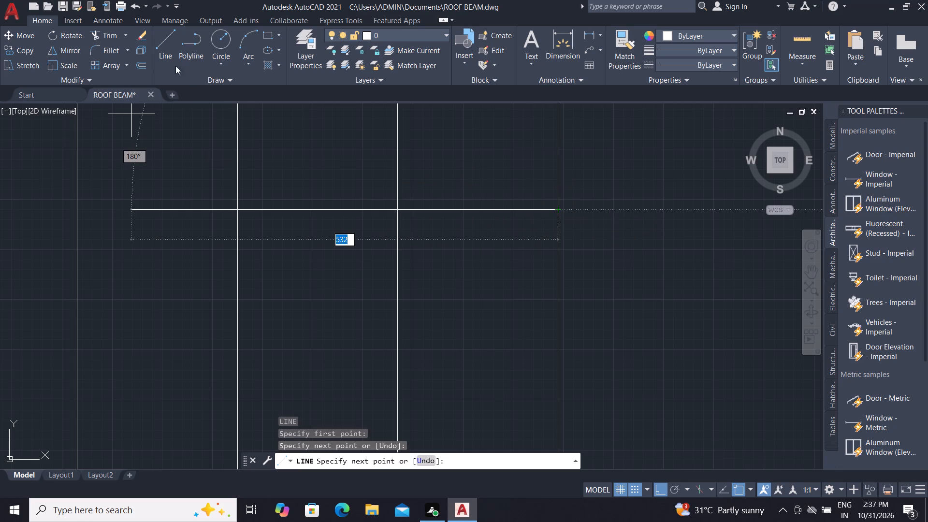
Draw a circle centred on the guide line's midpoint and reaching the rightmost vertical line, and erase the guide line.
left_click(219, 36)
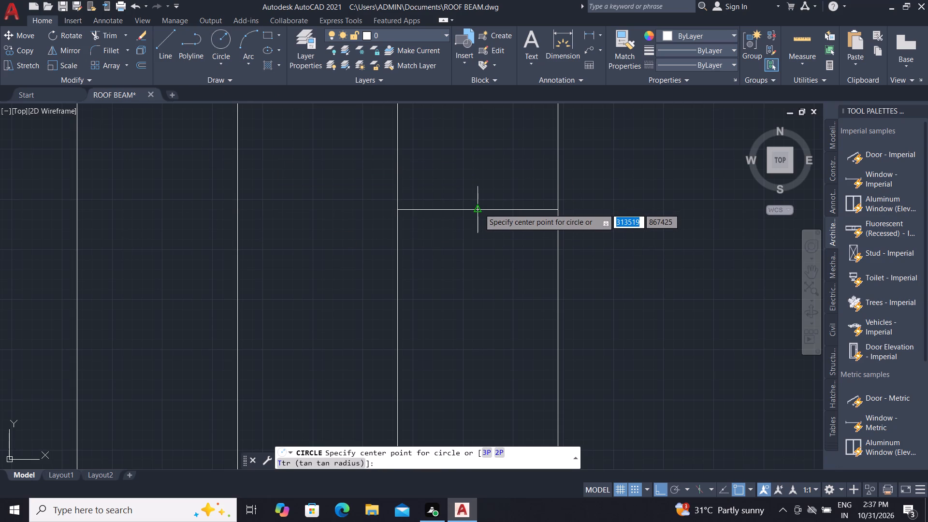
left_click(478, 208)
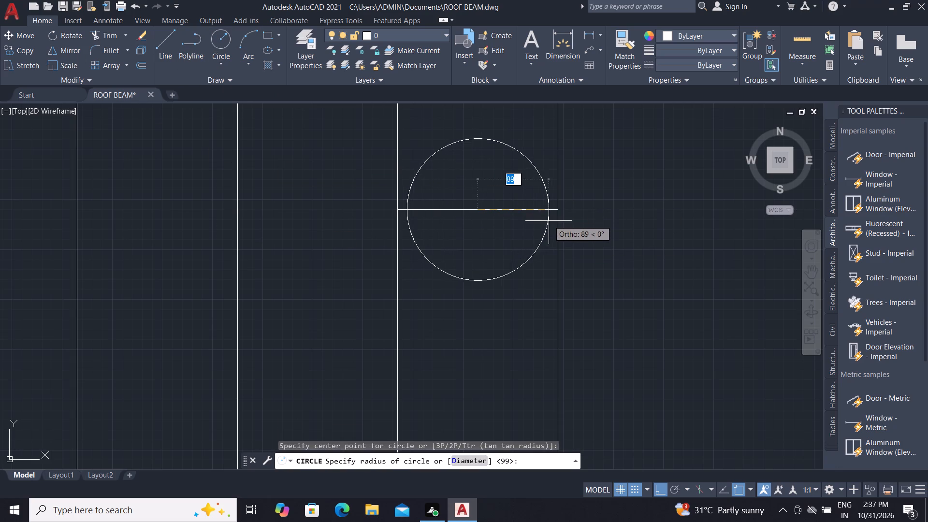
left_click(558, 211)
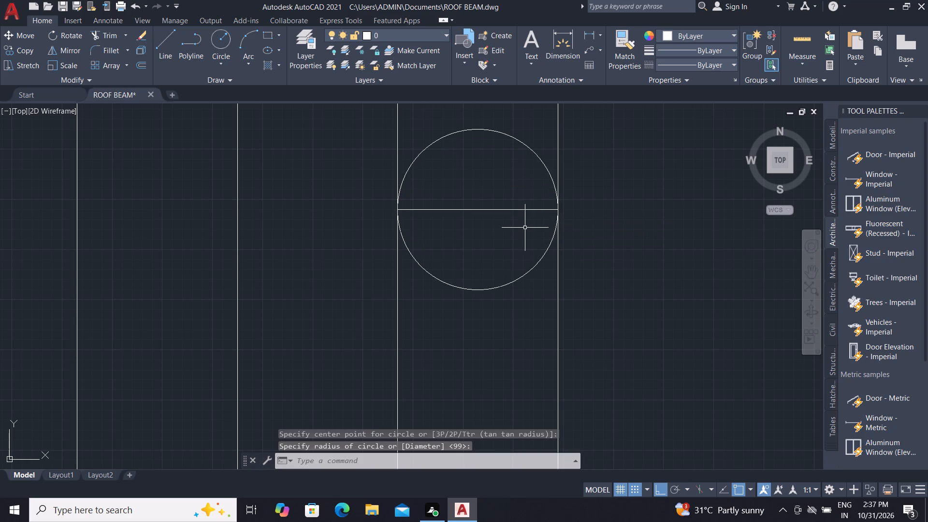
left_click(469, 208)
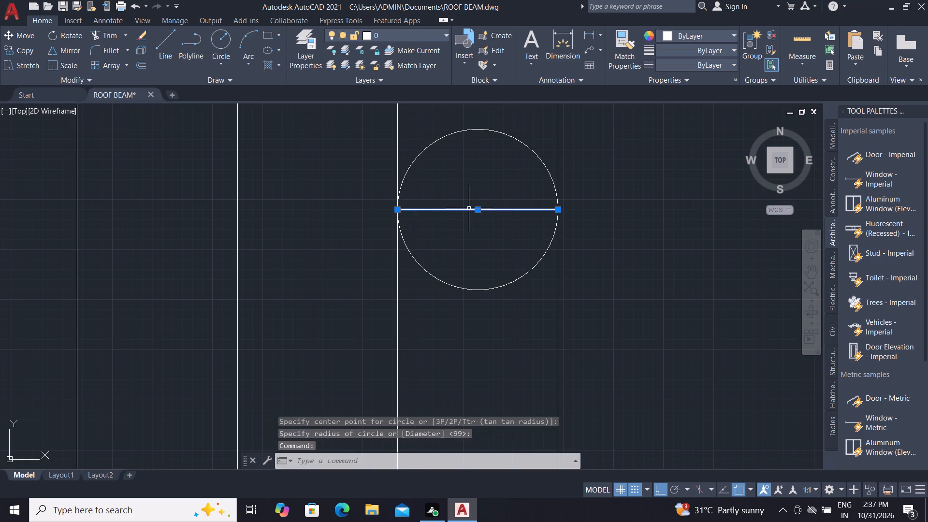
key("Delete")
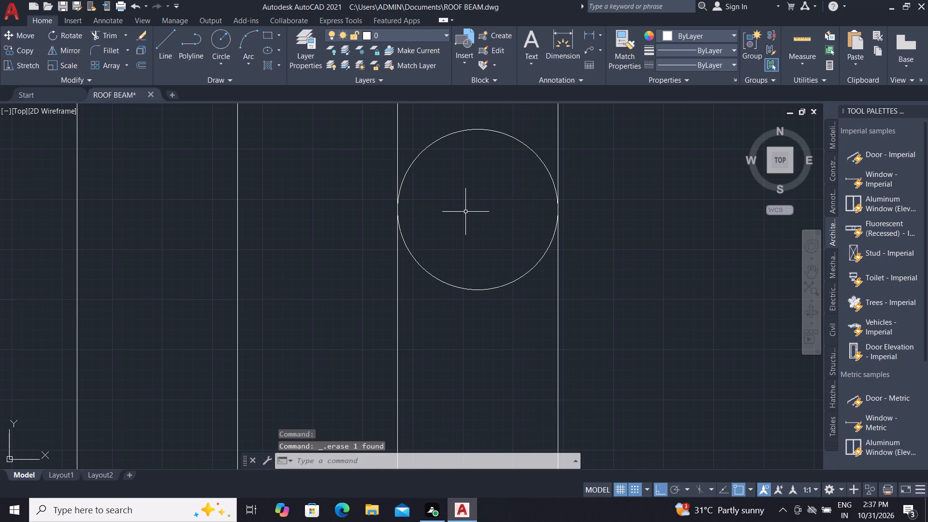
Copy the circle from its left quadrant into each of the six remaining gaps between the strip's vertical lines.
scroll(590, 227, "down", 2)
scroll(549, 247, "down", 2)
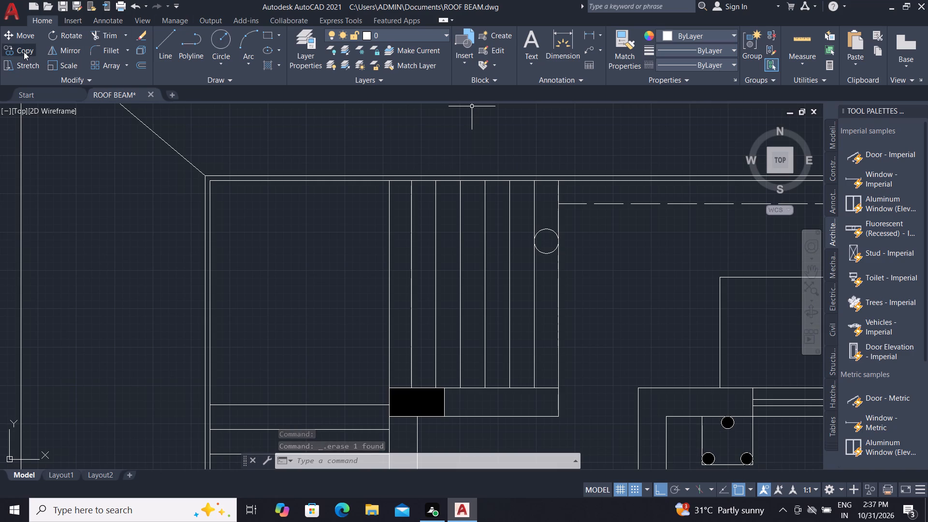
left_click(8, 49)
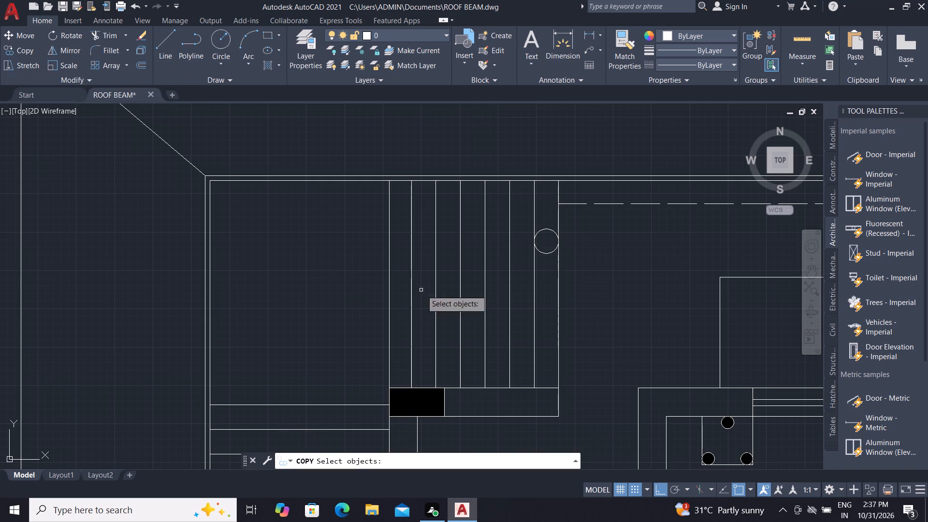
left_click(547, 252)
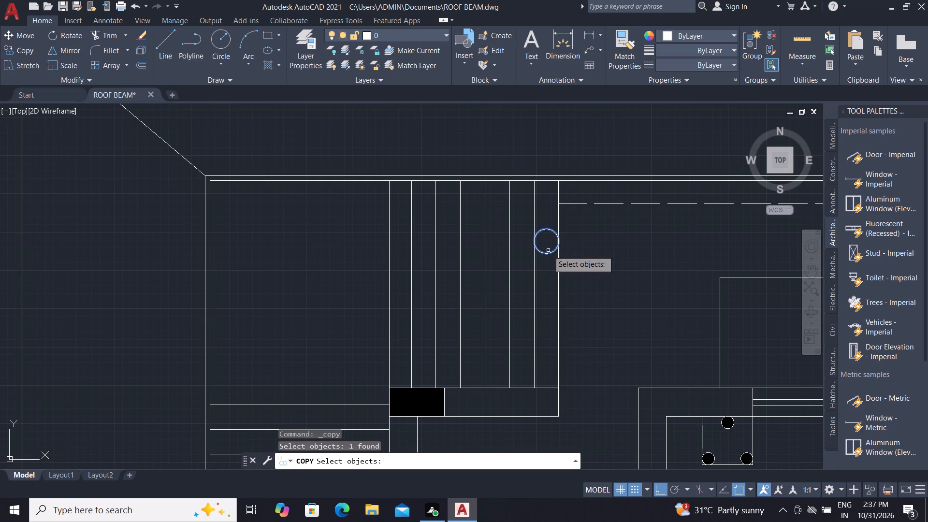
right_click(548, 250)
left_click(532, 242)
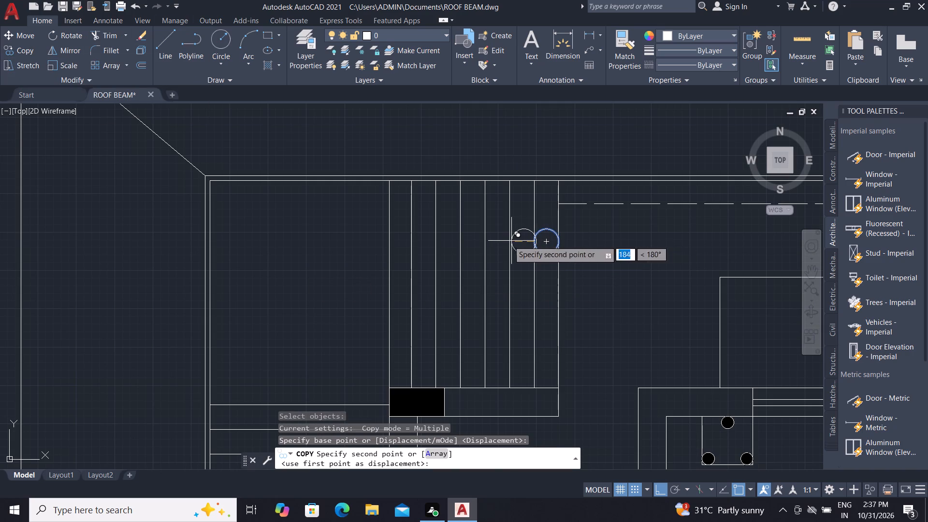
left_click(506, 241)
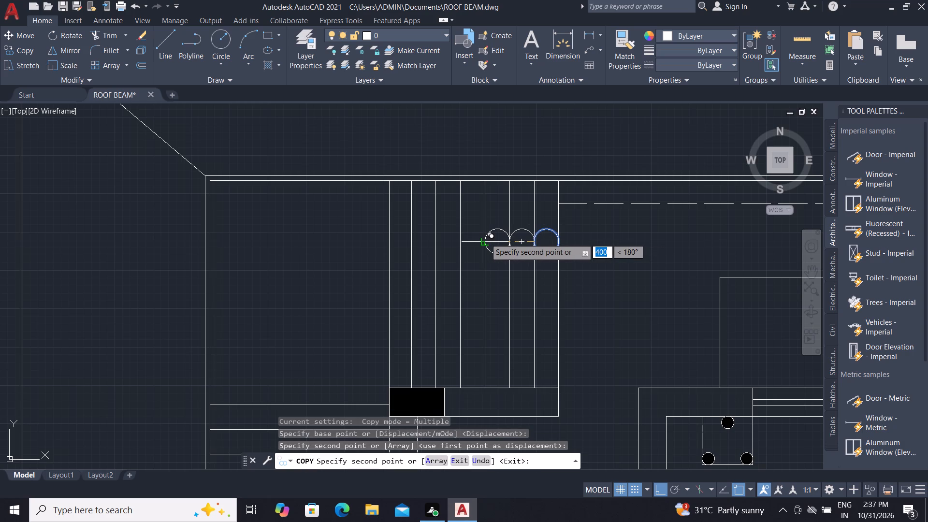
left_click(485, 238)
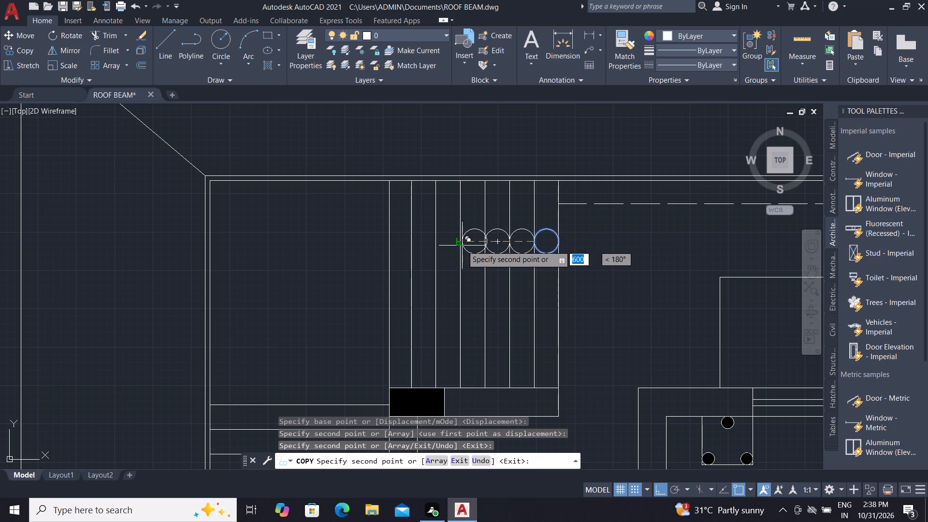
left_click(460, 241)
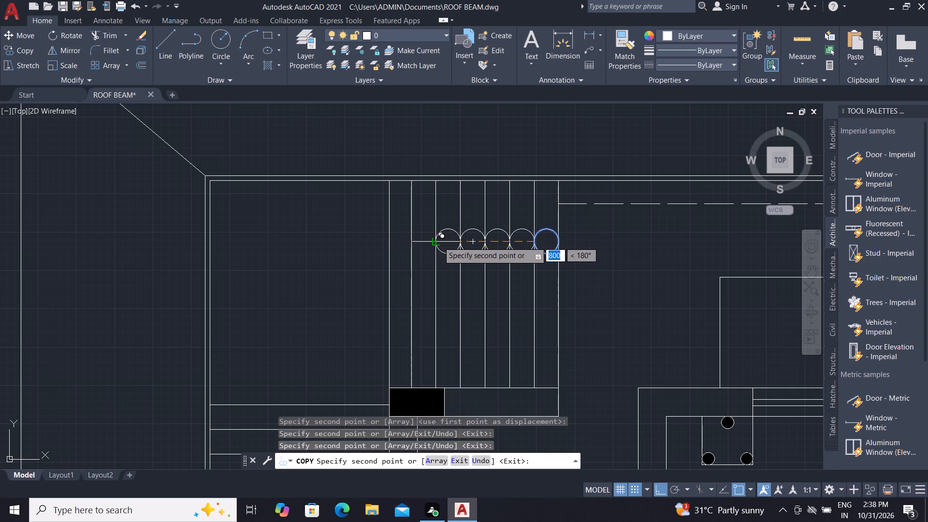
left_click(436, 243)
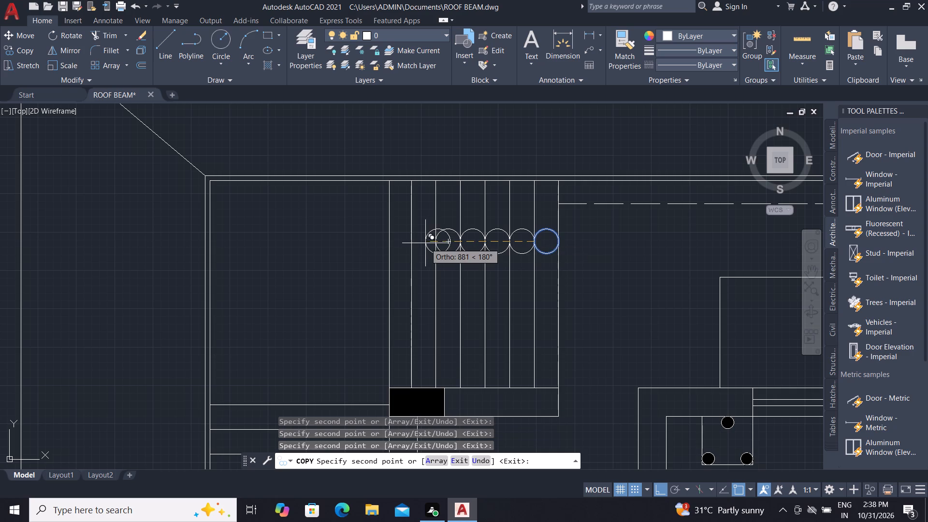
left_click(413, 243)
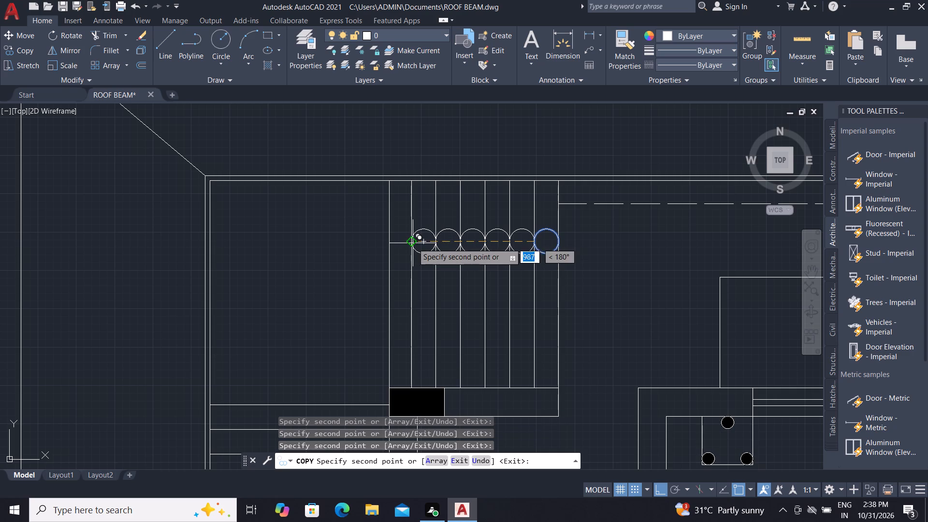
left_click(388, 245)
With Ortho off, place another copy in the top gap of the horizontal-line strip, near its outer edge, and end Copy.
scroll(310, 262, "down", 2)
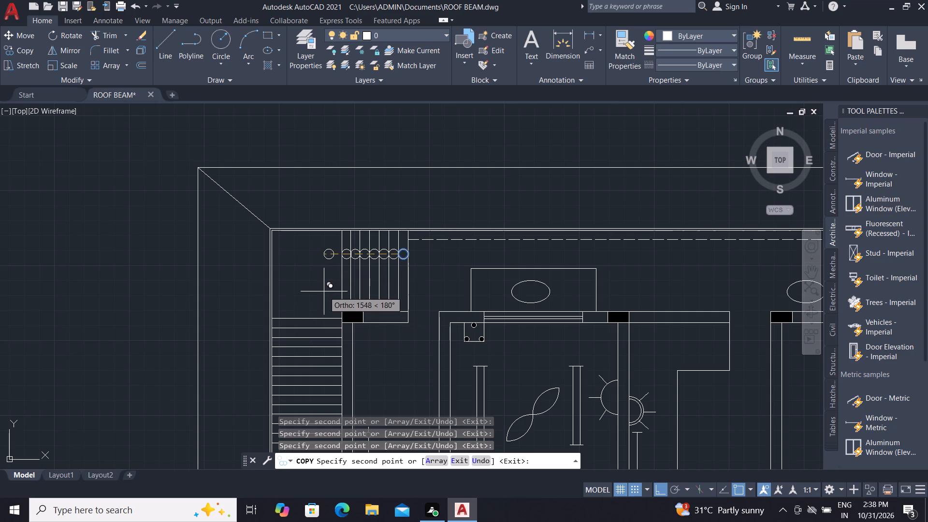
key("F8")
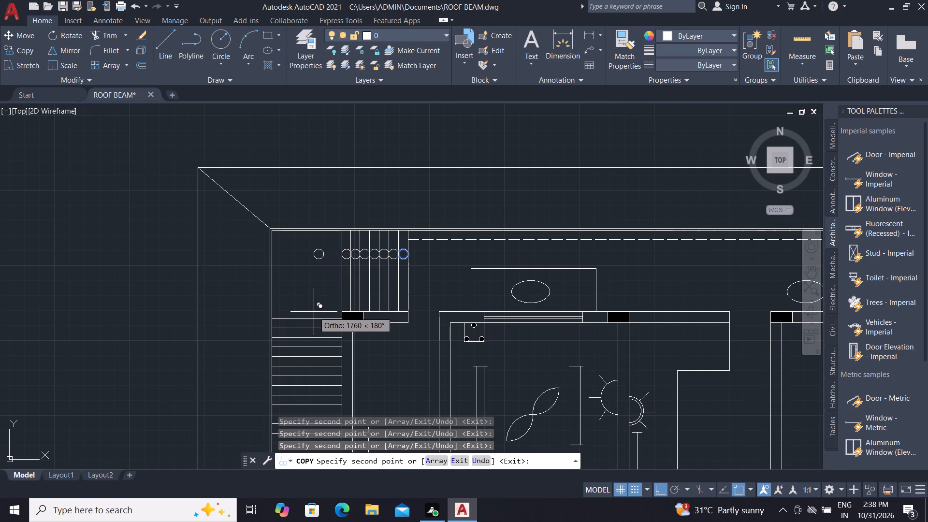
middle_click_drag(293, 312, 297, 227)
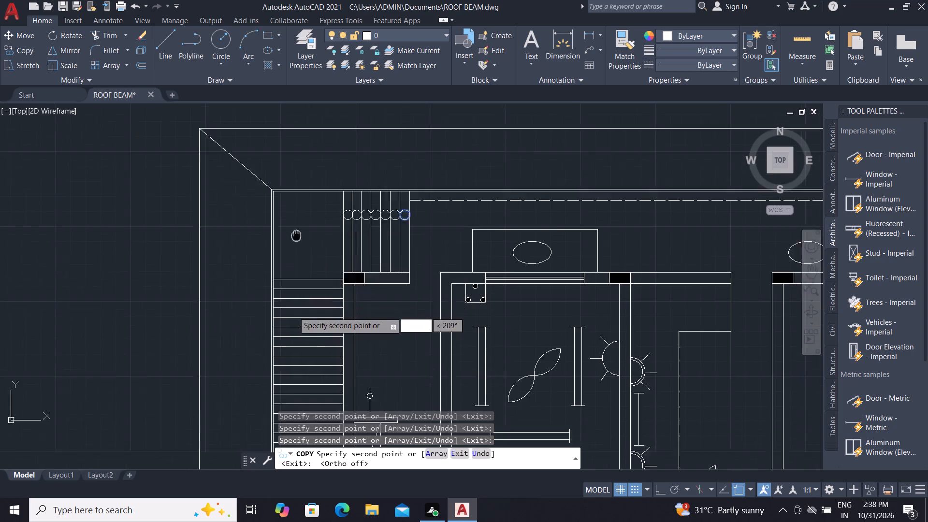
middle_click_drag(297, 227, 297, 140)
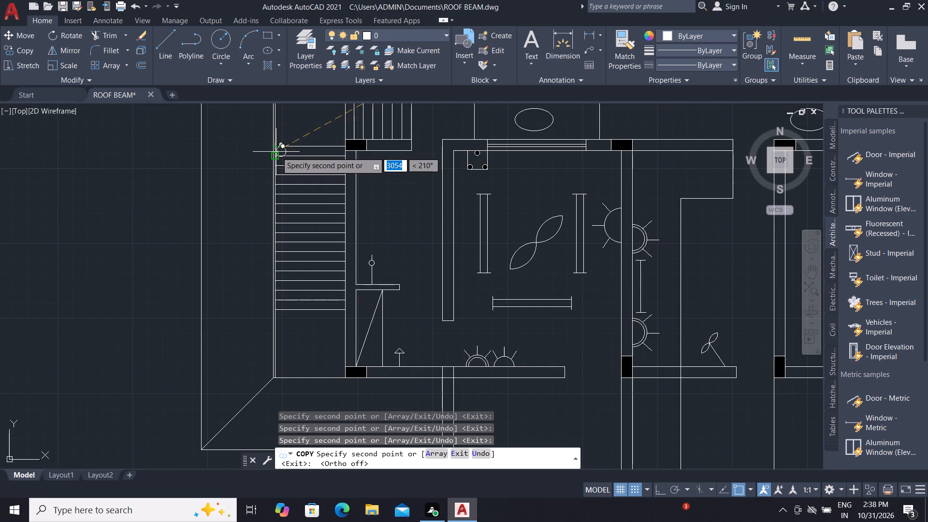
scroll(277, 152, "up", 3)
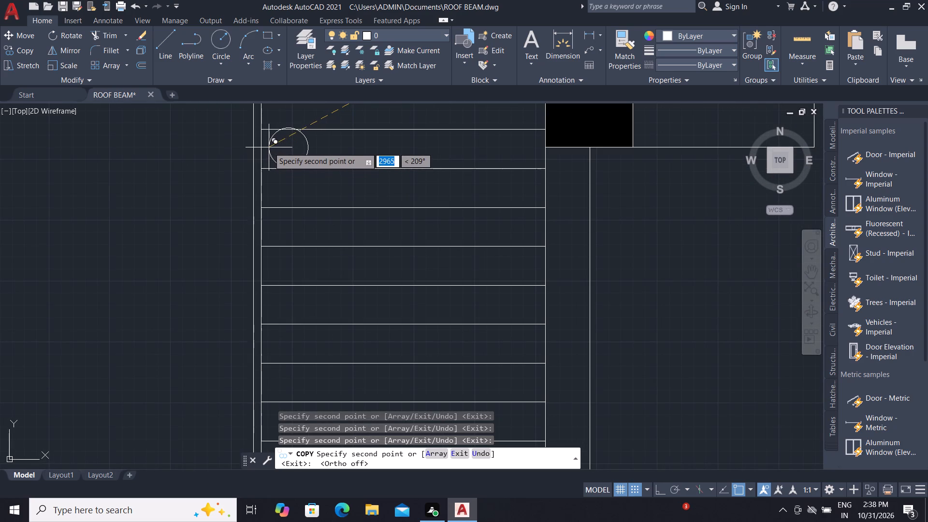
scroll(269, 147, "up", 2)
scroll(262, 156, "down", 1)
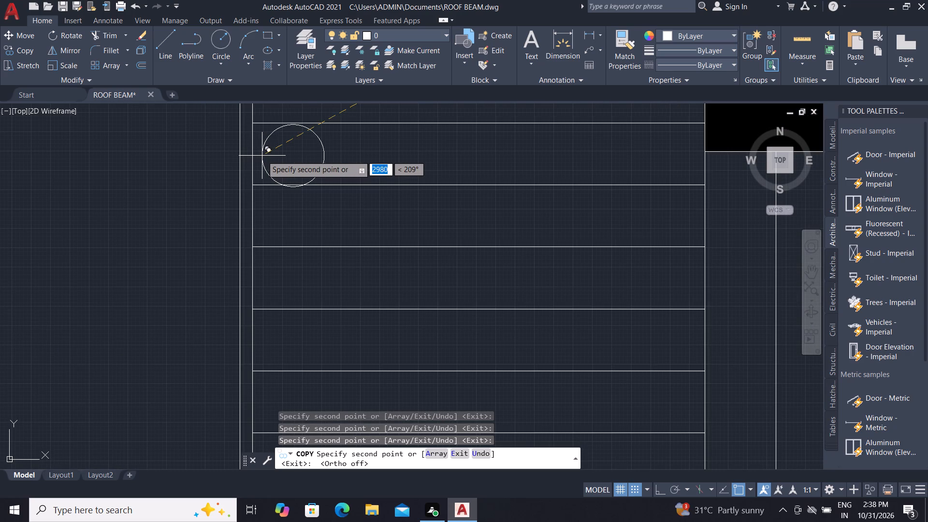
left_click(262, 153)
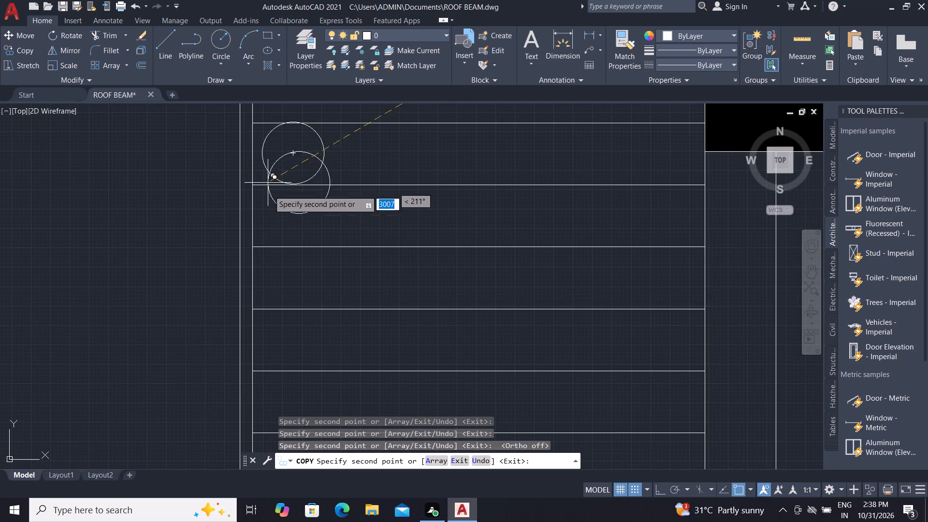
key("Escape")
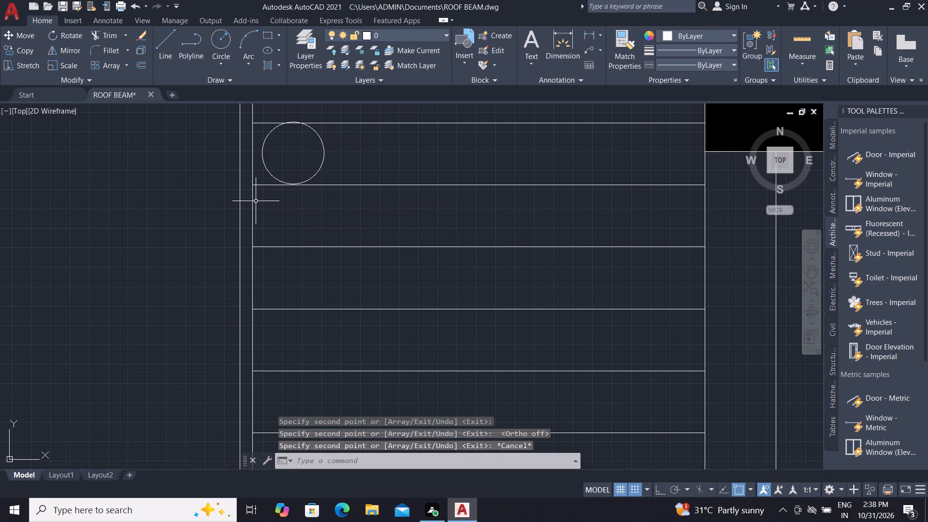
Copy the circle in the horizontal-line strip's top gap from its top quadrant, with Ortho on, into the four gaps directly below.
key("space")
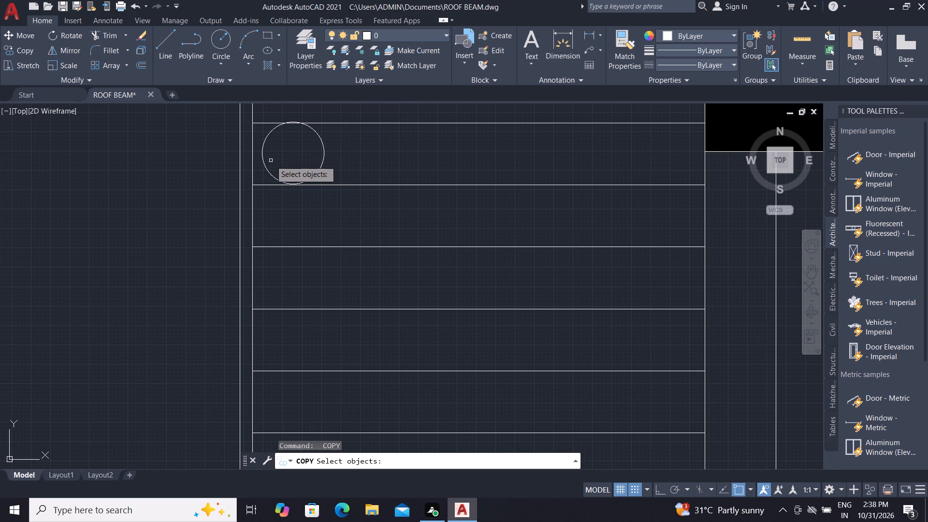
left_click(262, 160)
right_click(265, 159)
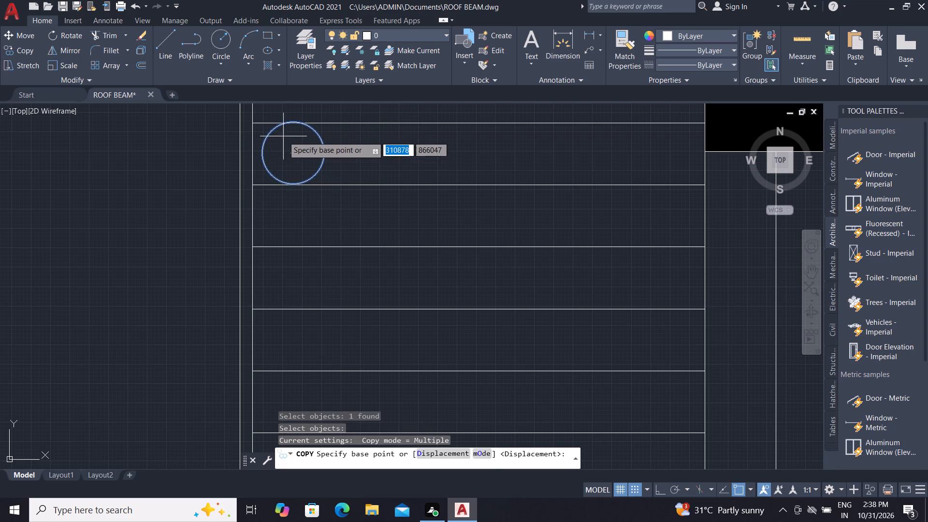
left_click(291, 123)
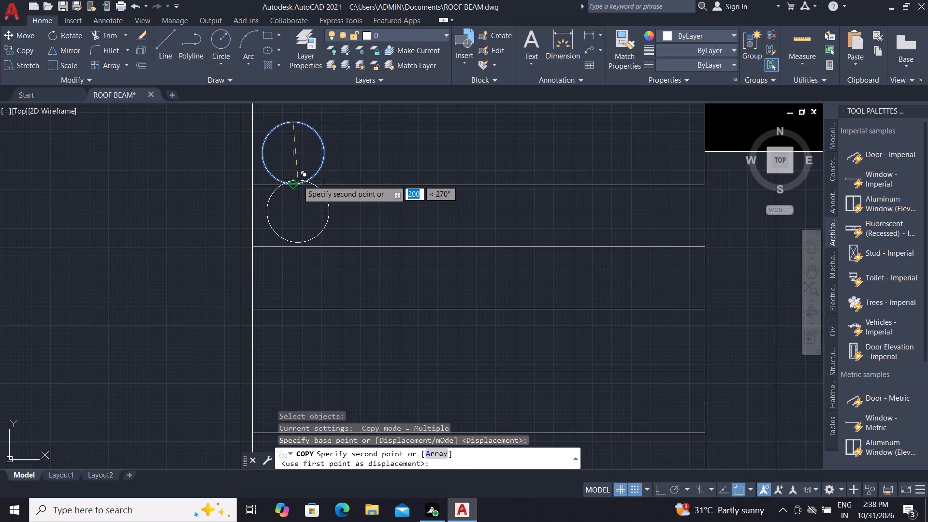
key("F8")
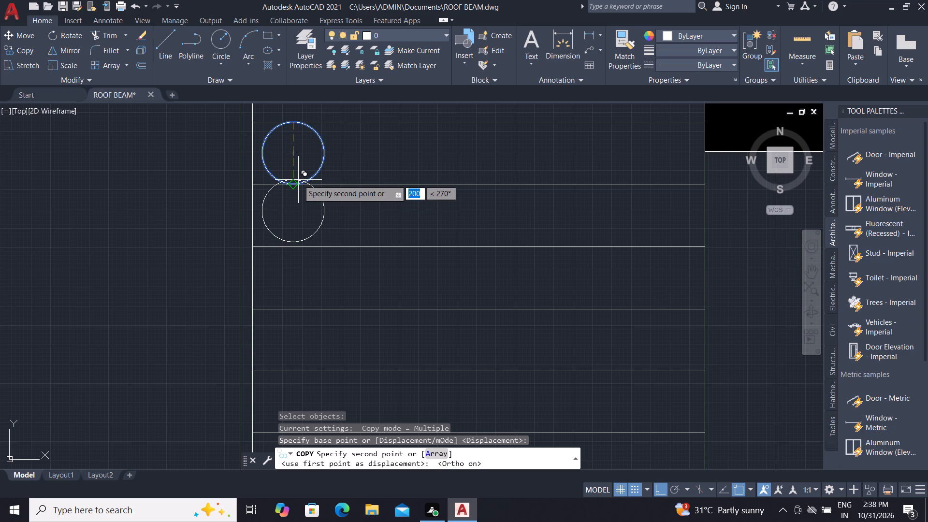
left_click(293, 186)
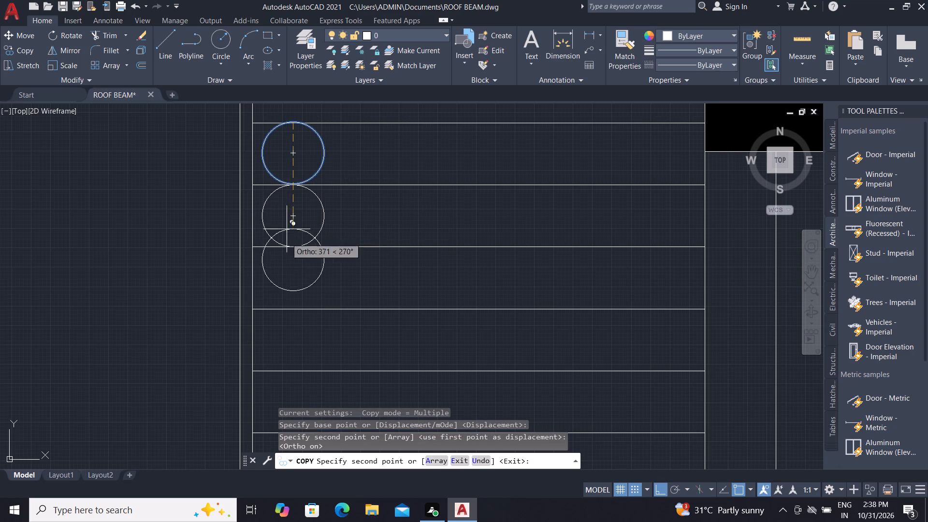
left_click(291, 246)
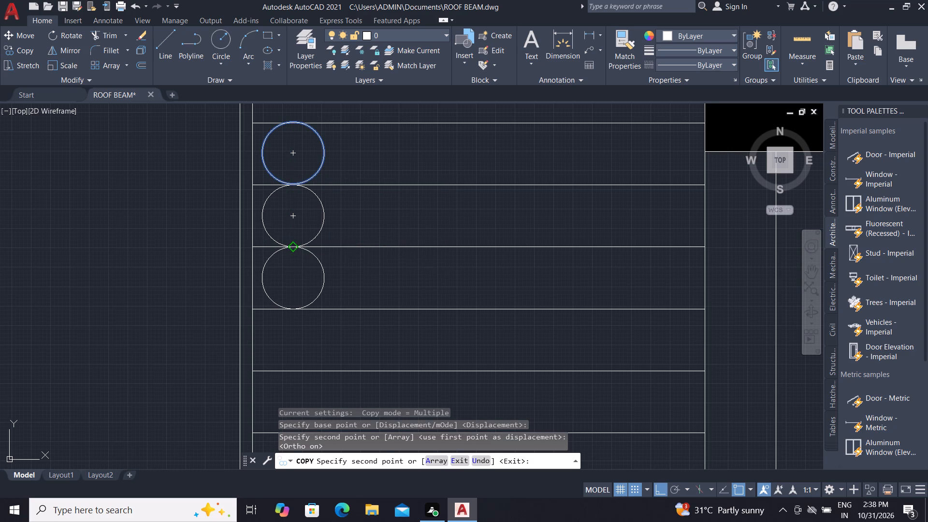
scroll(292, 243, "down", 1)
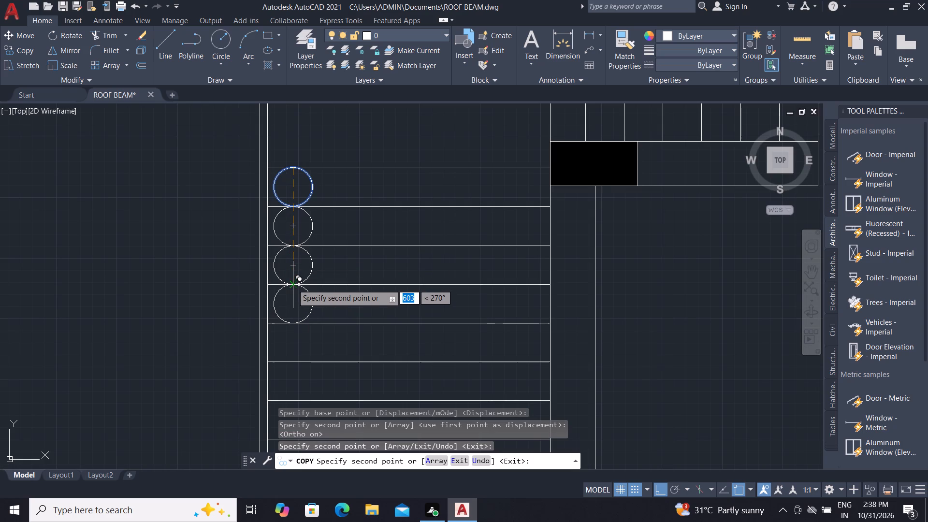
left_click(292, 284)
scroll(300, 256, "down", 2)
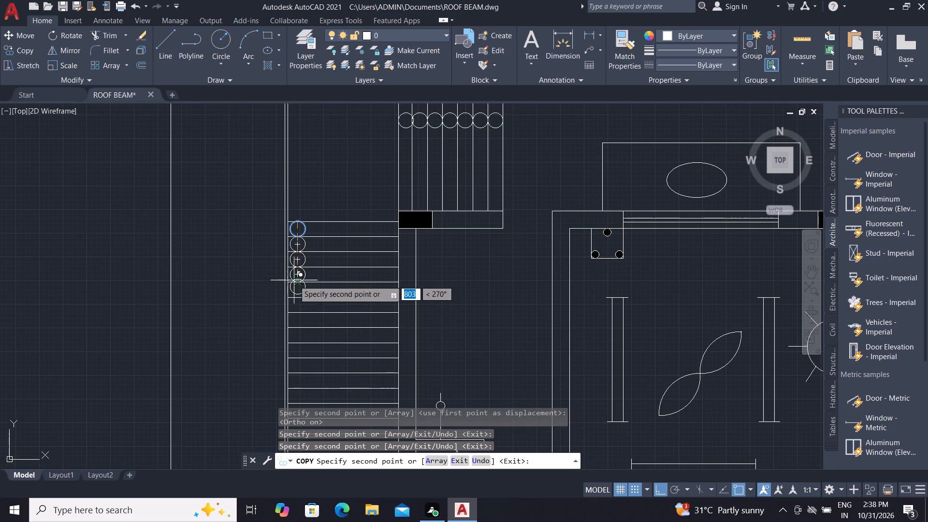
scroll(295, 283, "up", 2)
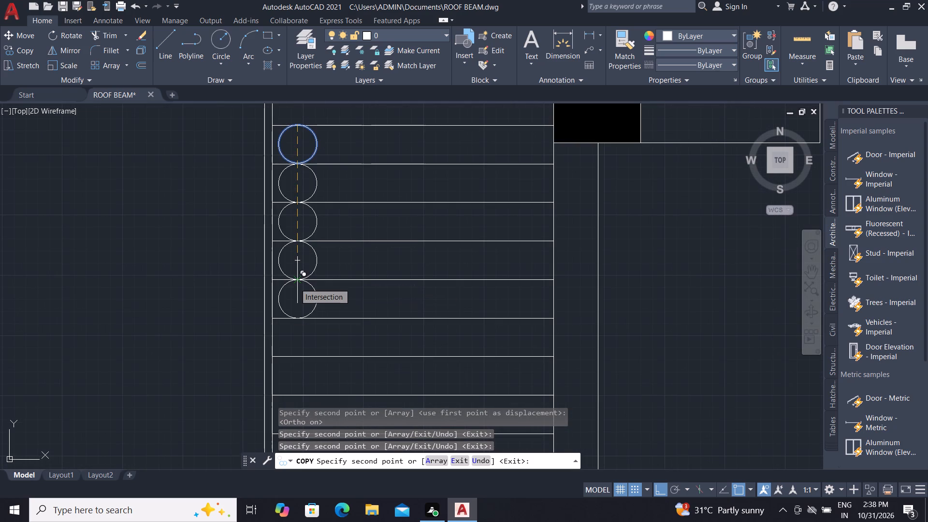
scroll(295, 284, "up", 3)
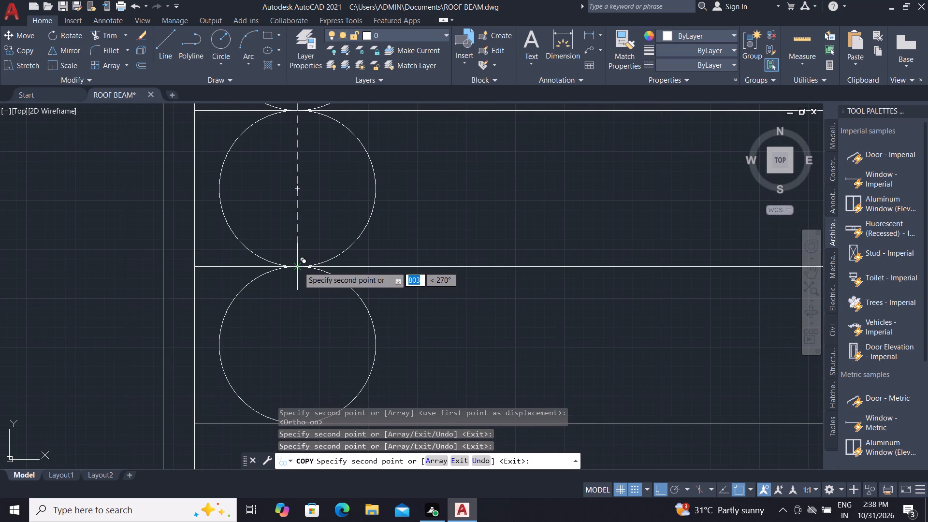
left_click(298, 266)
Continue copying the circle straight down into the next seven gaps of the horizontal-line strip.
scroll(364, 216, "down", 4)
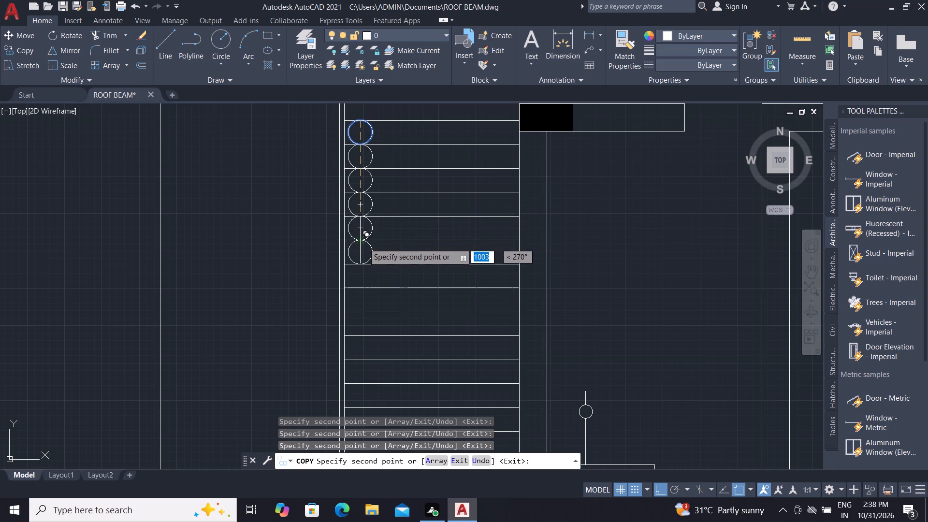
left_click(363, 243)
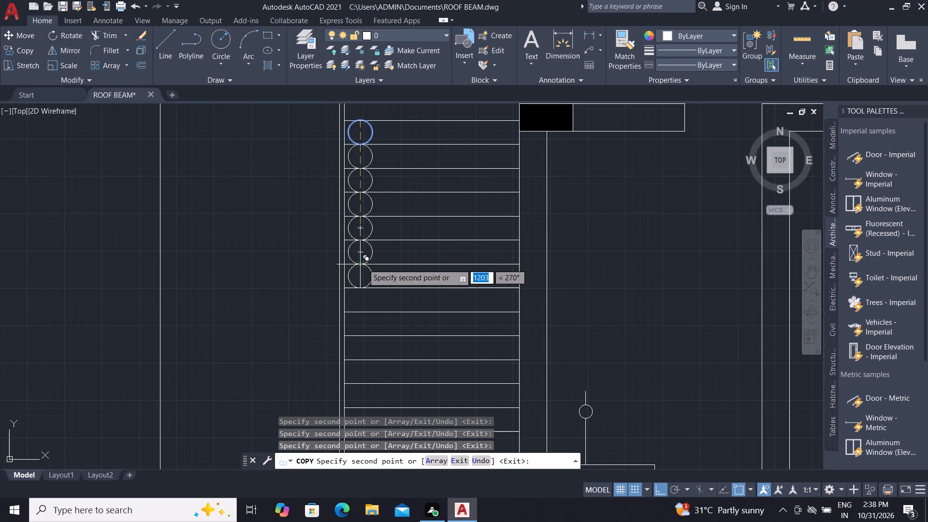
left_click(363, 264)
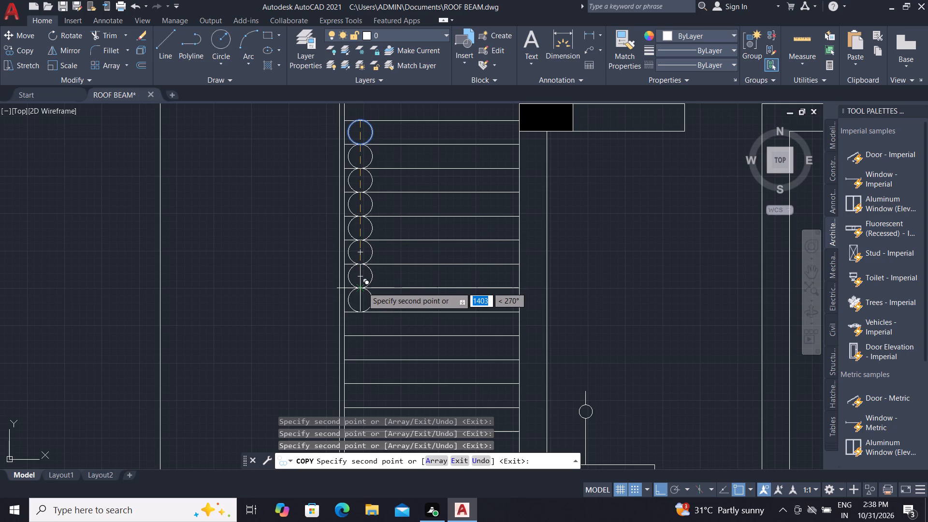
left_click(362, 287)
scroll(396, 248, "down", 1)
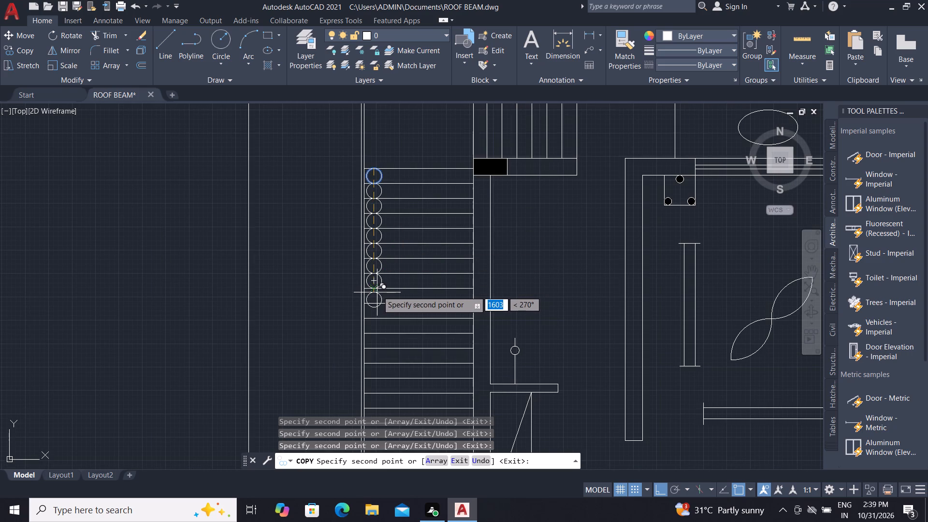
scroll(377, 286, "up", 2)
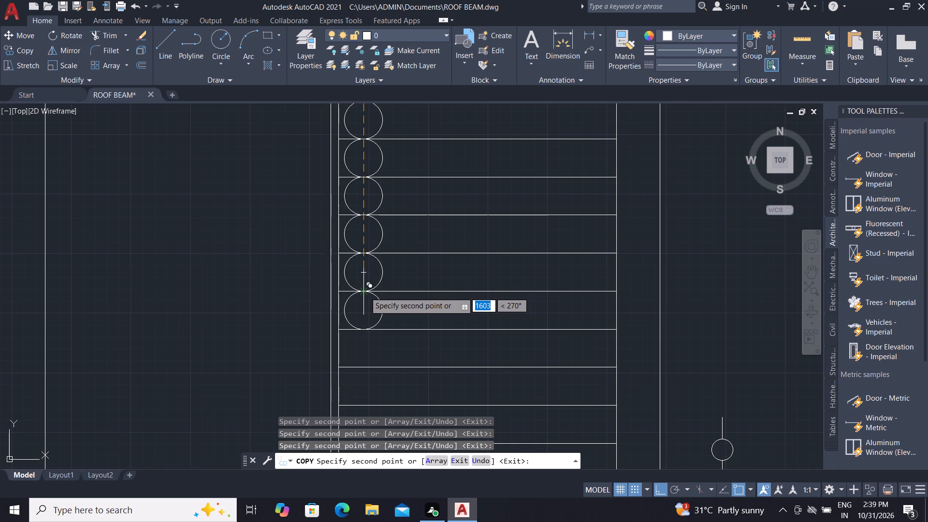
left_click(365, 292)
scroll(448, 257, "down", 1)
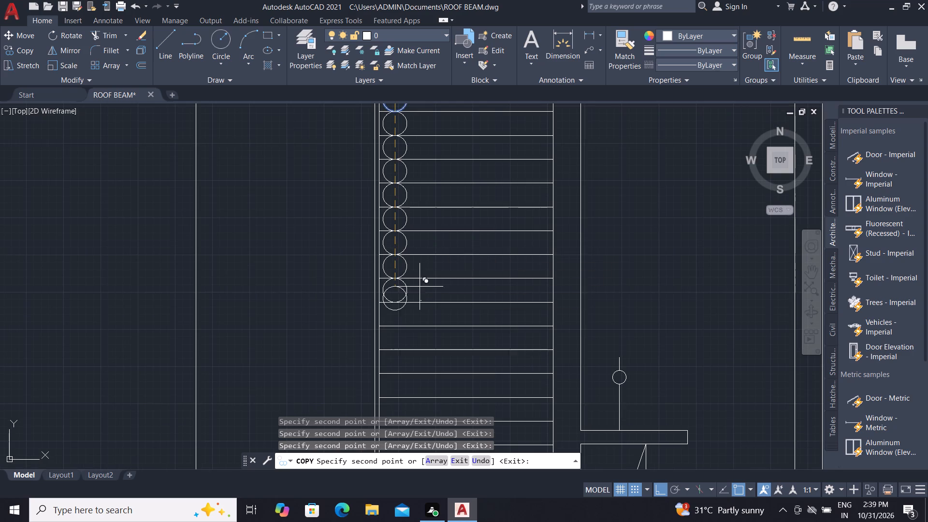
scroll(391, 304, "up", 3)
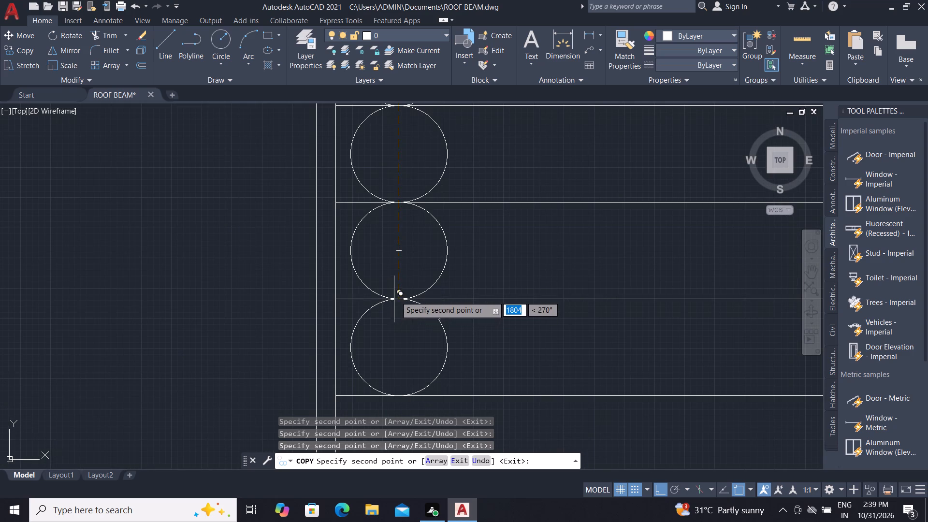
left_click(397, 299)
scroll(452, 247, "down", 2)
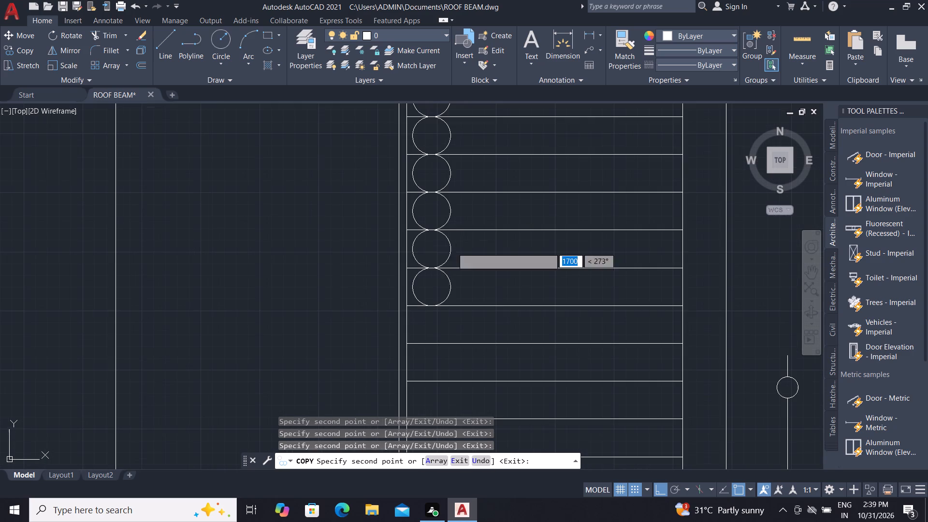
left_click(431, 305)
left_click(429, 345)
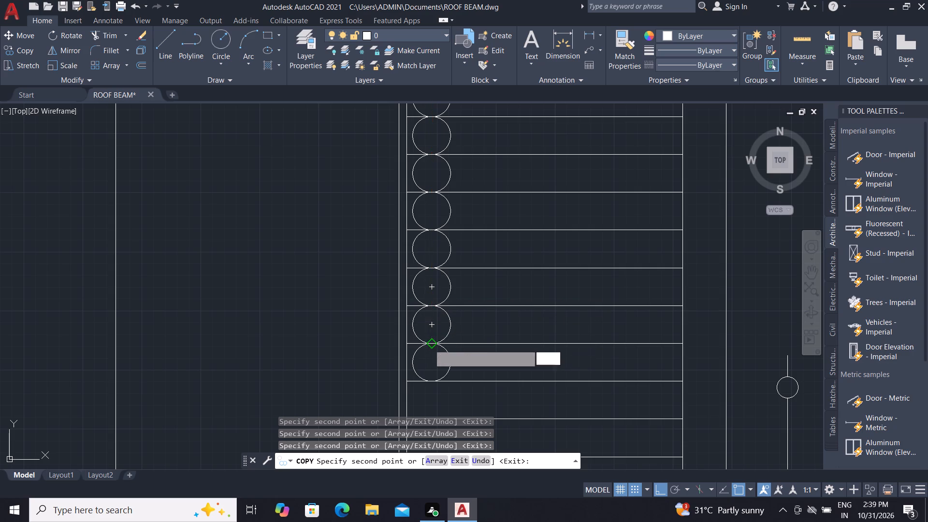
Copy the circle into the last five gaps down to the strip's bottom line, and end Copy.
scroll(432, 314, "down", 2)
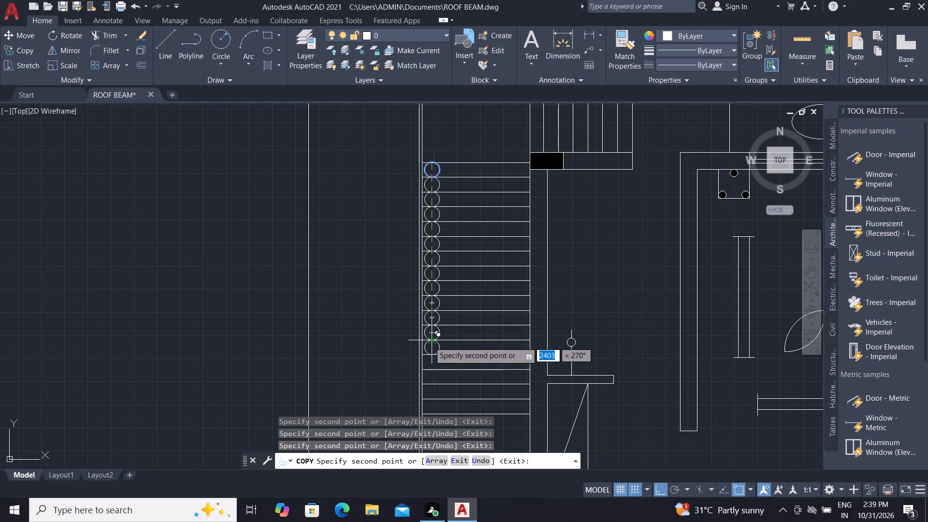
scroll(429, 342, "up", 3)
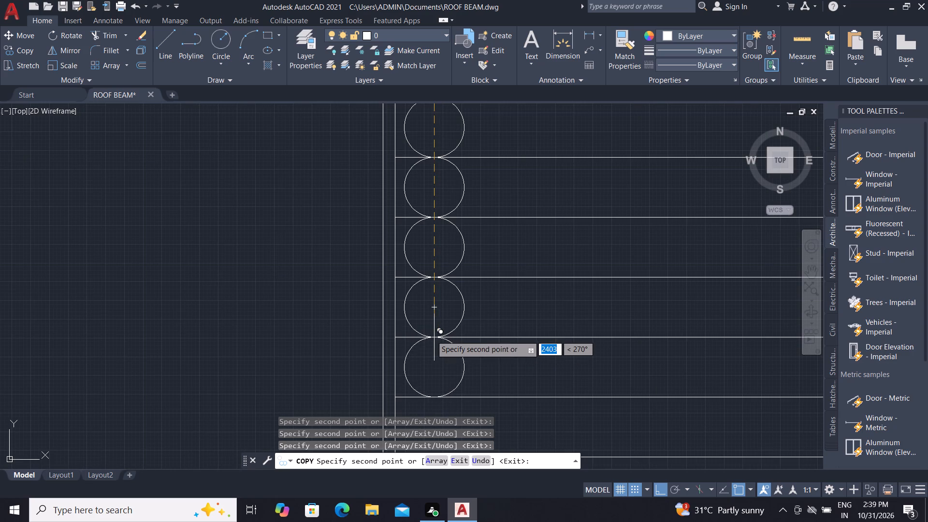
left_click(434, 336)
scroll(473, 284, "down", 2)
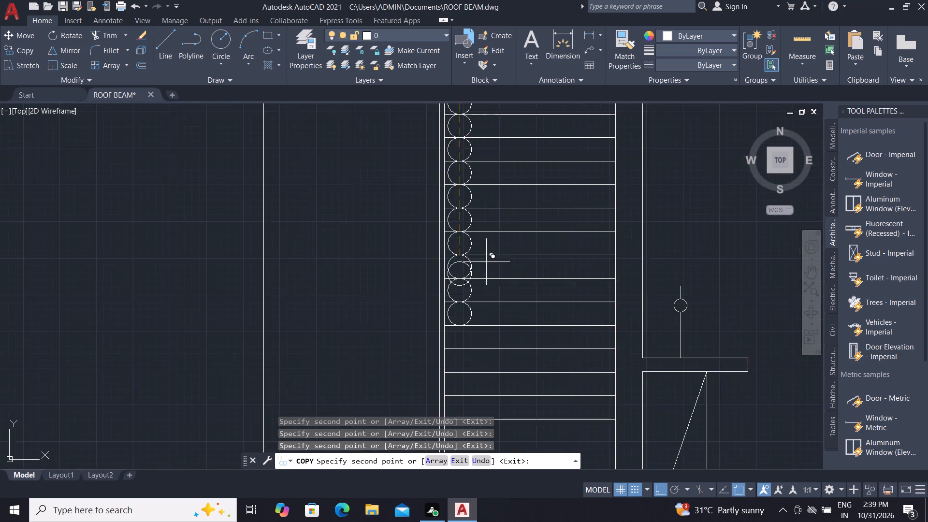
scroll(490, 244, "down", 2)
scroll(484, 292, "up", 3)
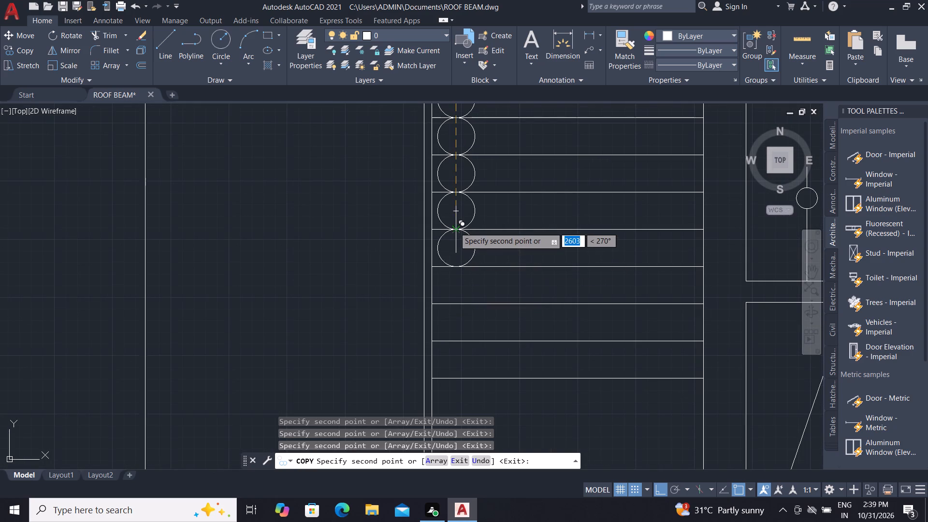
scroll(454, 227, "up", 3)
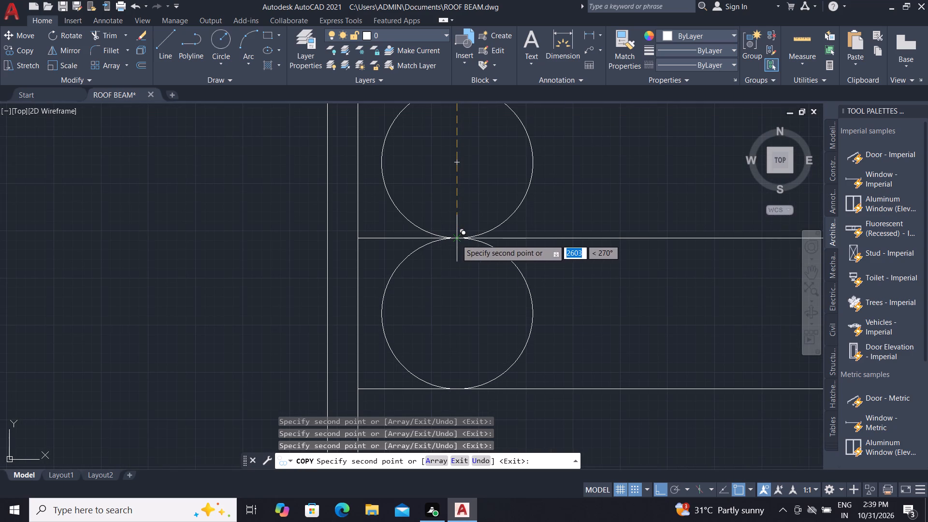
left_click(456, 239)
scroll(460, 224, "down", 5)
scroll(478, 215, "up", 2)
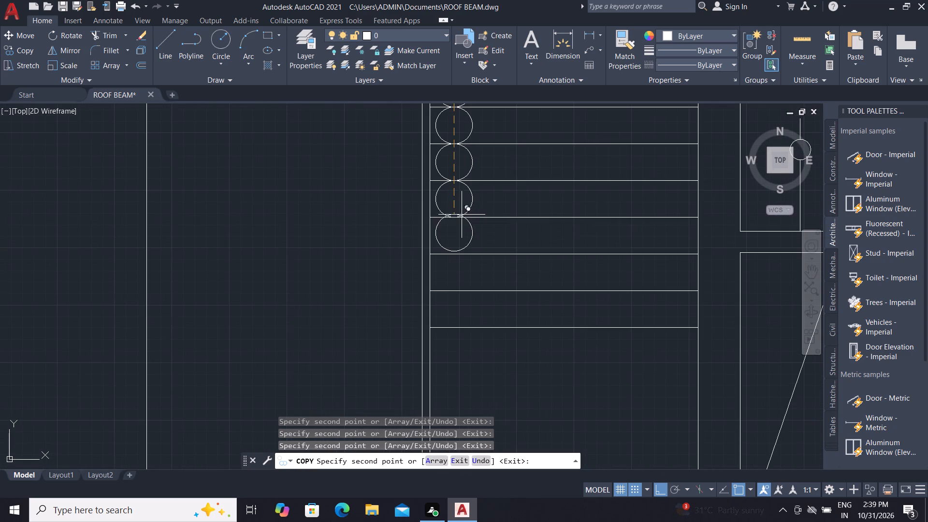
left_click(452, 214)
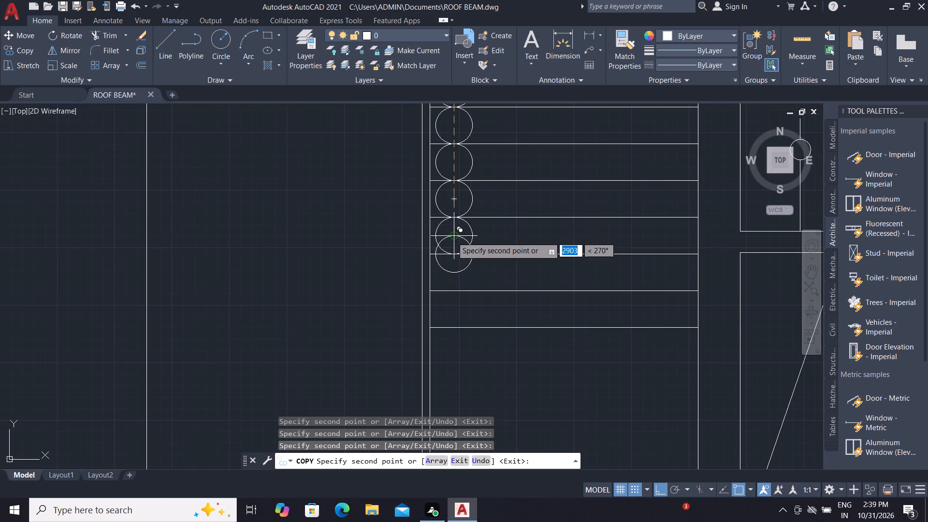
left_click(453, 251)
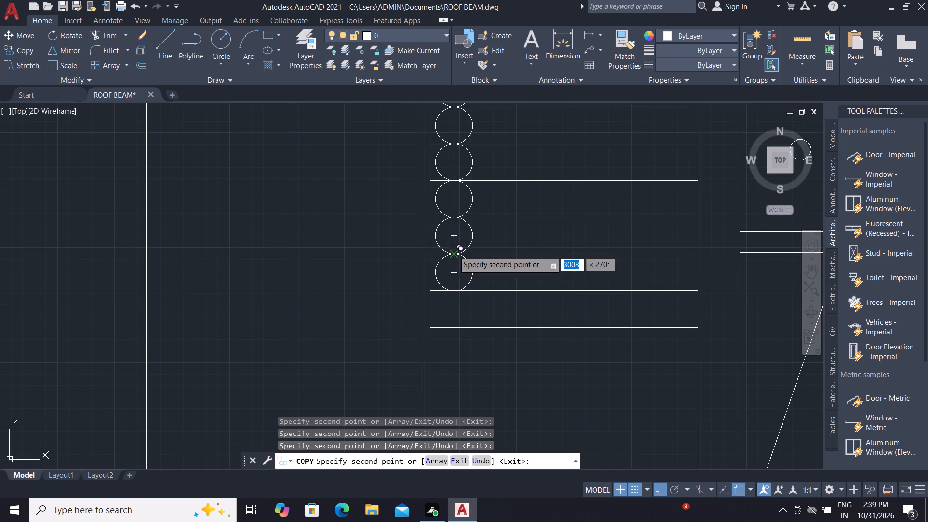
left_click(452, 290)
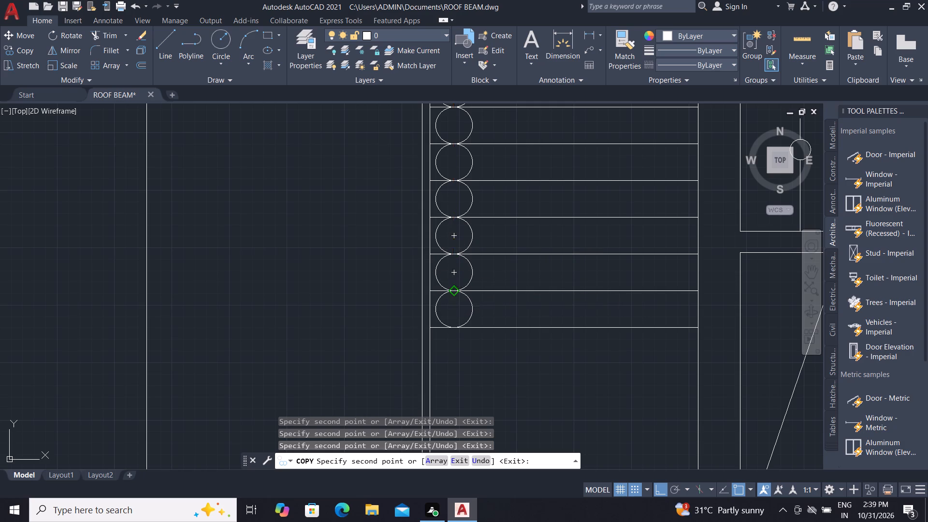
key("Escape")
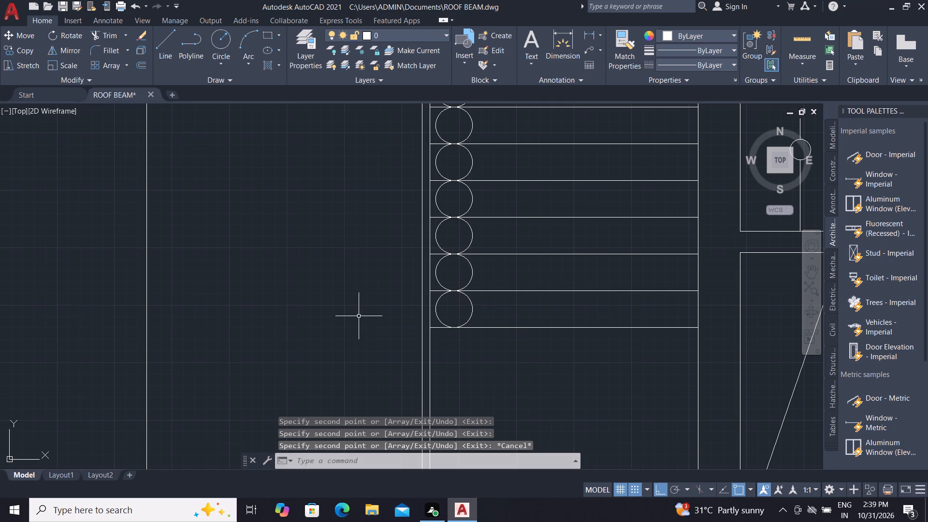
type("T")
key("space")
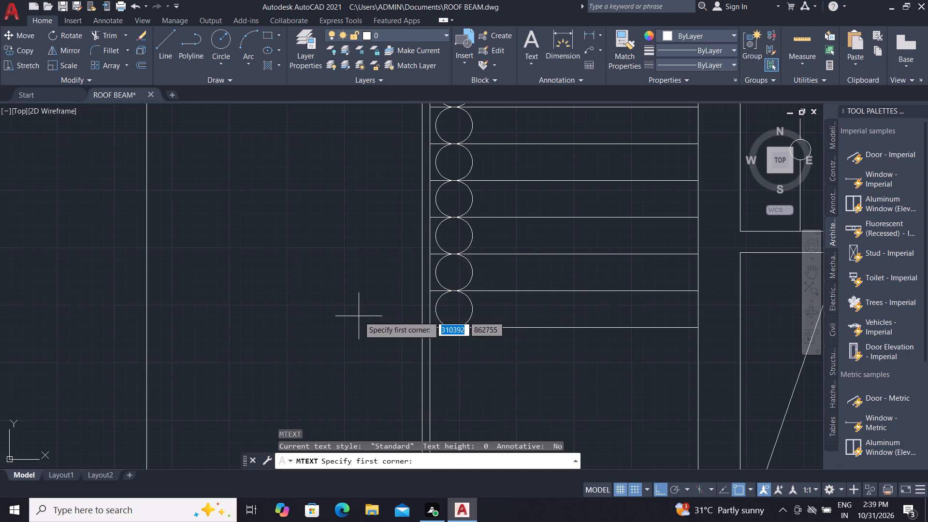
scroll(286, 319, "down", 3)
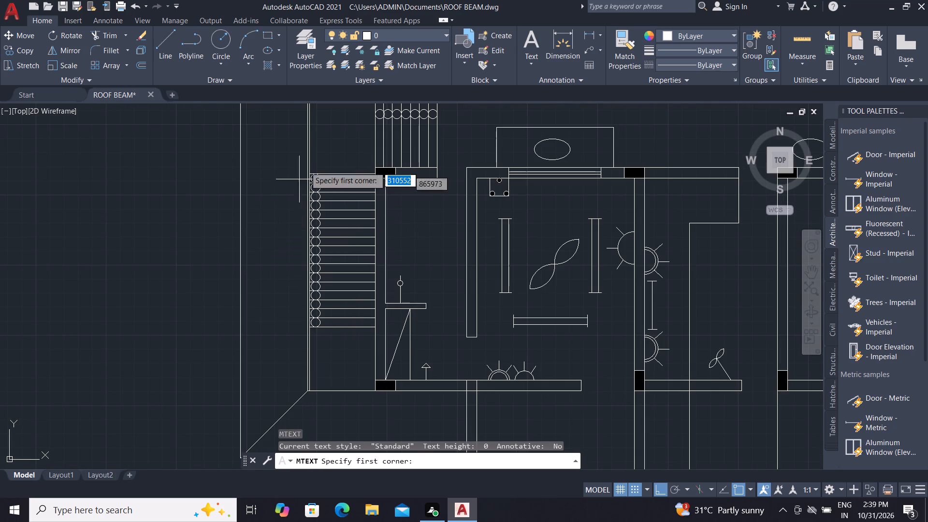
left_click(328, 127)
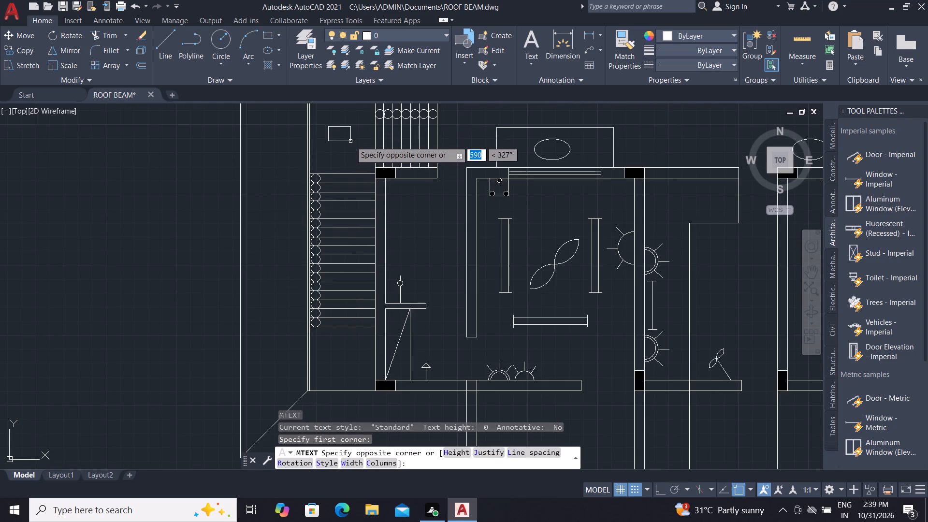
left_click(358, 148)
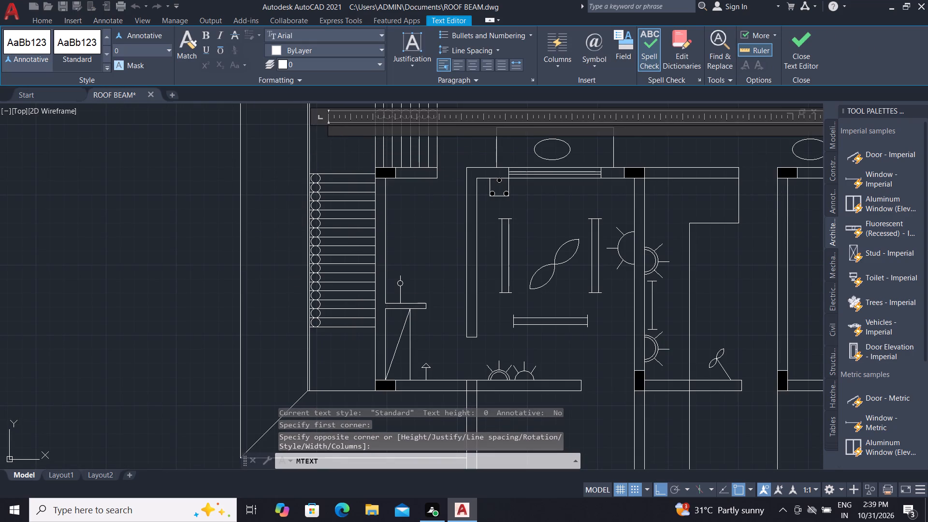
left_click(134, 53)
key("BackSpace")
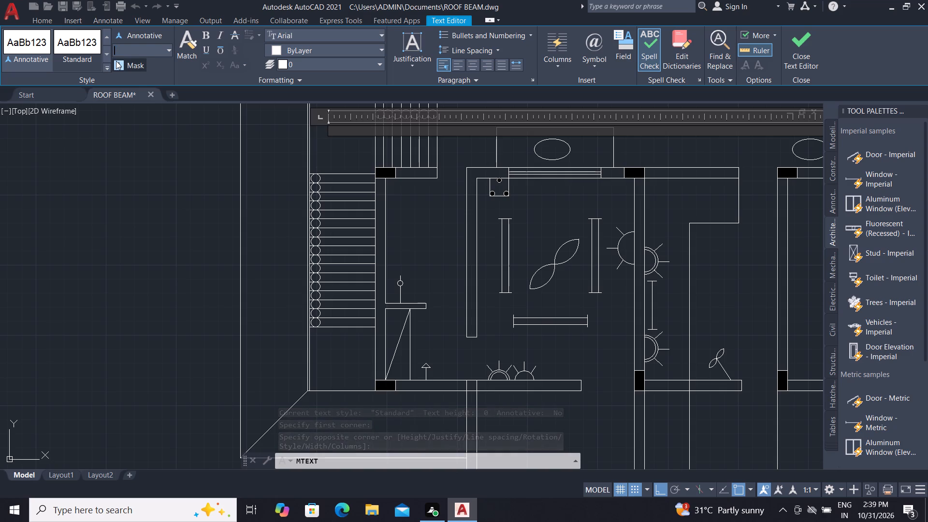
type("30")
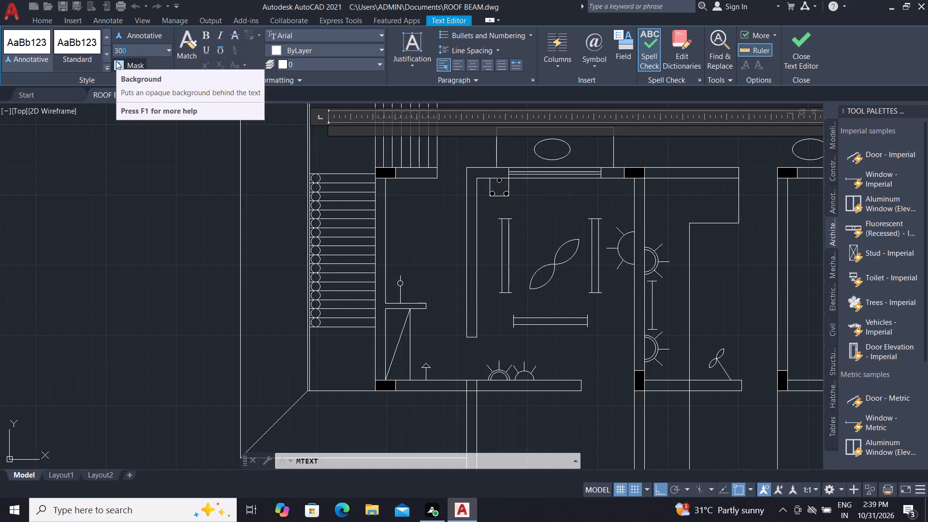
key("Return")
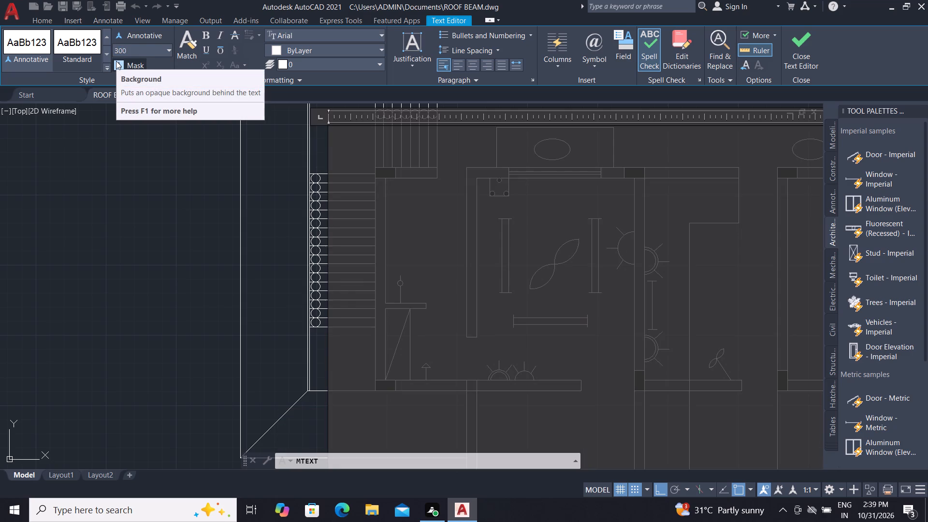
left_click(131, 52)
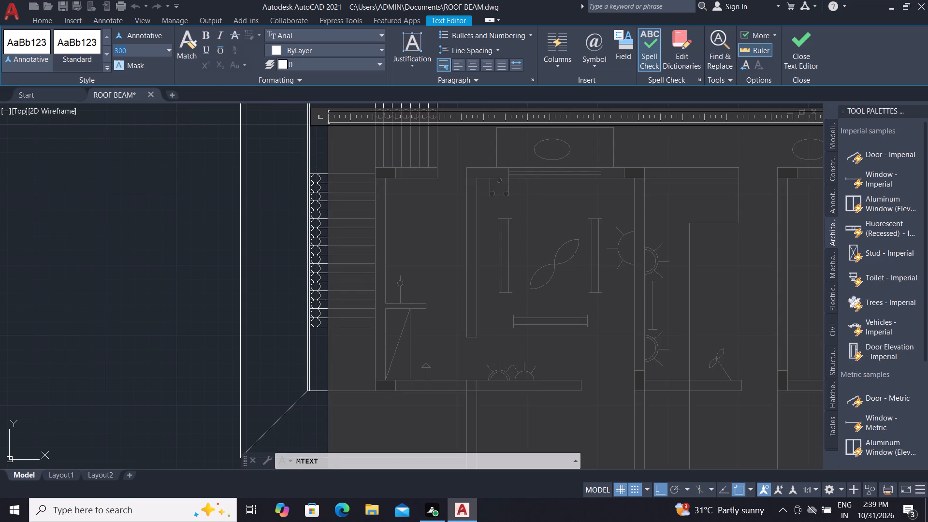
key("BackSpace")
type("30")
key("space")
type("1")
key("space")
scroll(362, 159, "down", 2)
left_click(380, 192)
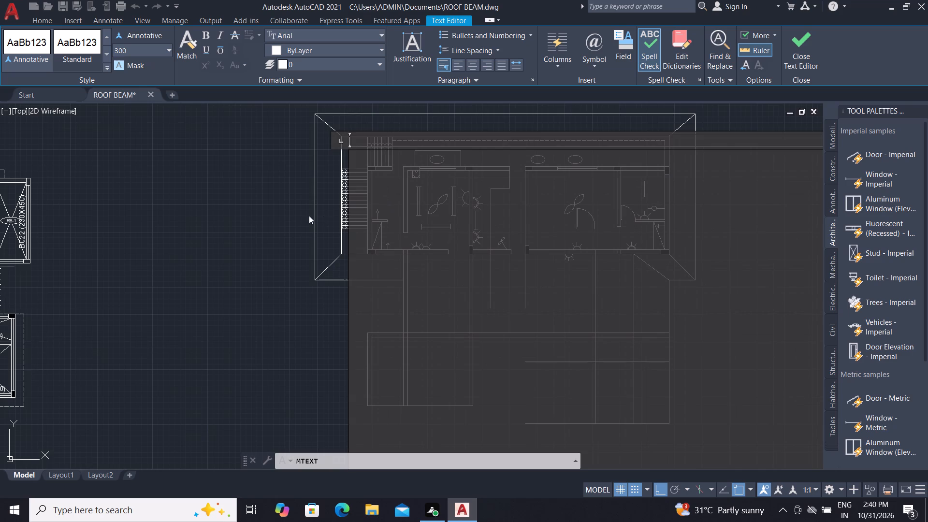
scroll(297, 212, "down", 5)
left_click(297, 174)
Create a multiline text box in the empty area to the west of the roof plan and enter 1.
scroll(303, 217, "up", 2)
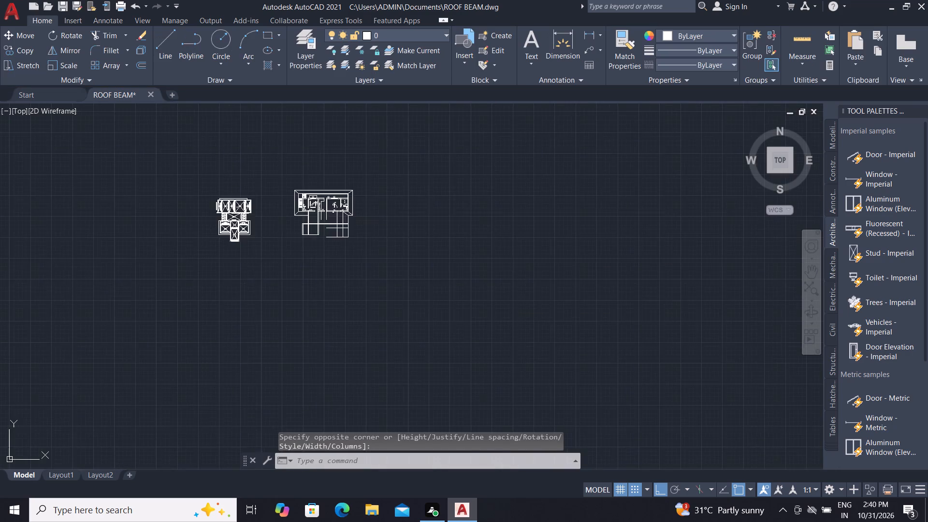
scroll(304, 203, "up", 3)
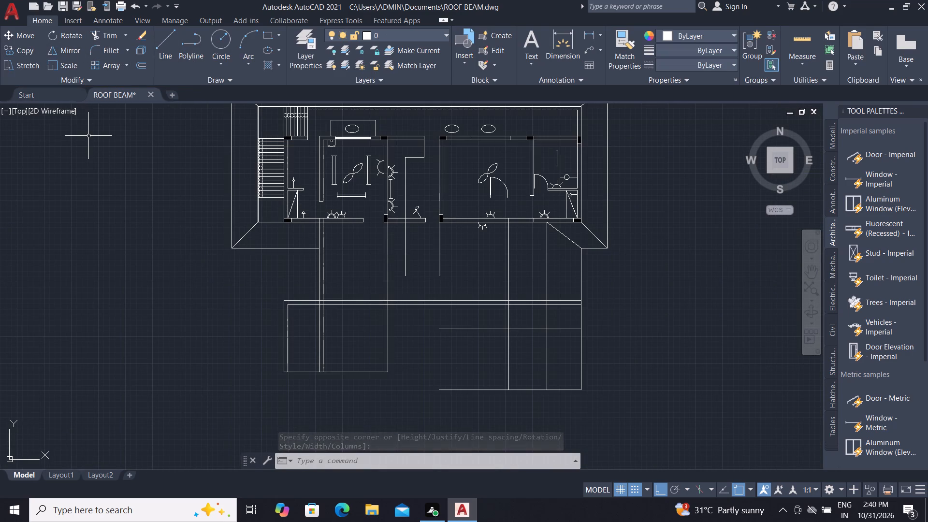
type("T")
key("space")
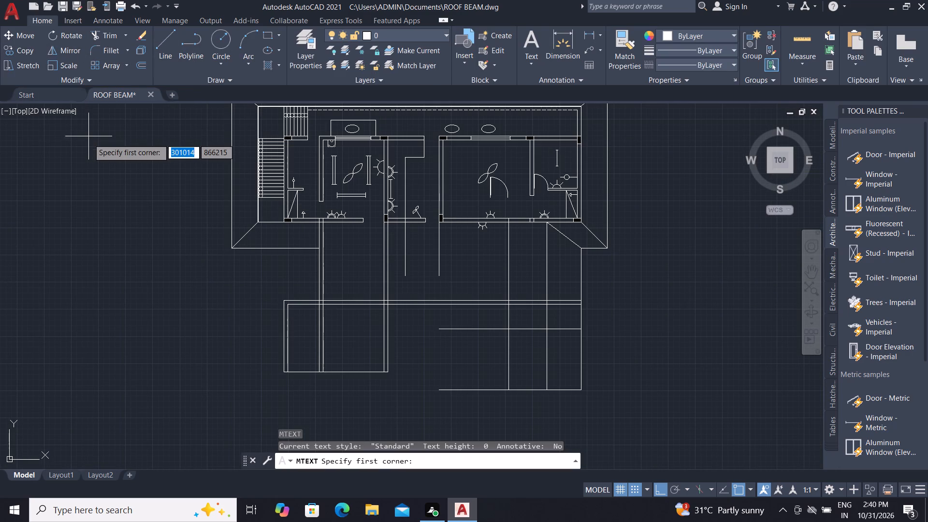
left_click(81, 161)
left_click(159, 214)
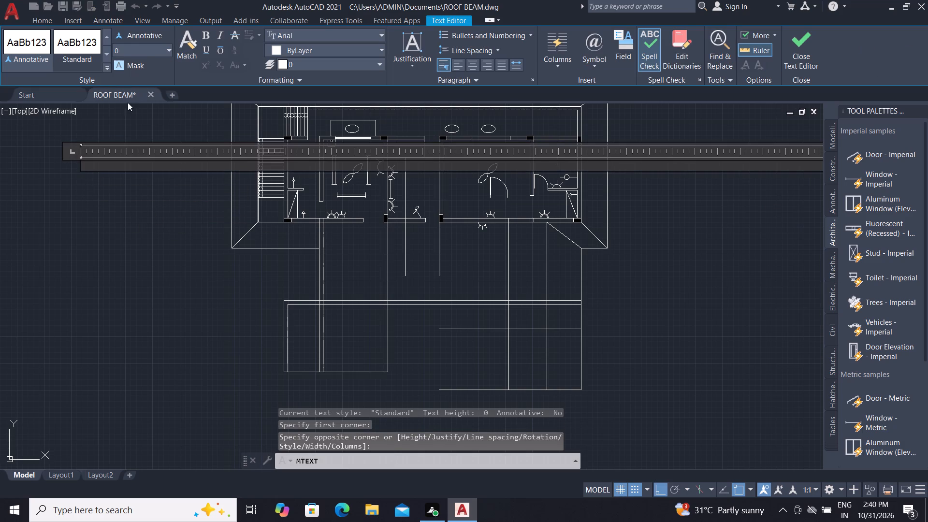
key("1")
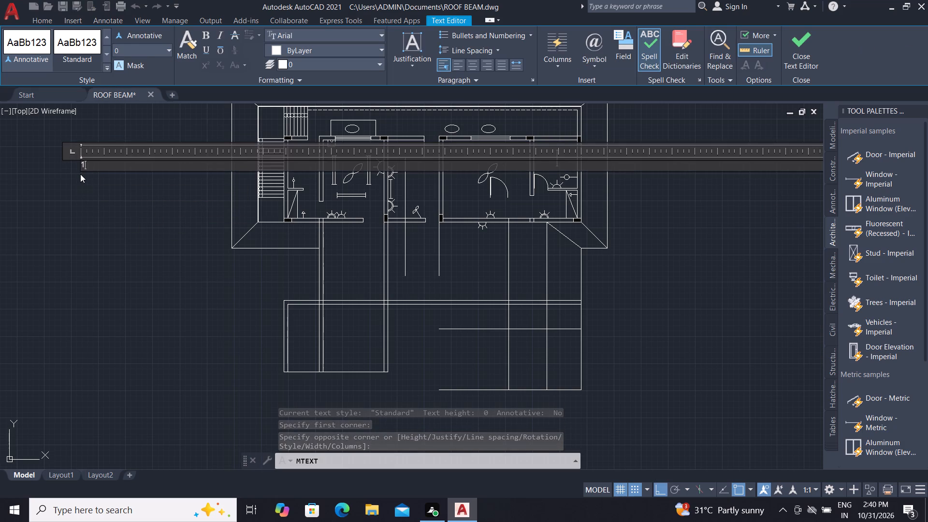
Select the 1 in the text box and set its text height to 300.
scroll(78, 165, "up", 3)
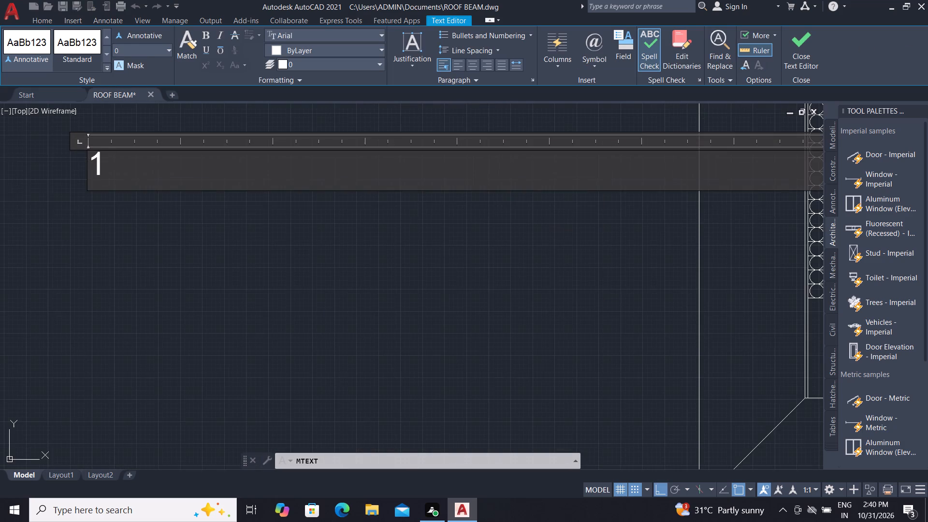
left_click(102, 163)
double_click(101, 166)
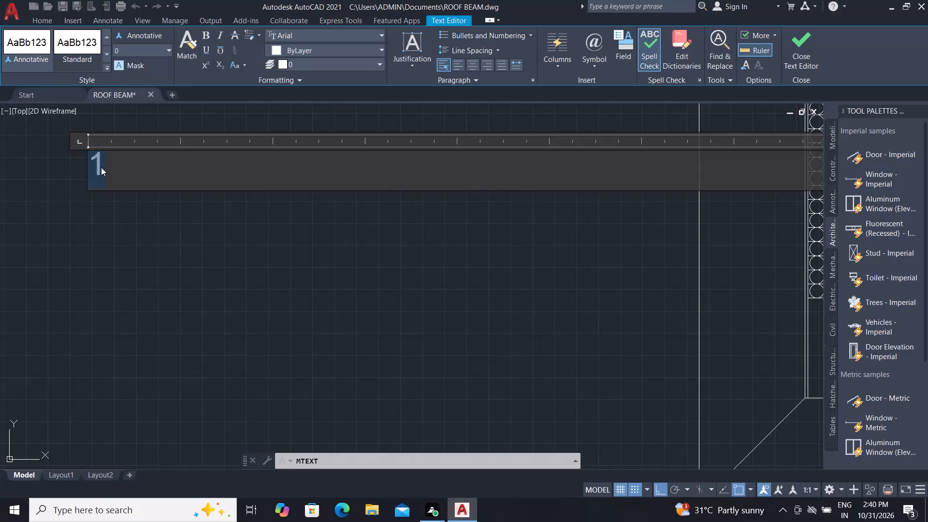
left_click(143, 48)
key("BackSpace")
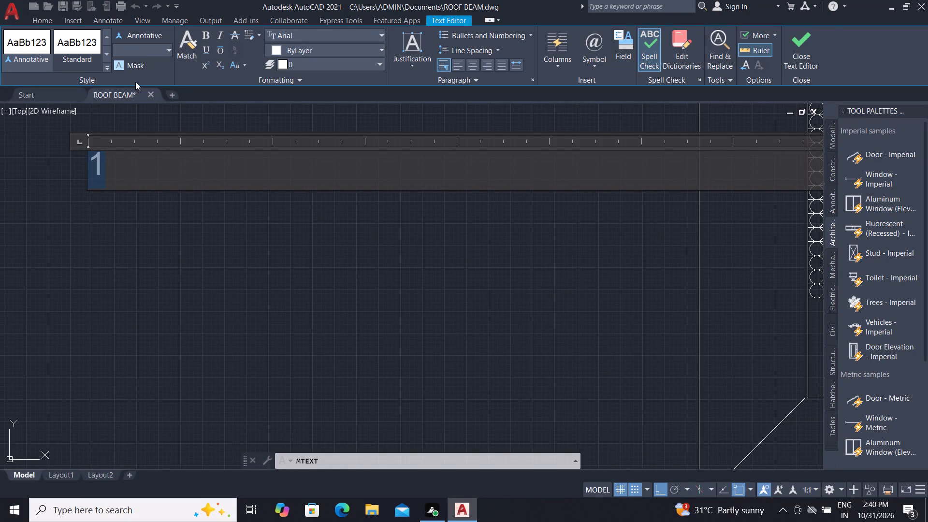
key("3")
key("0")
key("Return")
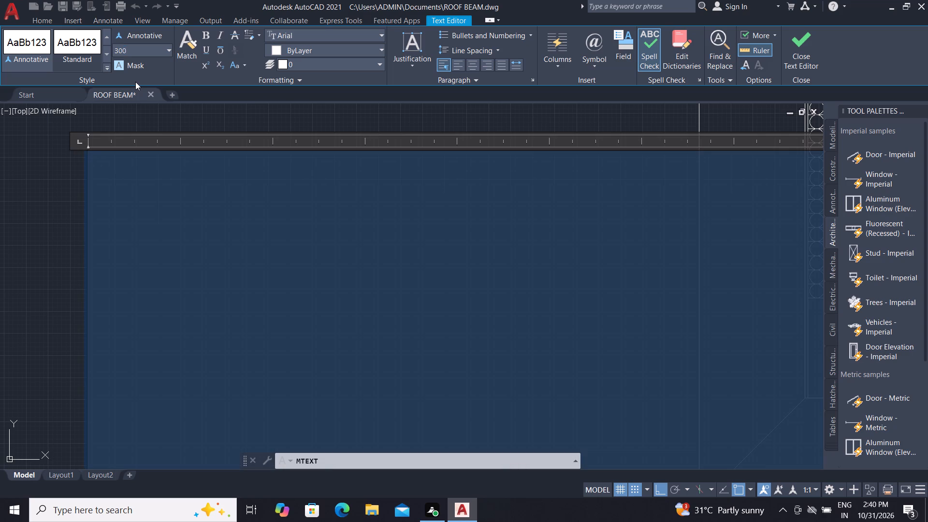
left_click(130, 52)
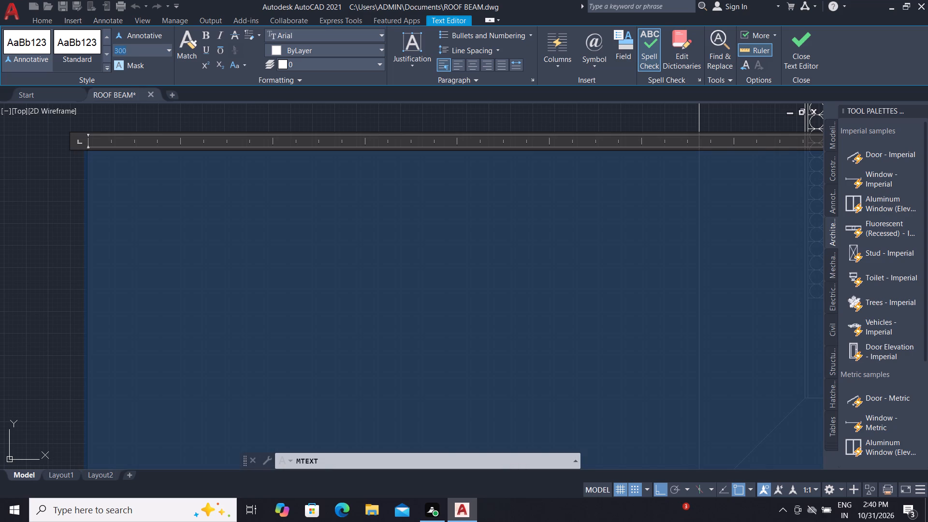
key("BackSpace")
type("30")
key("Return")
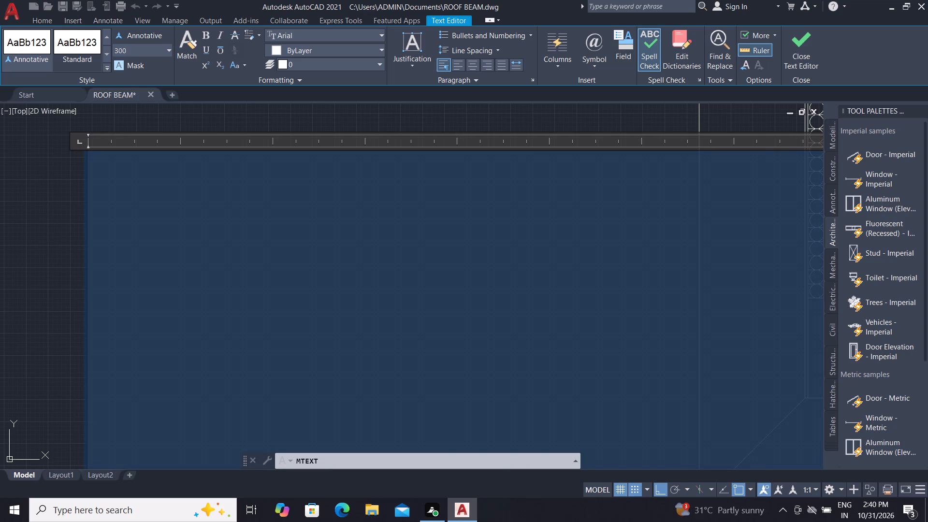
Set the text height of the selected 1 to 100.
left_click(128, 54)
key("BackSpace")
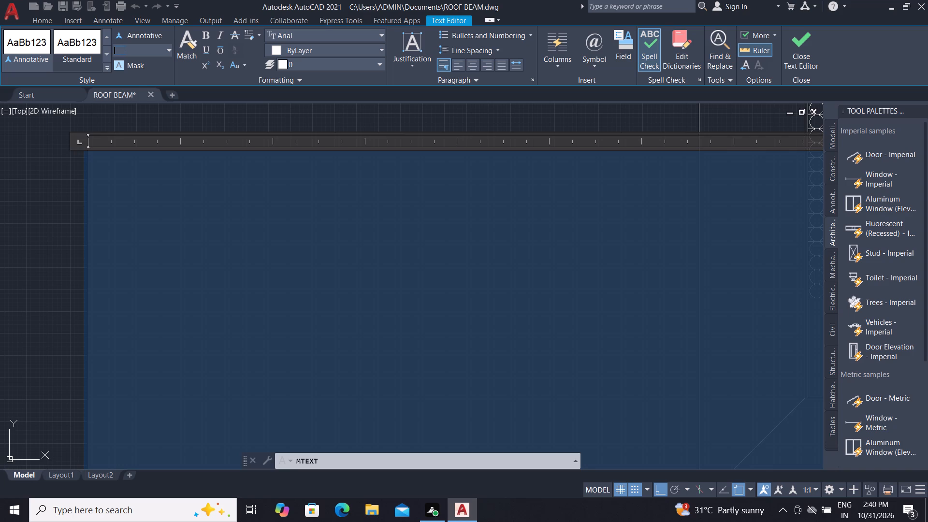
key("1")
left_click(167, 52)
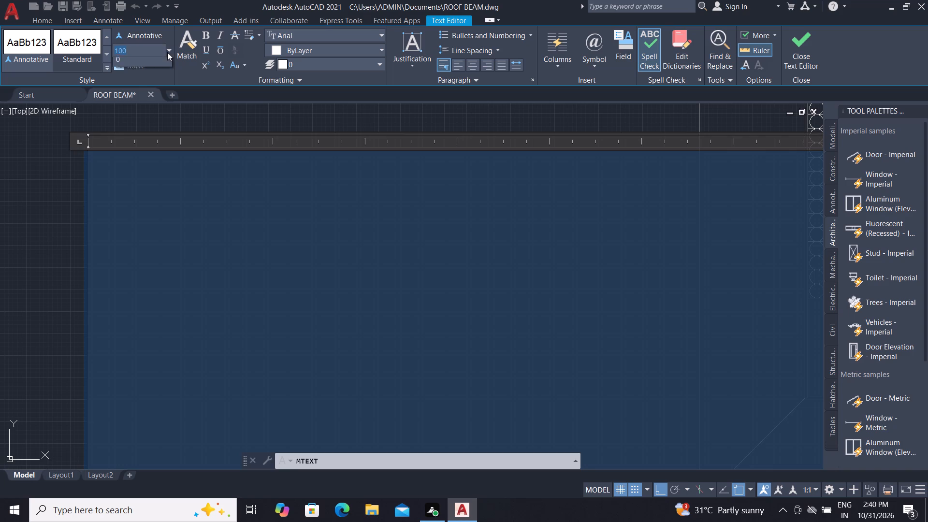
left_click(150, 146)
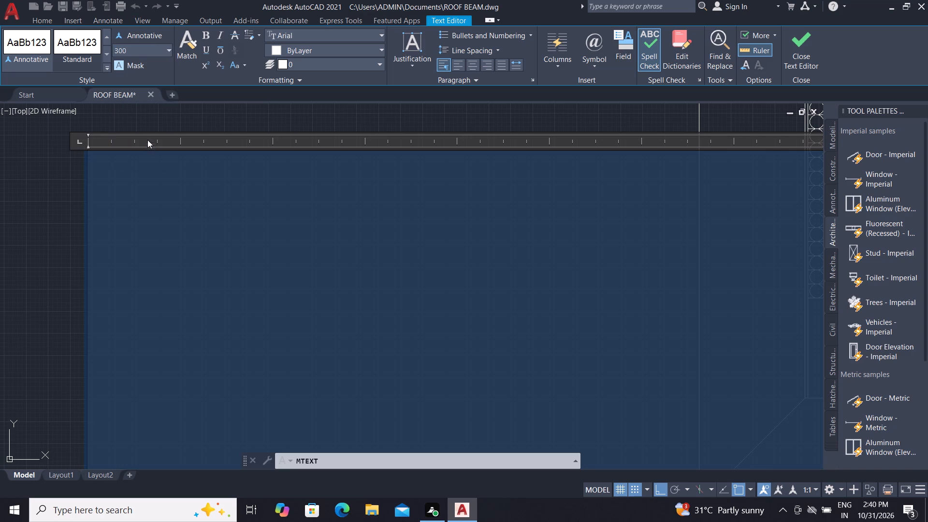
left_click(143, 55)
key("BackSpace")
type("10")
key("Return")
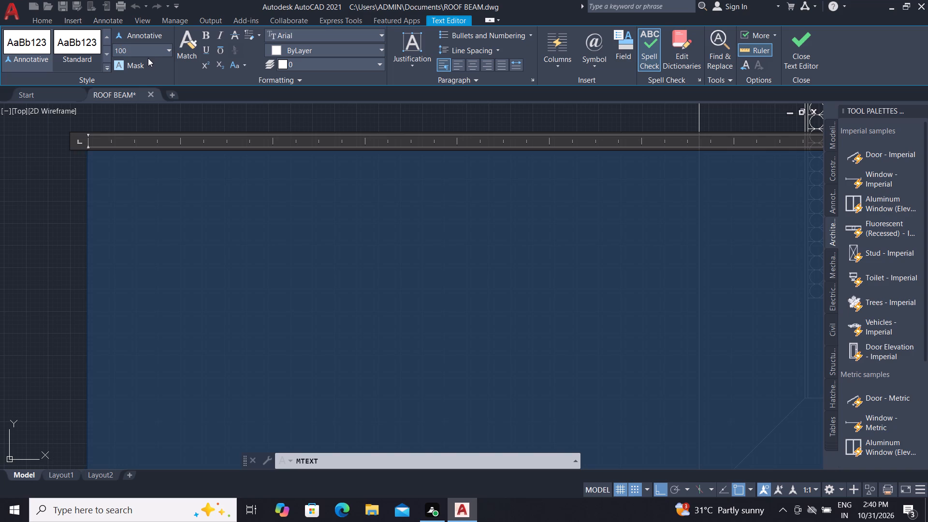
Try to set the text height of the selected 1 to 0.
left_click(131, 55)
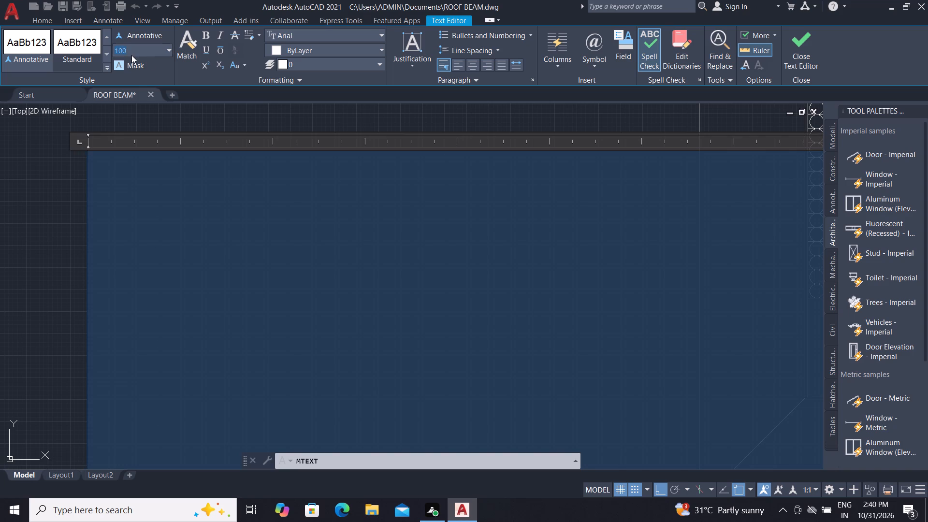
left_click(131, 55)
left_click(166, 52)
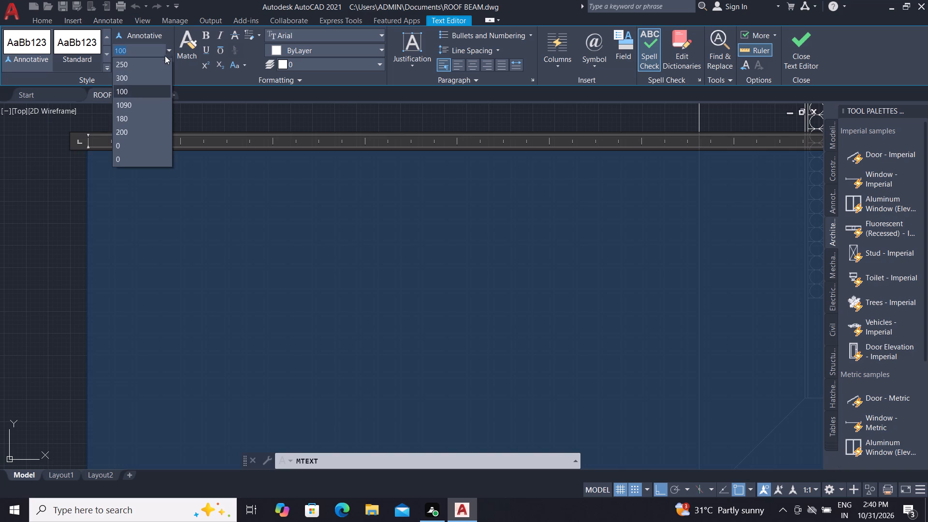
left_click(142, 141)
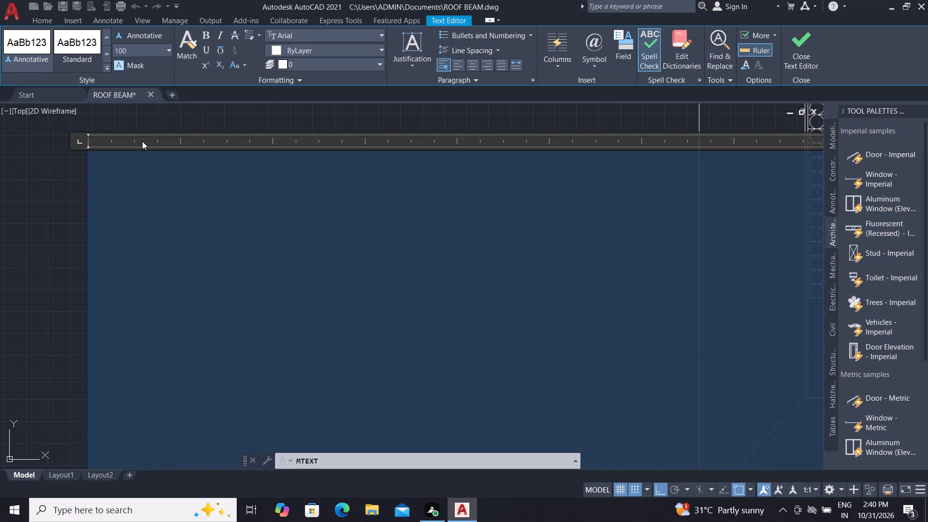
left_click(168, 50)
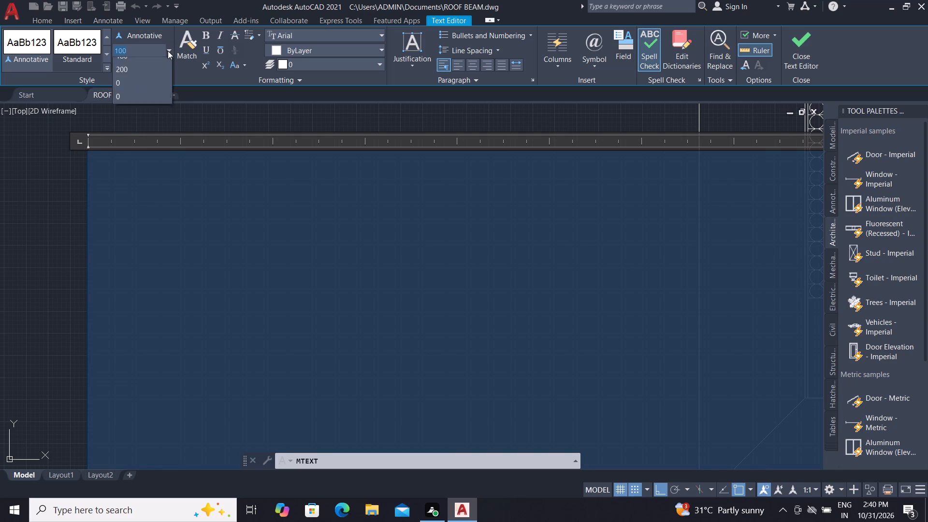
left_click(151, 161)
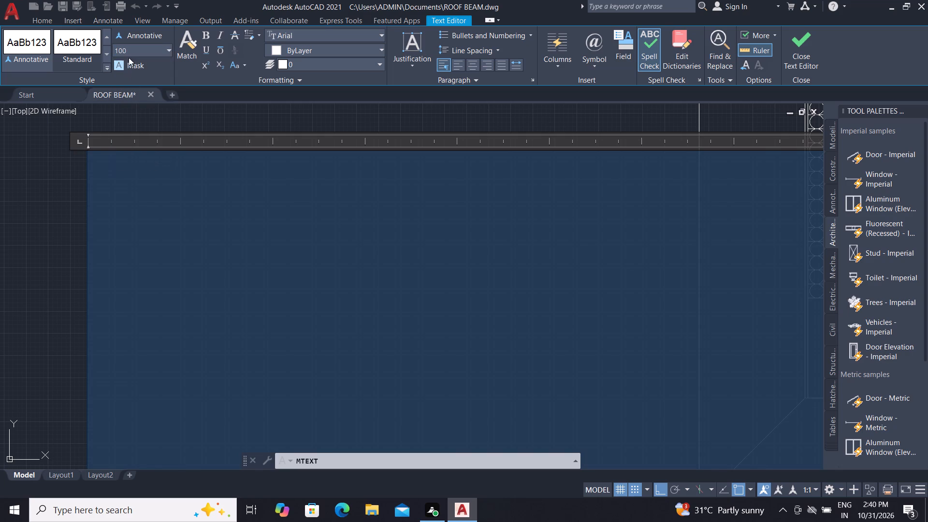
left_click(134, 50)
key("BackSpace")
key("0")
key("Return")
Finish editing the multiline text containing 1 and close the text editor.
scroll(168, 112, "down", 9)
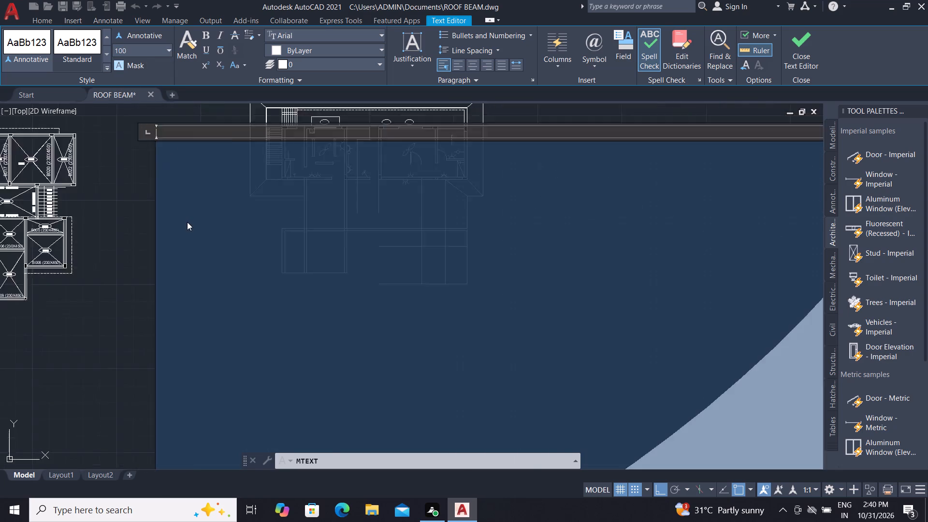
scroll(187, 222, "down", 4)
left_click(177, 221)
Copy the 1 from the empty area, with ortho off, into the top circle of the vertical column of circles.
scroll(194, 189, "up", 3)
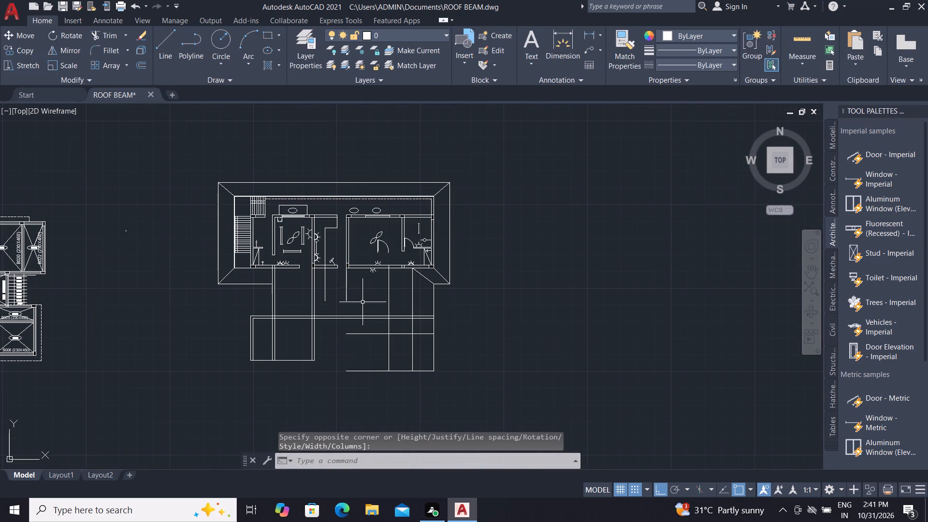
scroll(118, 240, "up", 4)
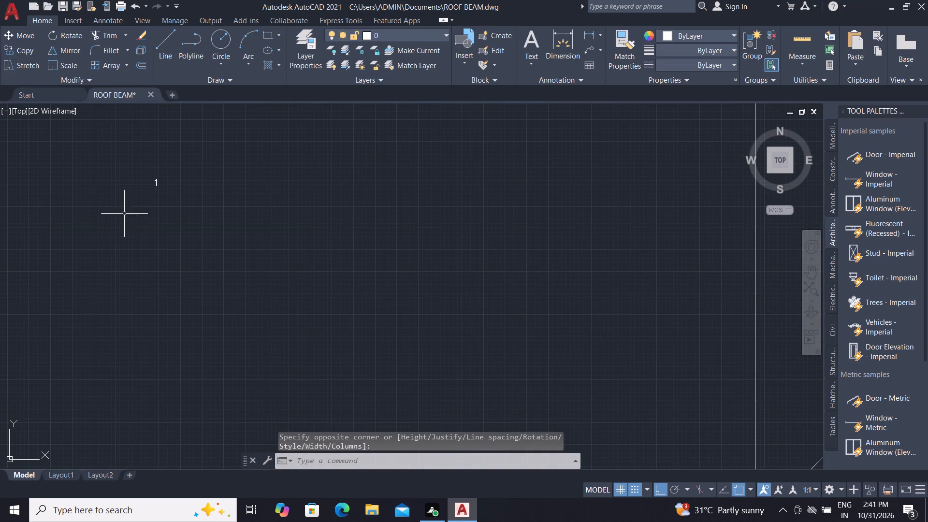
scroll(140, 188, "up", 3)
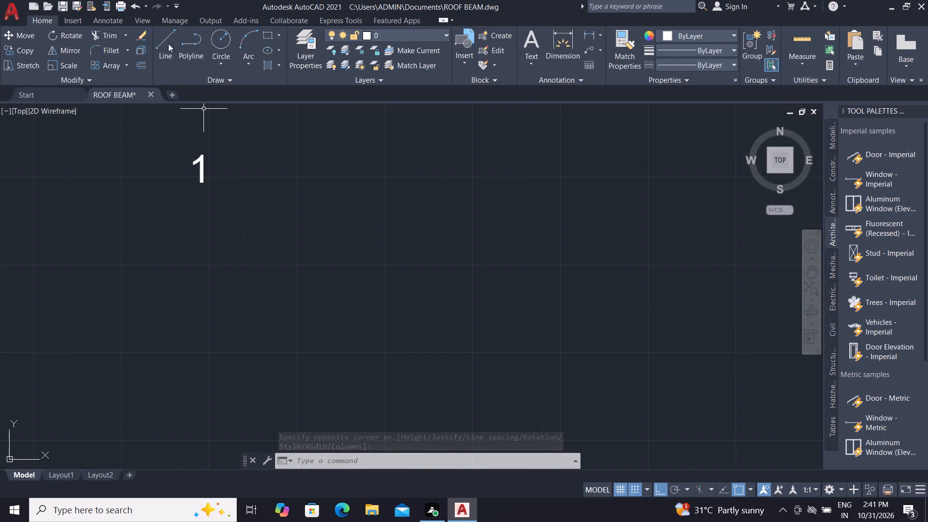
left_click(22, 49)
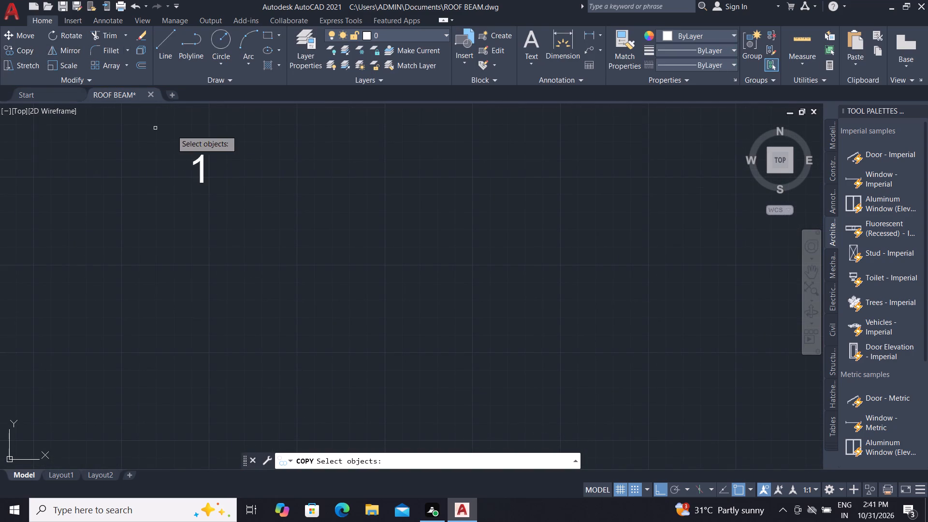
left_click(201, 157)
right_click(201, 158)
left_click(201, 159)
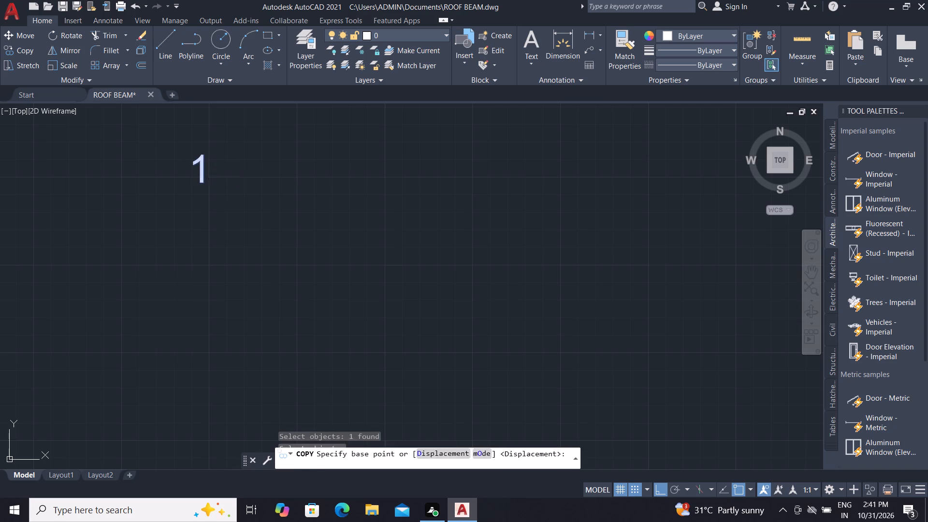
scroll(117, 236, "down", 3)
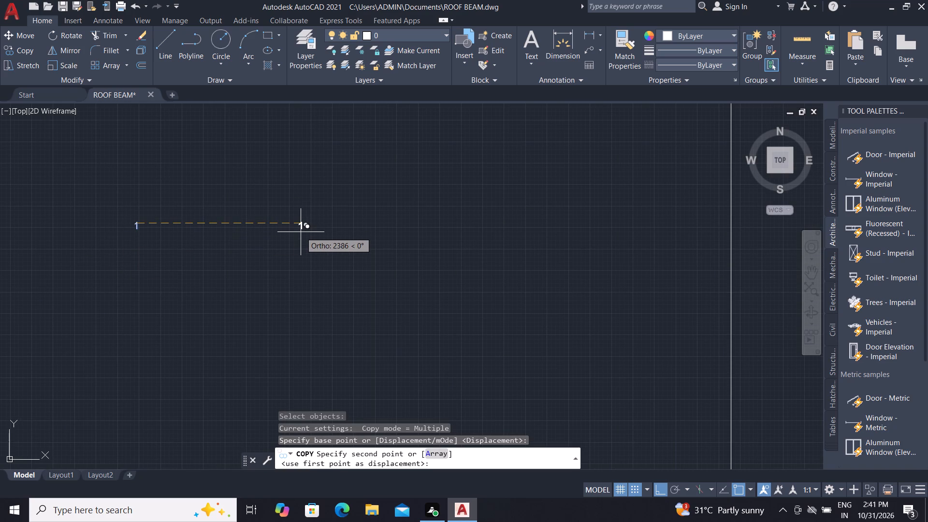
key("F8")
scroll(226, 261, "down", 2)
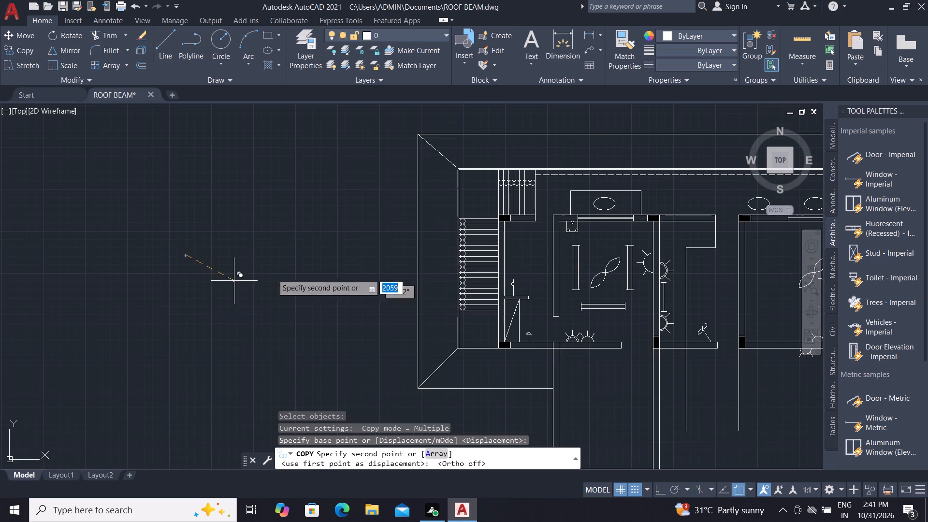
scroll(463, 226, "up", 4)
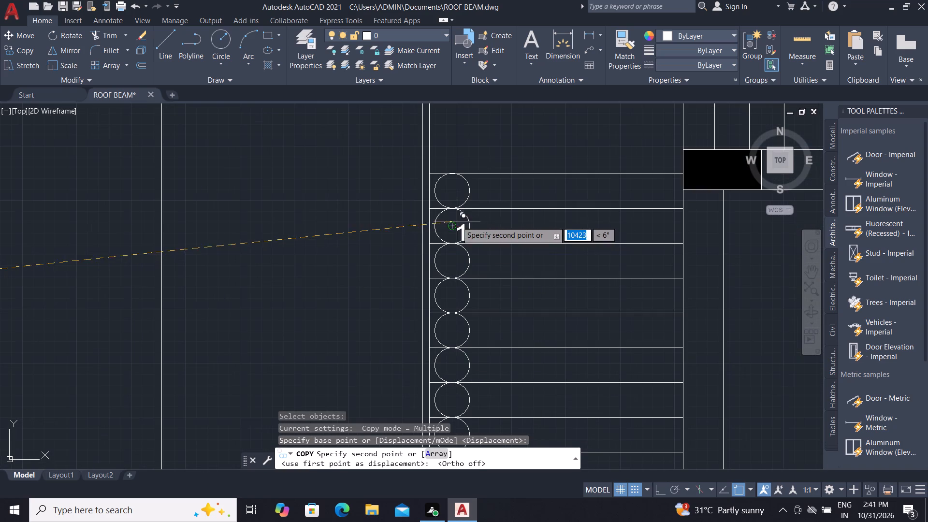
scroll(448, 193, "up", 3)
scroll(449, 193, "down", 1)
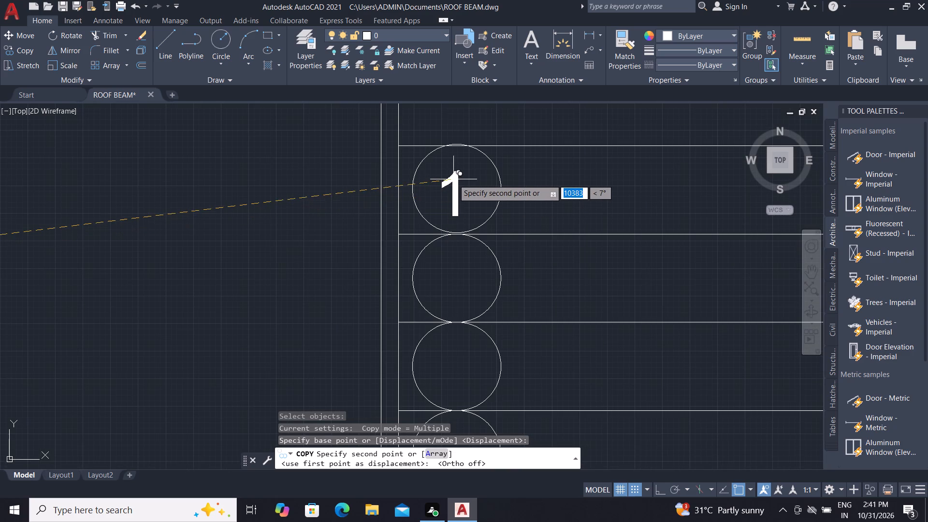
left_click(454, 178)
Place another copy of the 1 in the easternmost circle of the horizontal row, and end Copy.
scroll(309, 293, "down", 6)
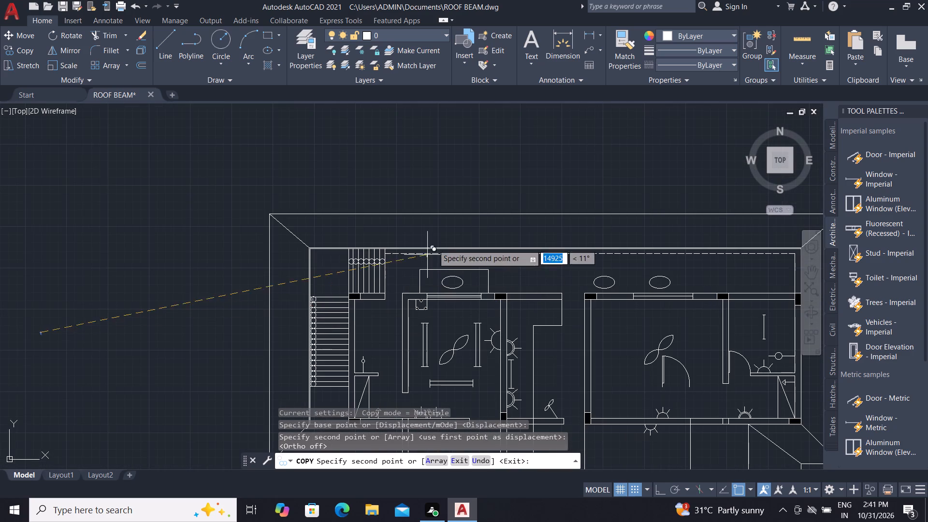
scroll(375, 265, "up", 4)
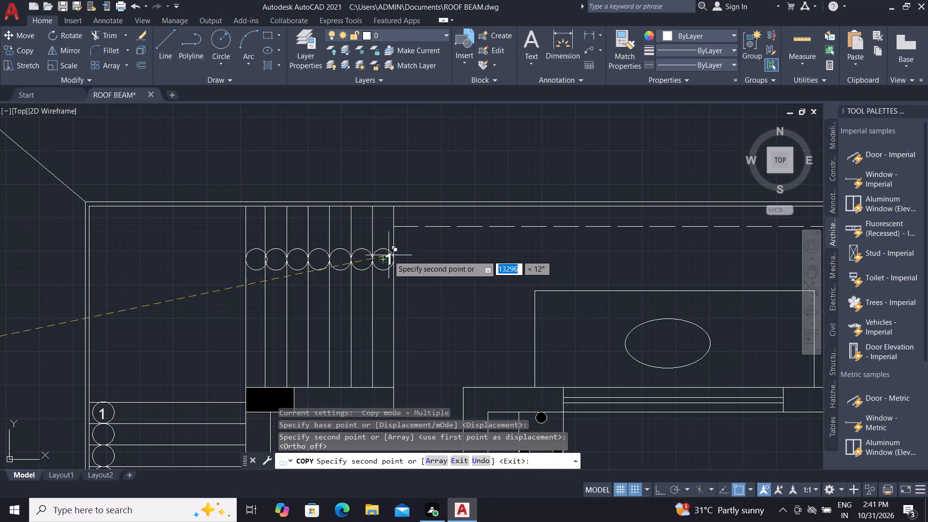
scroll(384, 257, "up", 4)
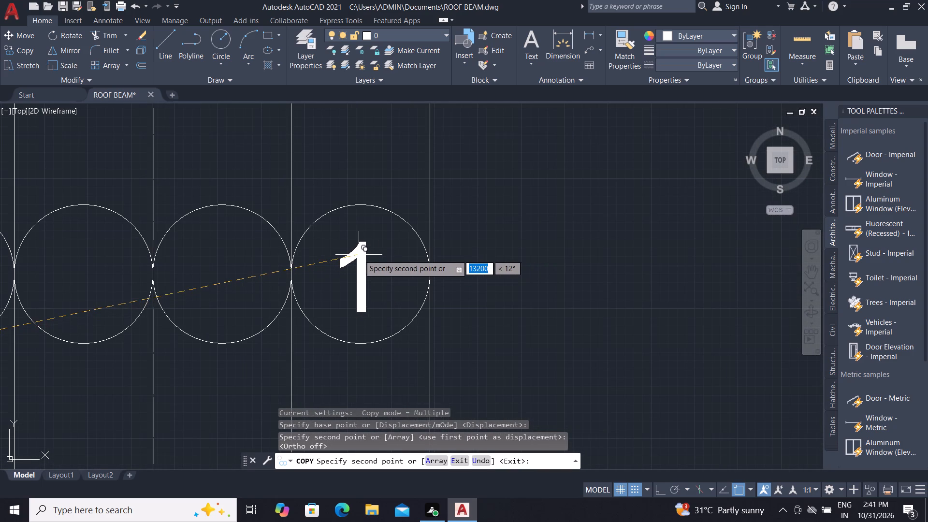
left_click(361, 254)
key("Escape")
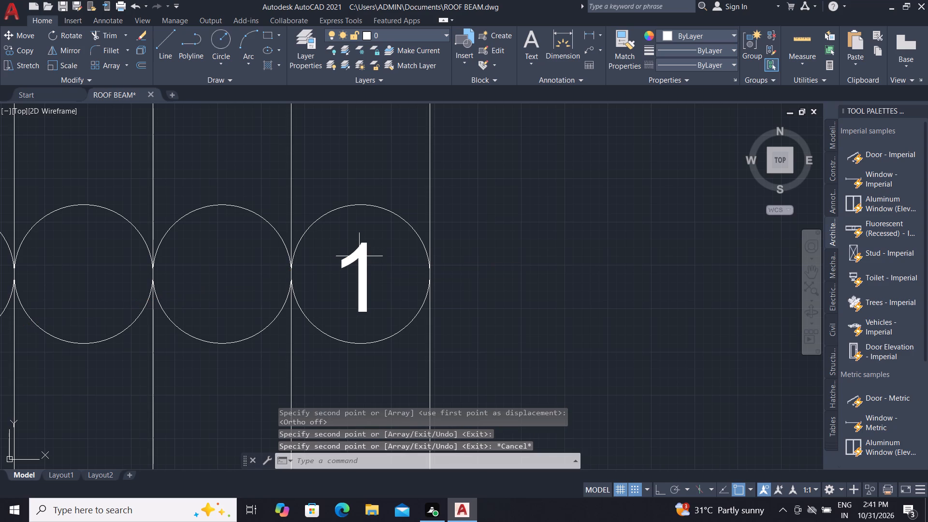
Copy the 1 from the row's easternmost circle, with ortho on, into the two circles directly west of it.
type("CO")
key("space")
left_click(359, 256)
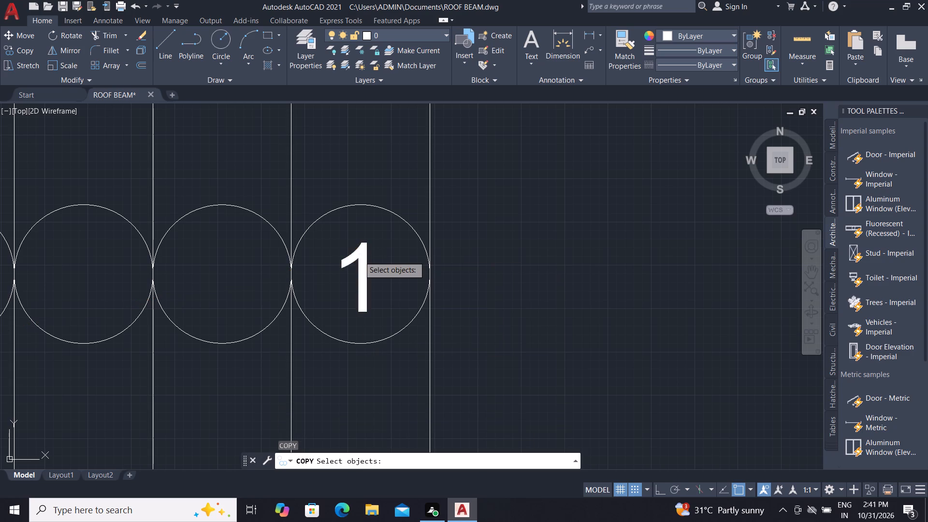
right_click(357, 256)
left_click(357, 256)
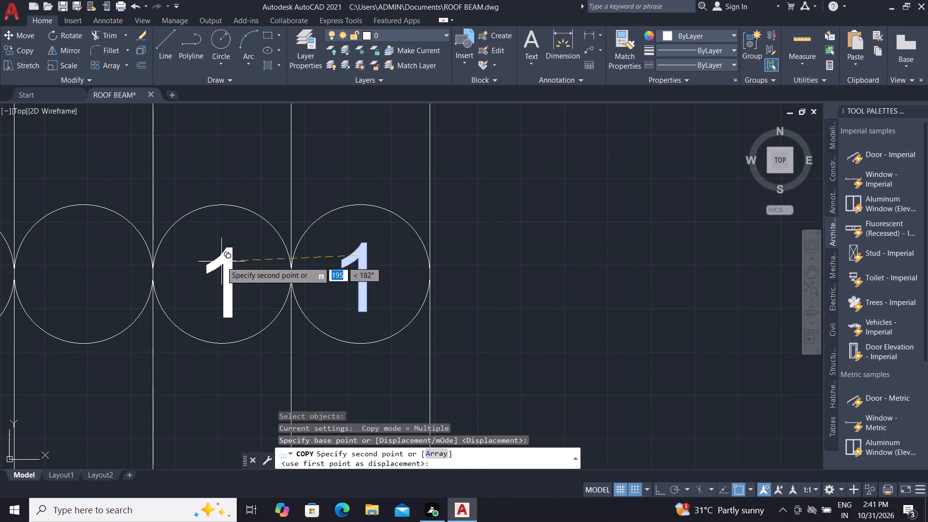
key("F8")
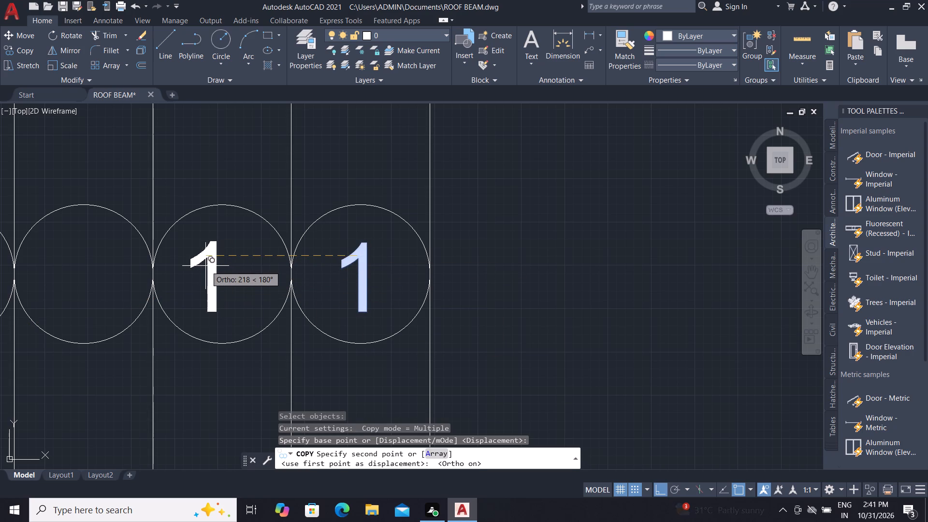
left_click(214, 268)
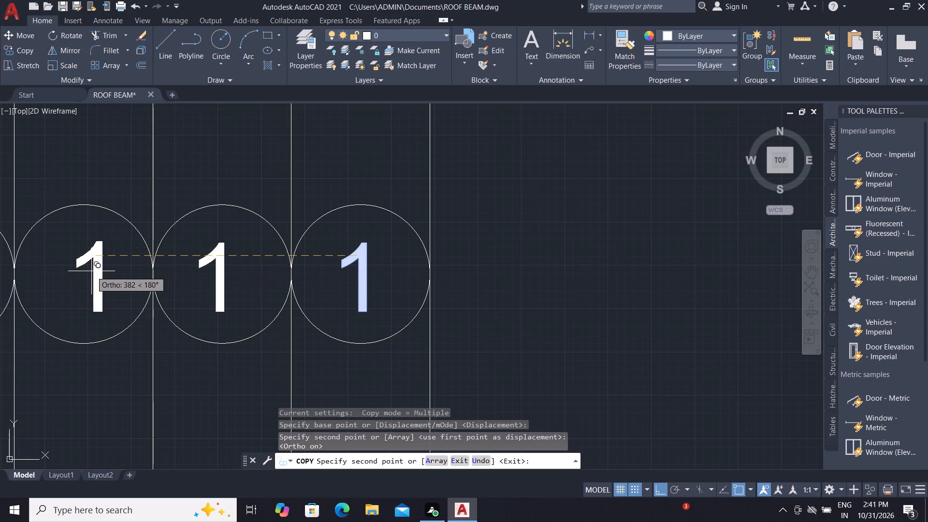
left_click(78, 271)
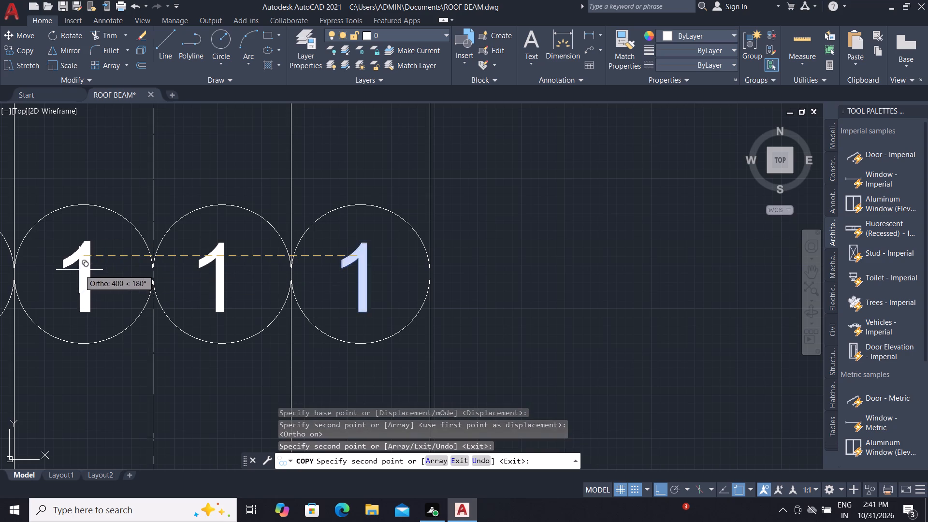
Copy the 1 into the remaining four circles at the west end of the row, and end Copy.
scroll(80, 269, "down", 3)
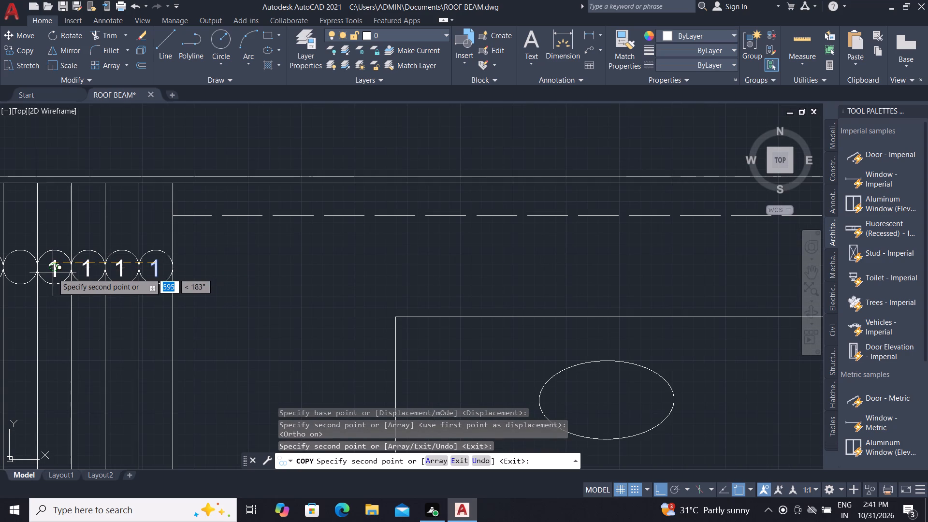
left_click(53, 273)
middle_click_drag(49, 267, 235, 264)
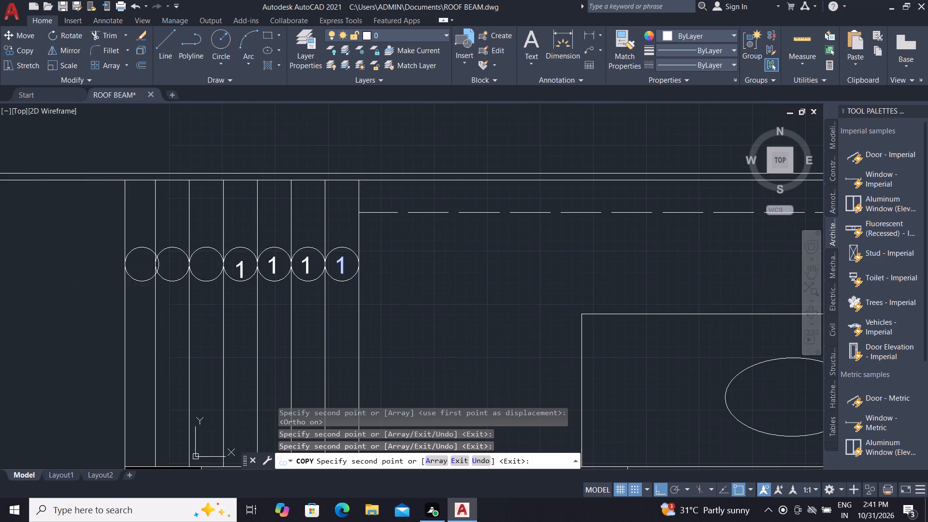
scroll(126, 274, "up", 2)
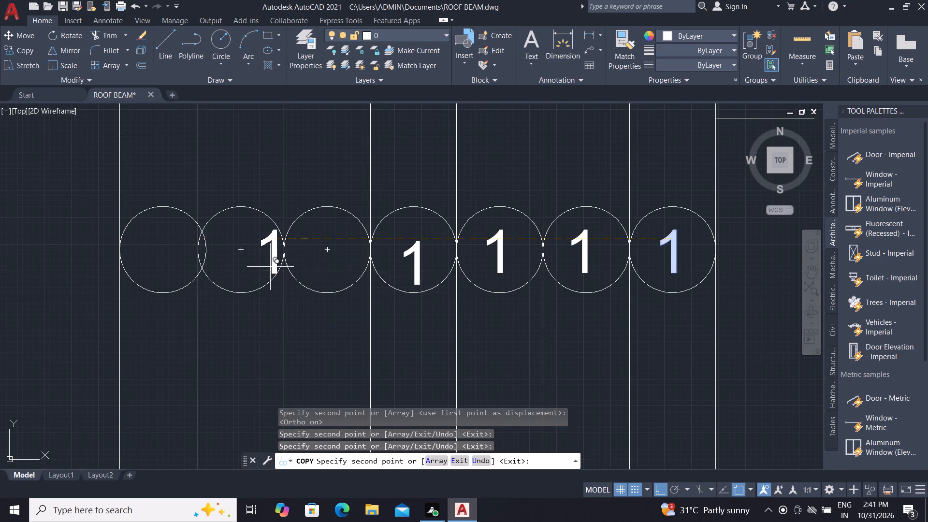
left_click(323, 263)
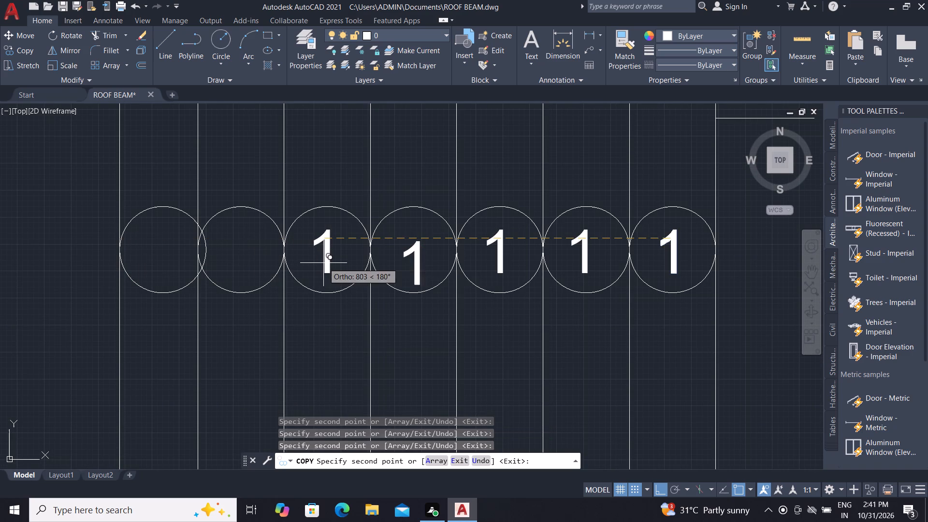
left_click(235, 261)
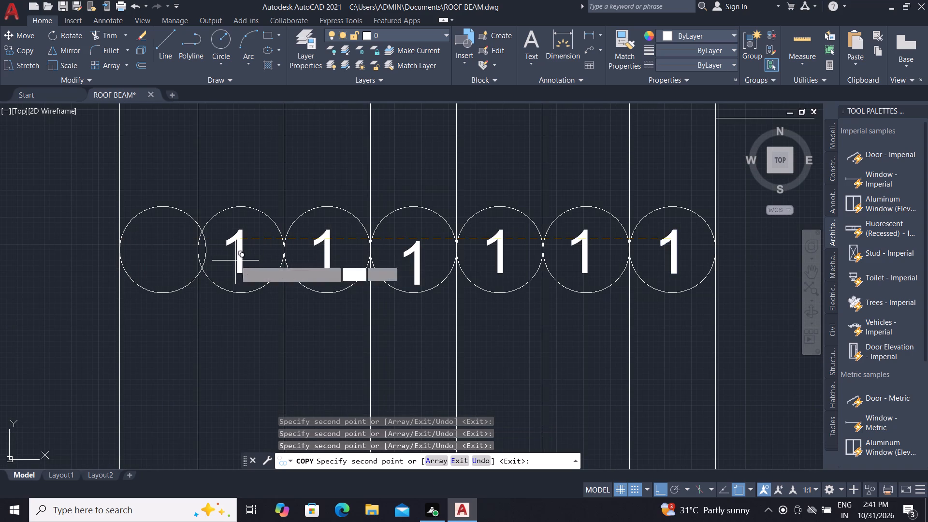
left_click(157, 260)
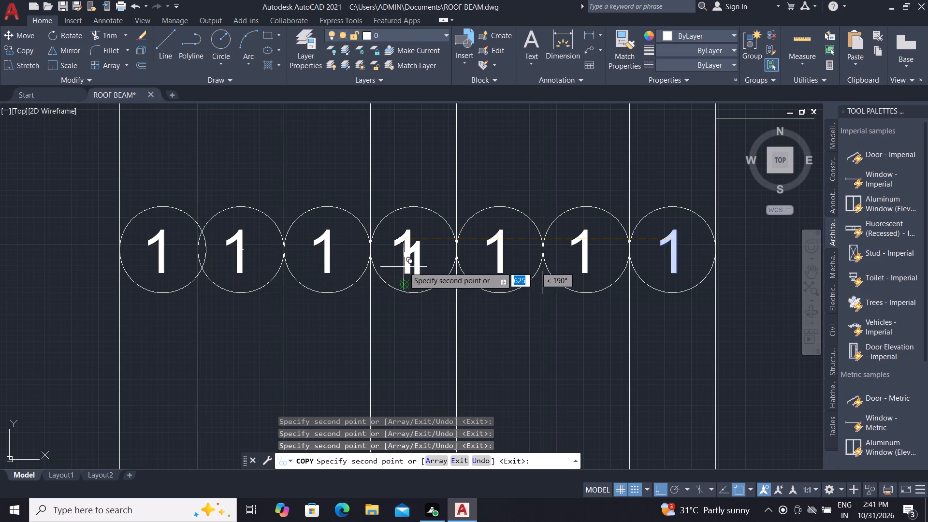
key("Escape")
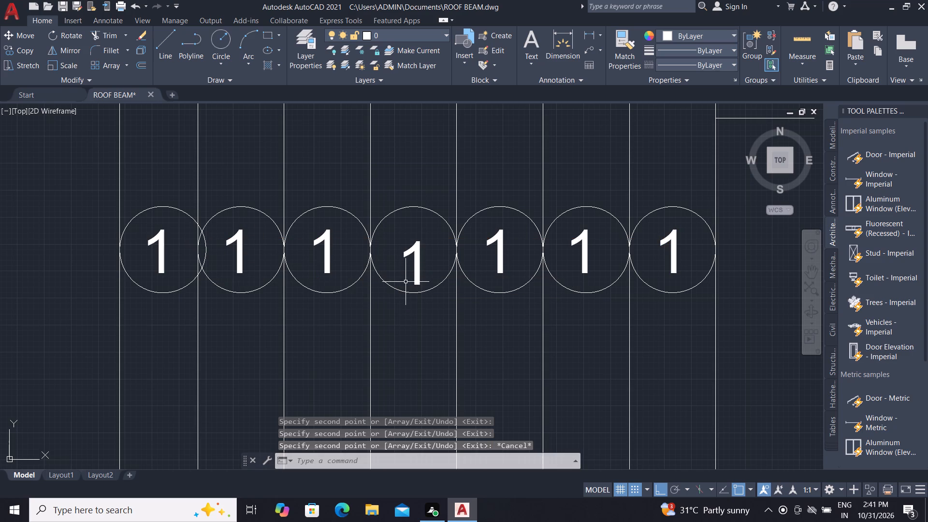
Erase the 1 in the middle circle of the row.
left_click(416, 270)
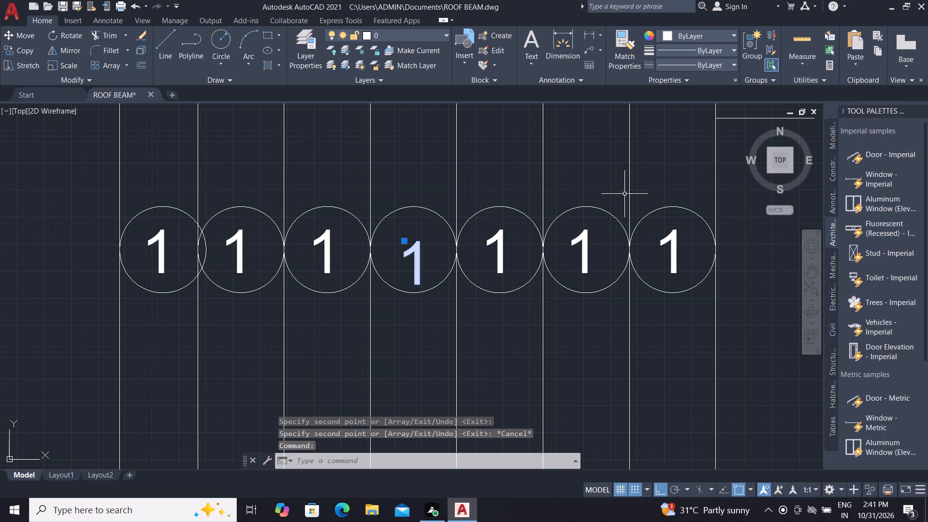
key("Delete")
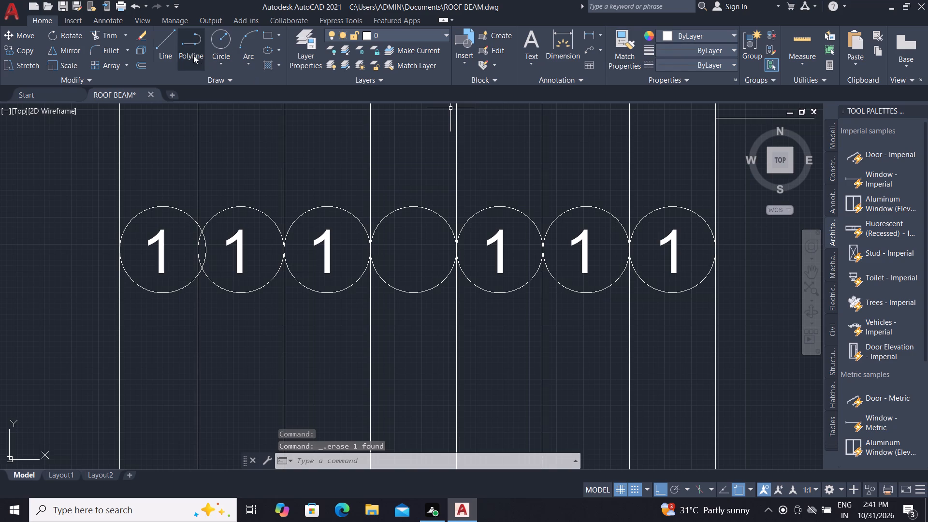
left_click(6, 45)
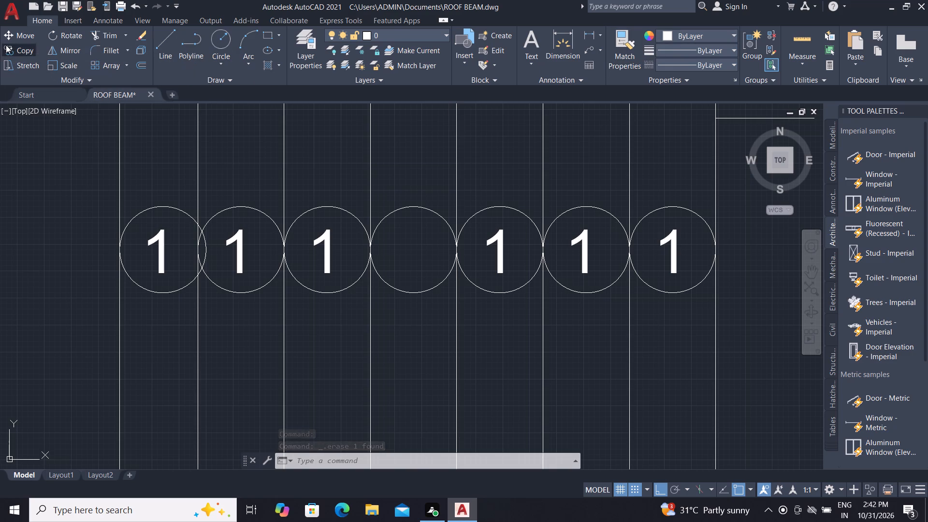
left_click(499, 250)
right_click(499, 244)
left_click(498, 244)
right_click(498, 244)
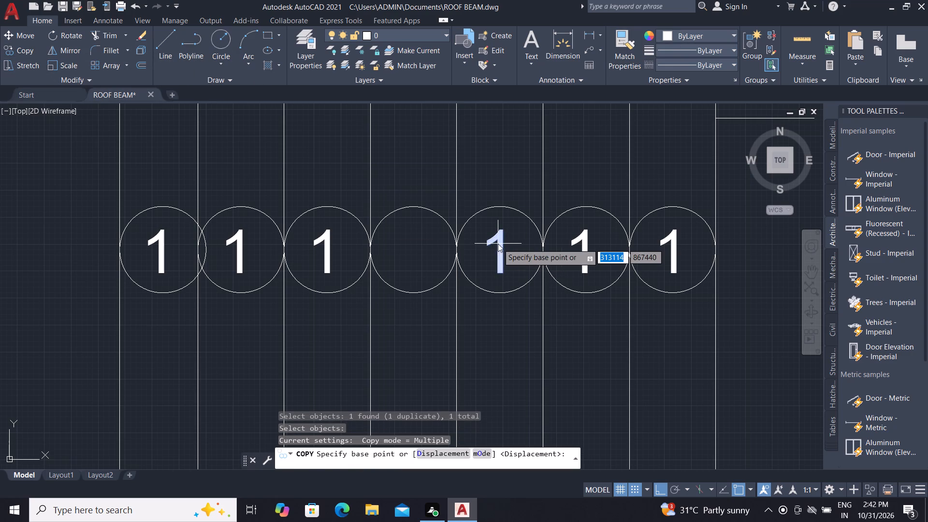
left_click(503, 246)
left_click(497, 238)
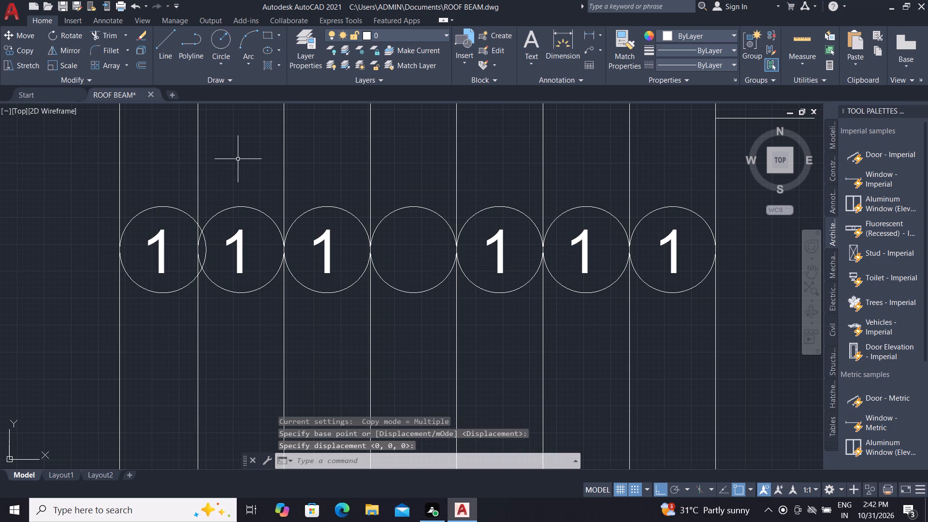
Copy the 1 from the circle directly east into the row's empty middle circle, with ortho on, and end Copy.
left_click(16, 46)
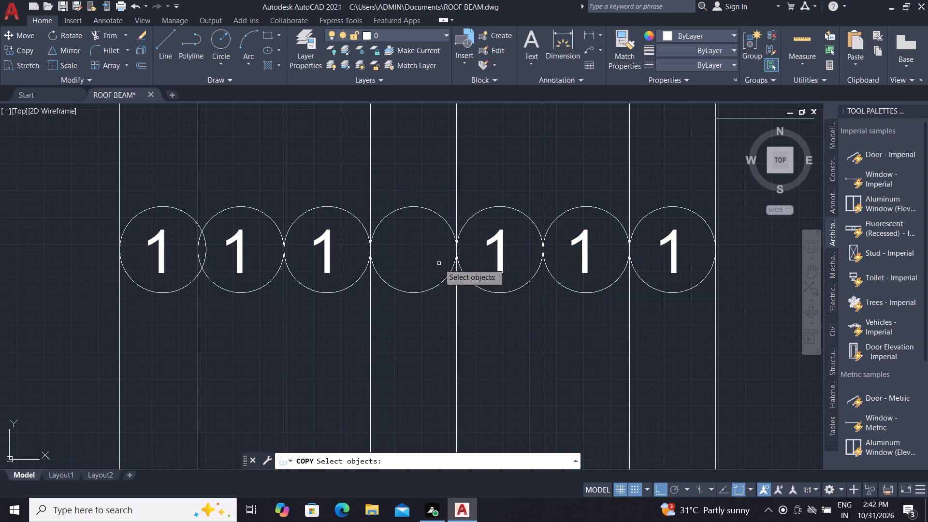
left_click(502, 260)
right_click(502, 259)
left_click(501, 259)
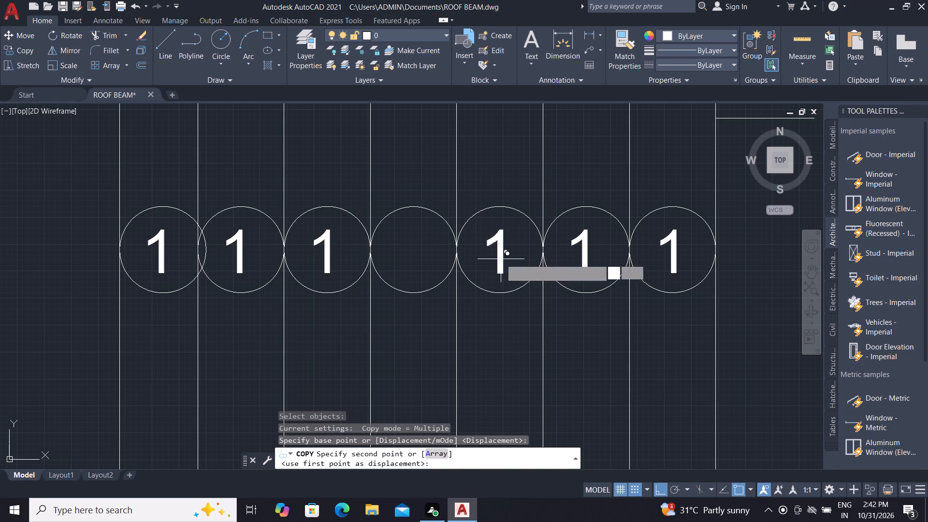
left_click(415, 254)
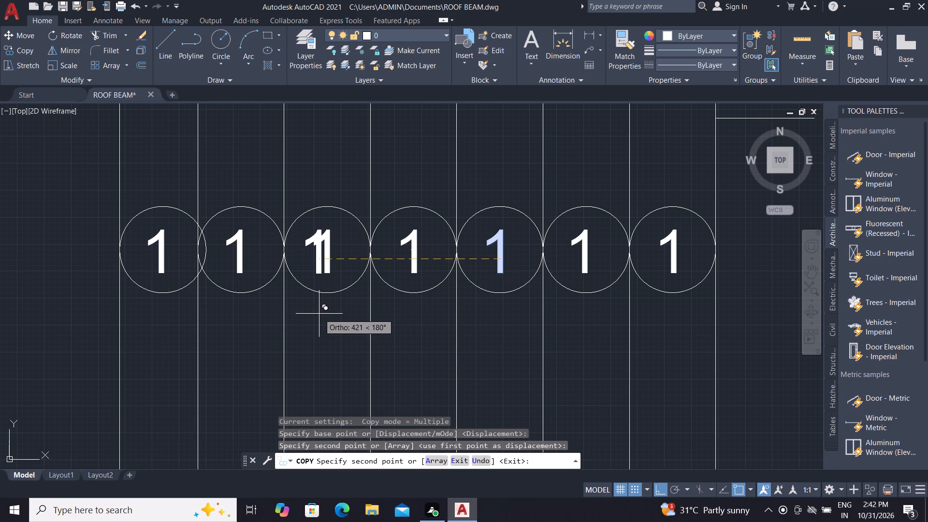
key("Escape")
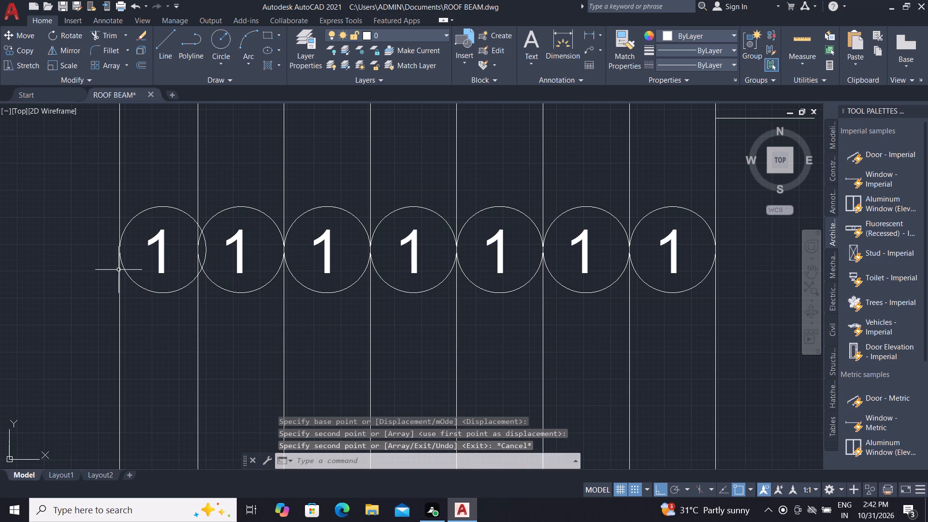
Erase the westernmost circle of the row, keeping its 1.
left_click(129, 277)
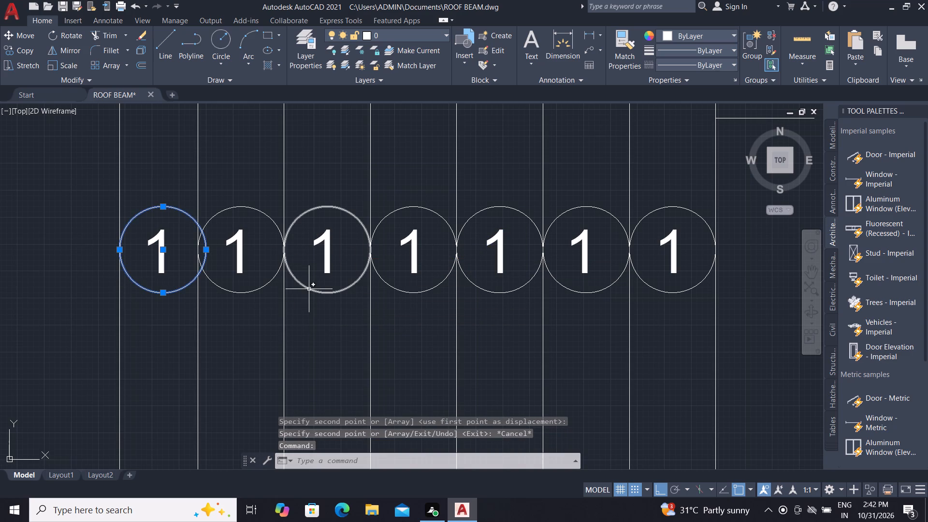
key("Delete")
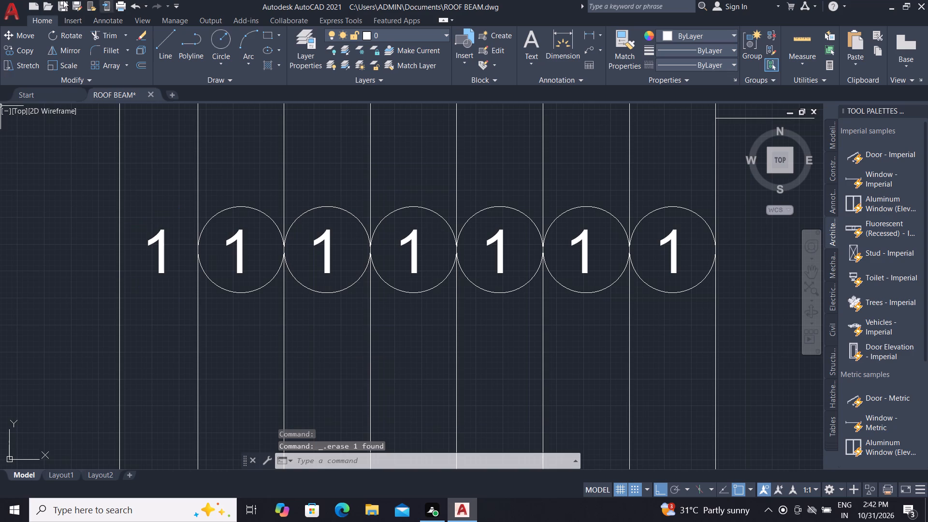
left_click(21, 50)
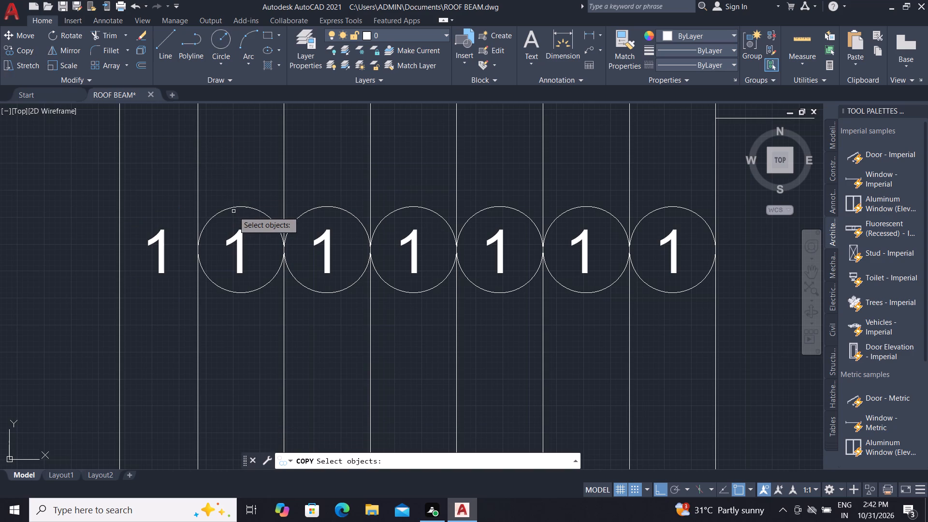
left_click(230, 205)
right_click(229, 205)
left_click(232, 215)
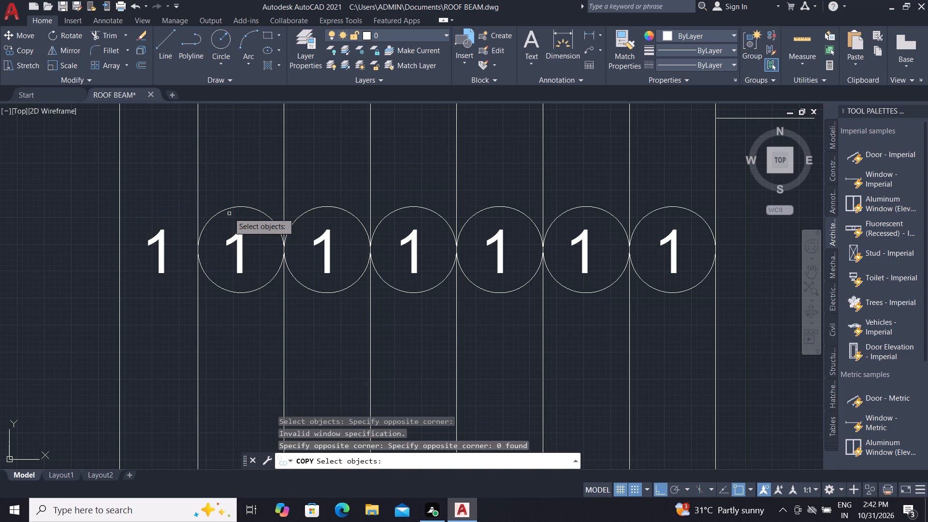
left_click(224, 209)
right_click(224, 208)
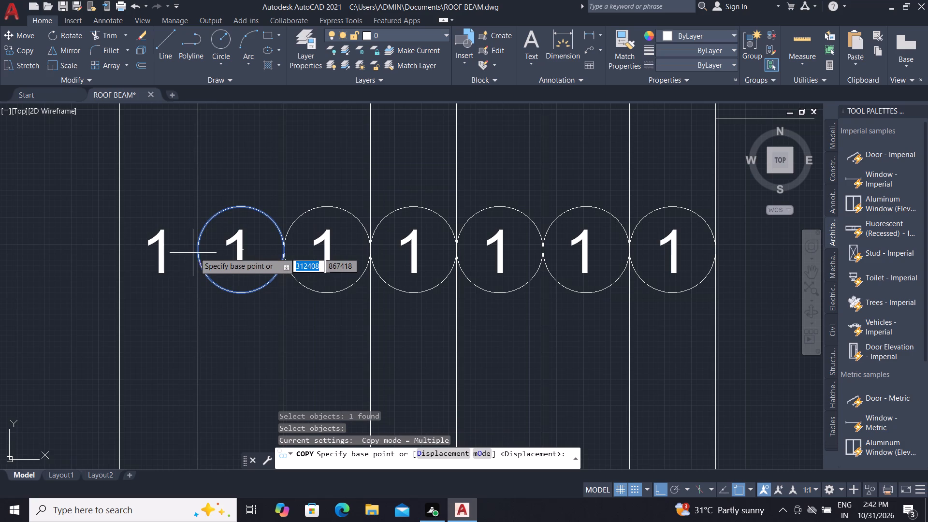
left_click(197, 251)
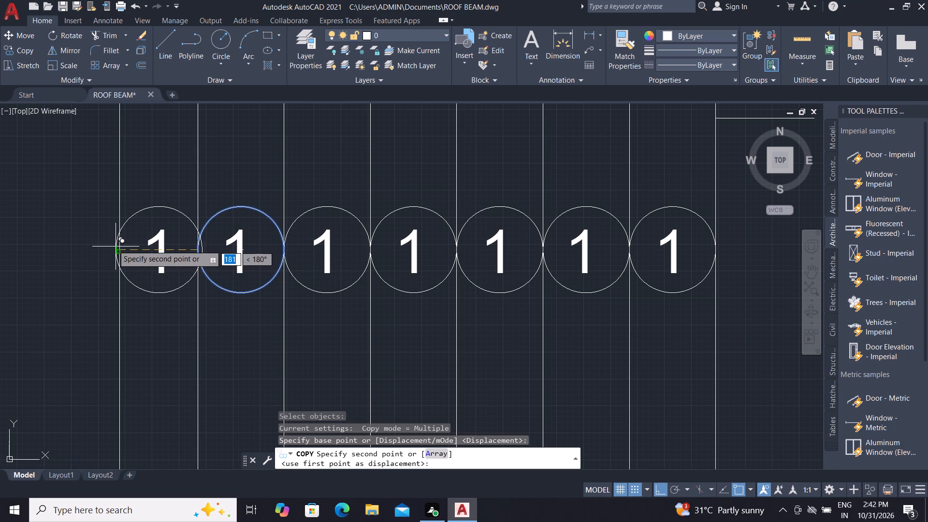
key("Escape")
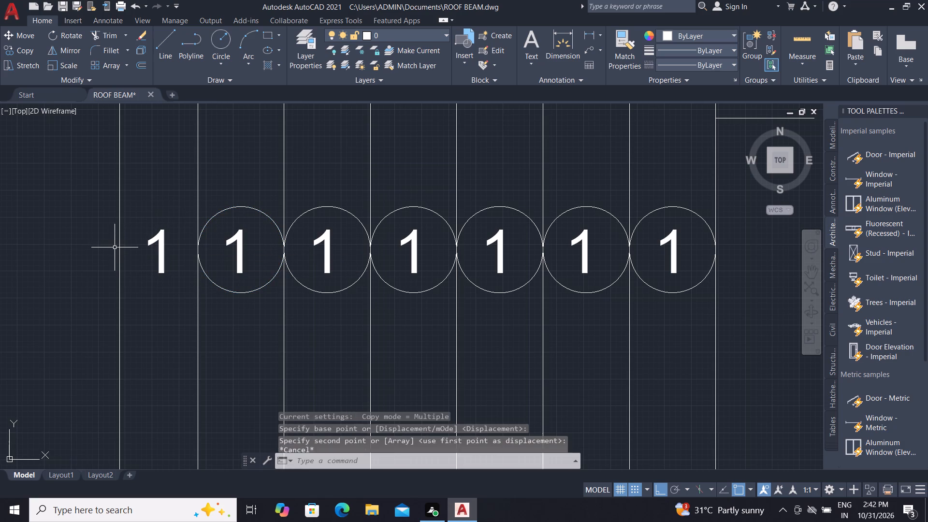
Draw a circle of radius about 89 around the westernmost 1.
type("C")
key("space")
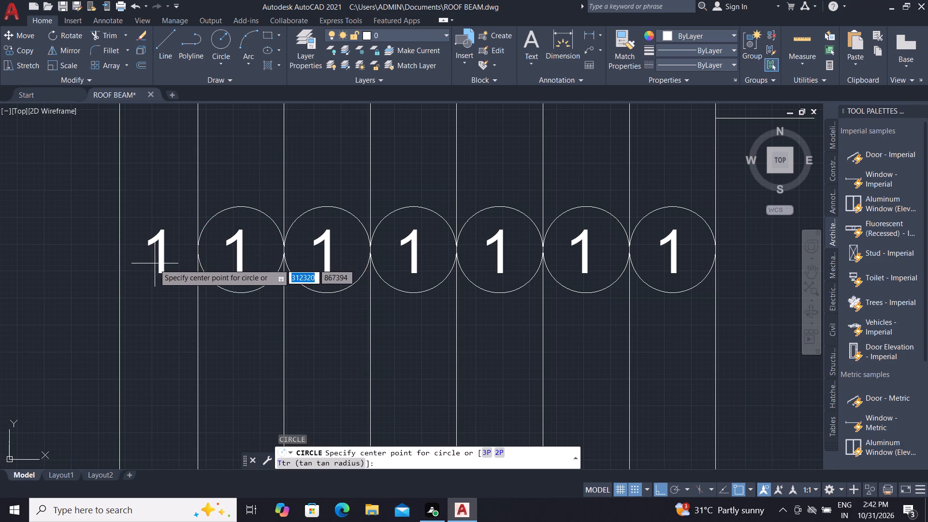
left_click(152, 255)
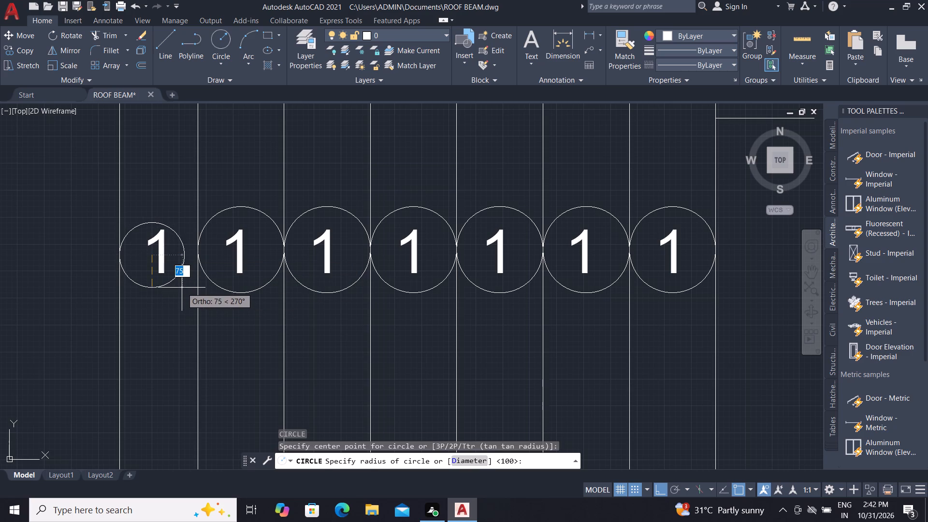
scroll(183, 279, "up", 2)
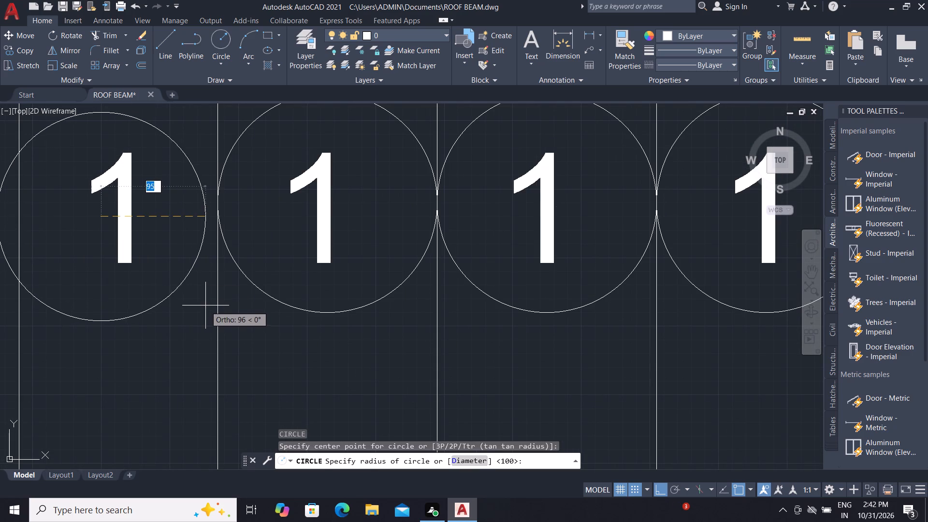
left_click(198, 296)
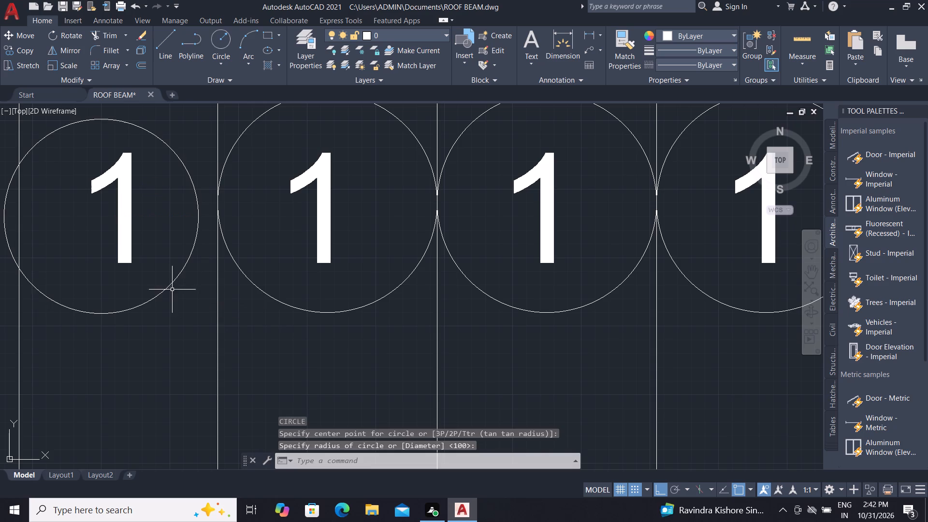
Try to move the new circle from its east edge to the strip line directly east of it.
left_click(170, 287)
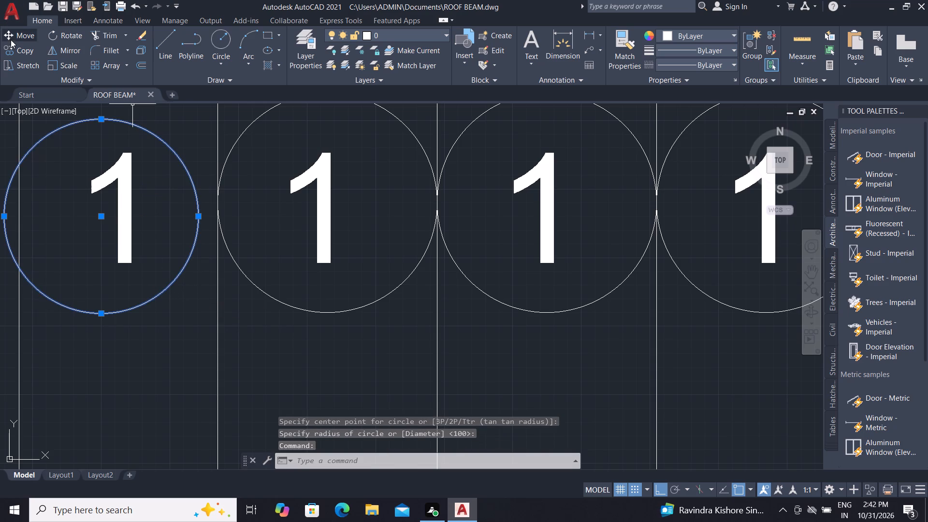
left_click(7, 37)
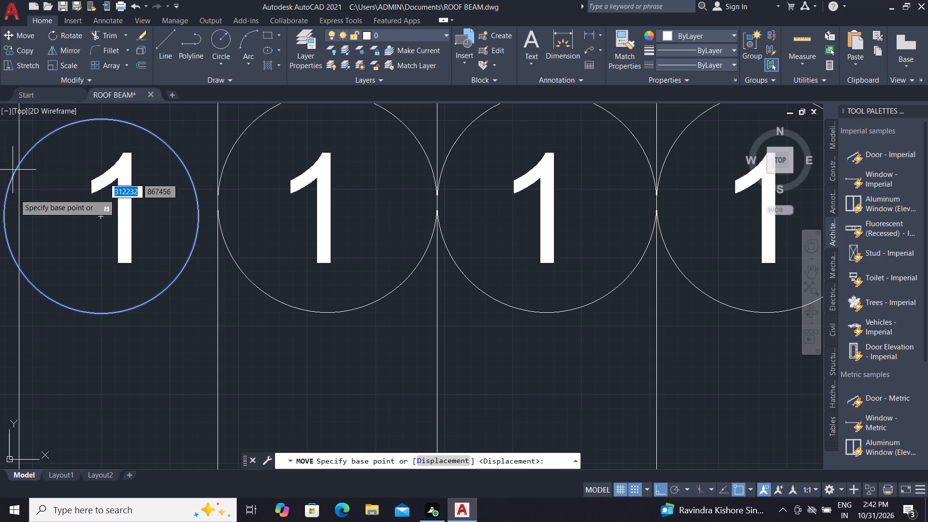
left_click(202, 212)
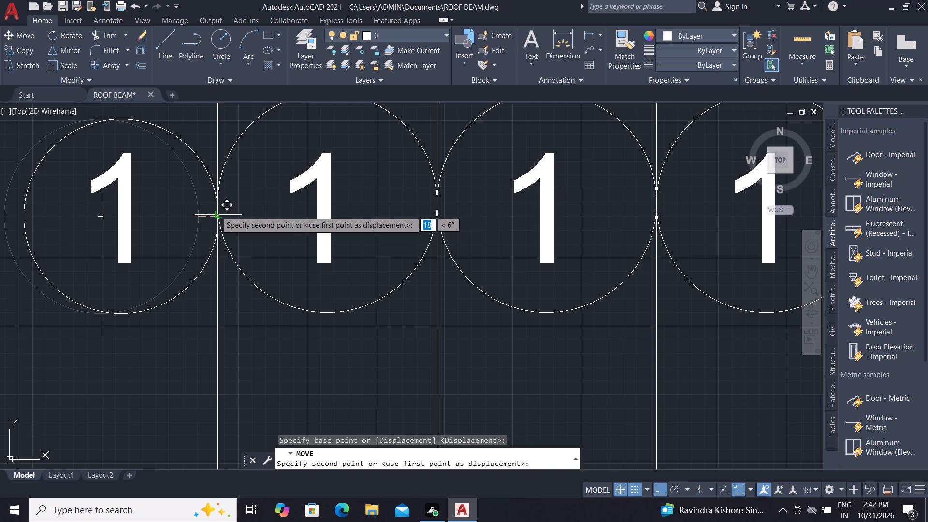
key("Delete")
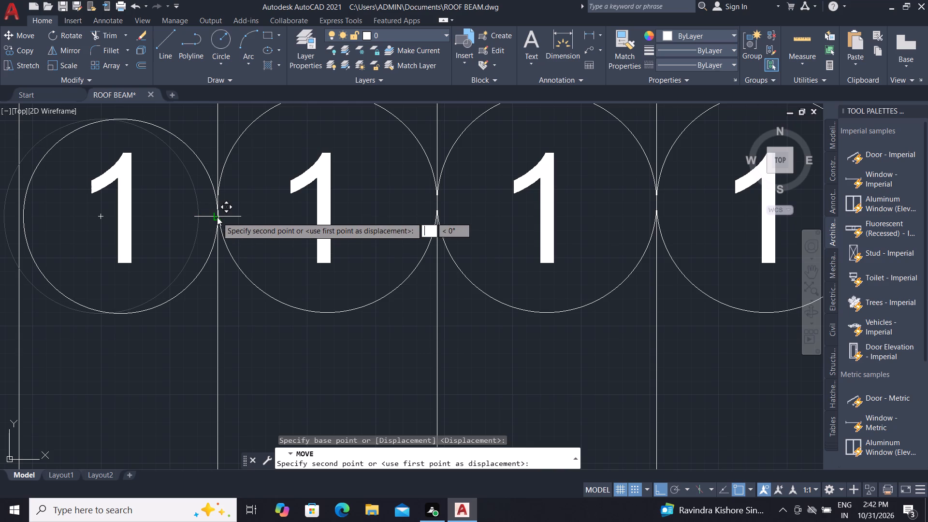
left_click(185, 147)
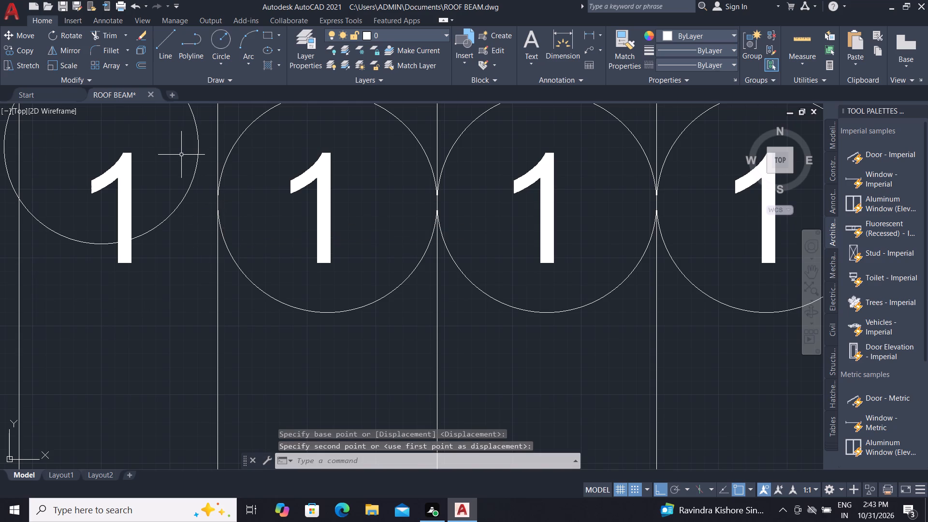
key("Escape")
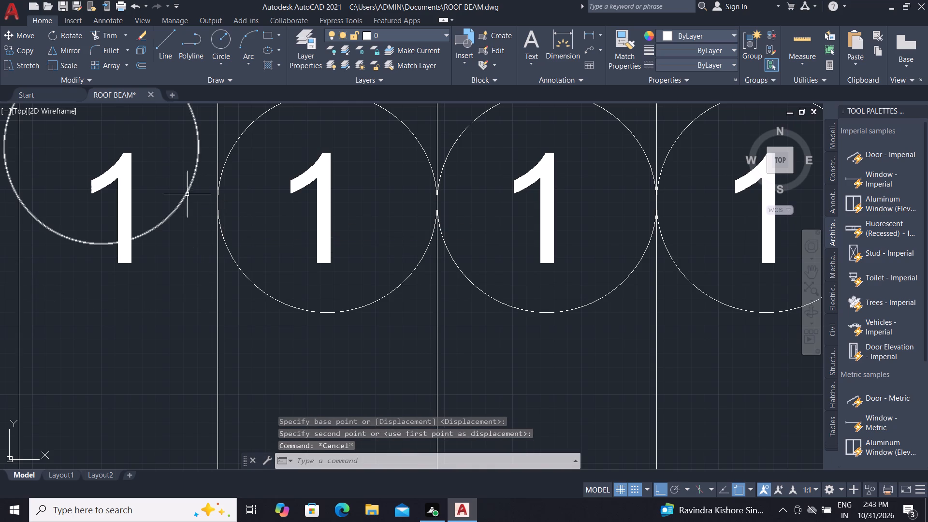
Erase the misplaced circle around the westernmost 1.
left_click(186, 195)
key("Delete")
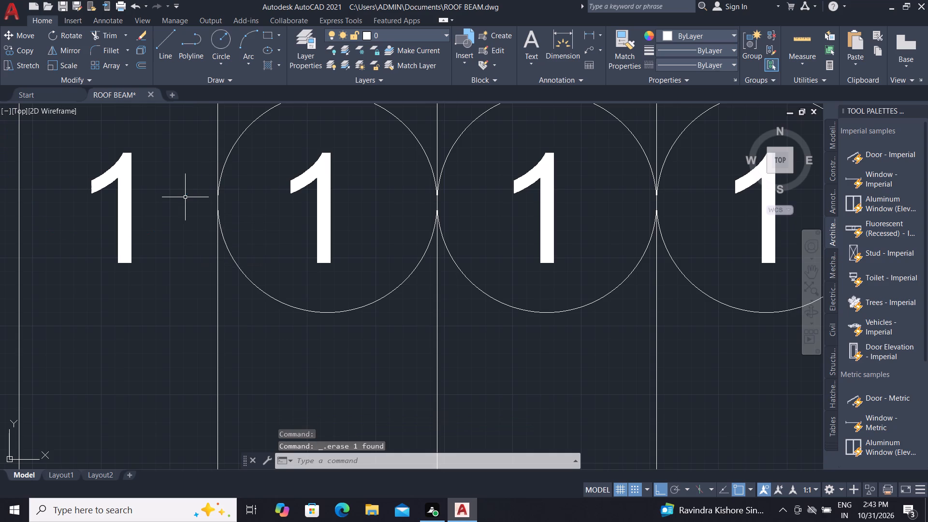
Draw a horizontal line across the westernmost strip, between its two vertical lines, just below the 1.
left_click(166, 37)
scroll(179, 165, "down", 2)
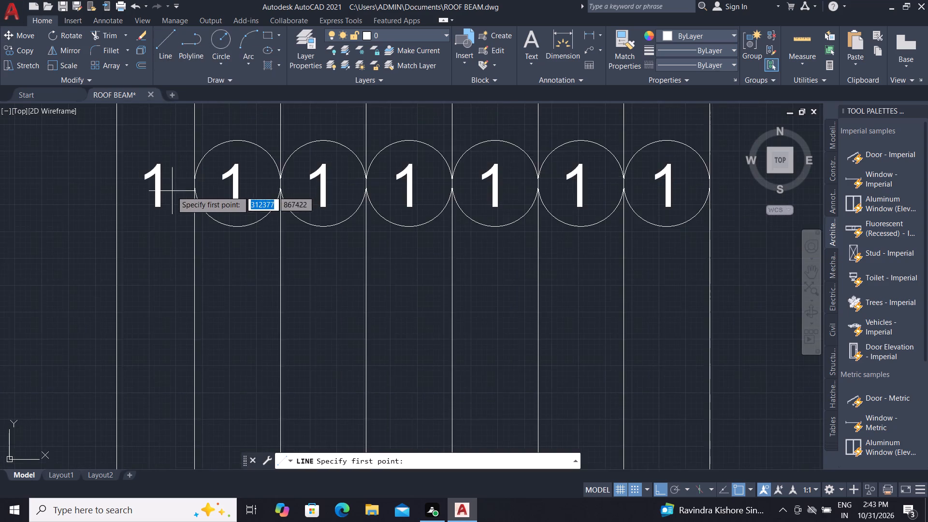
scroll(171, 195, "down", 1)
left_click(136, 235)
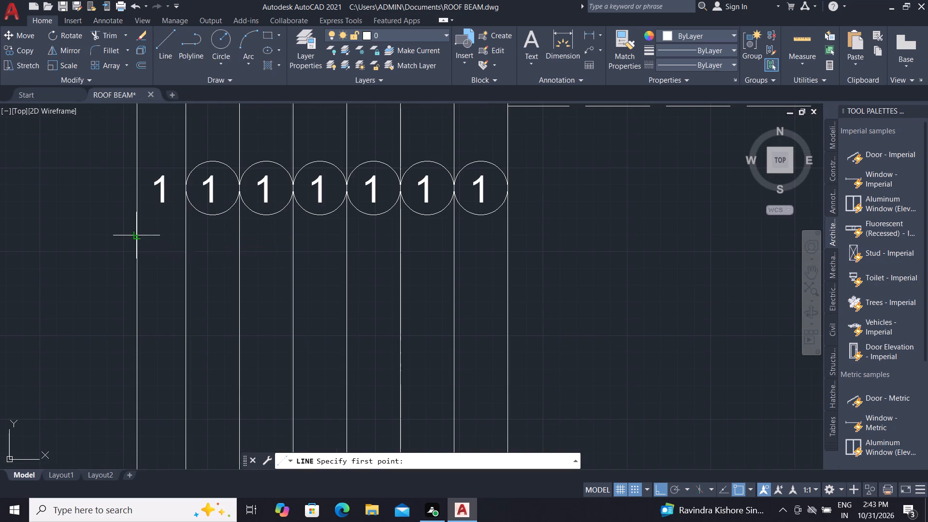
left_click(184, 233)
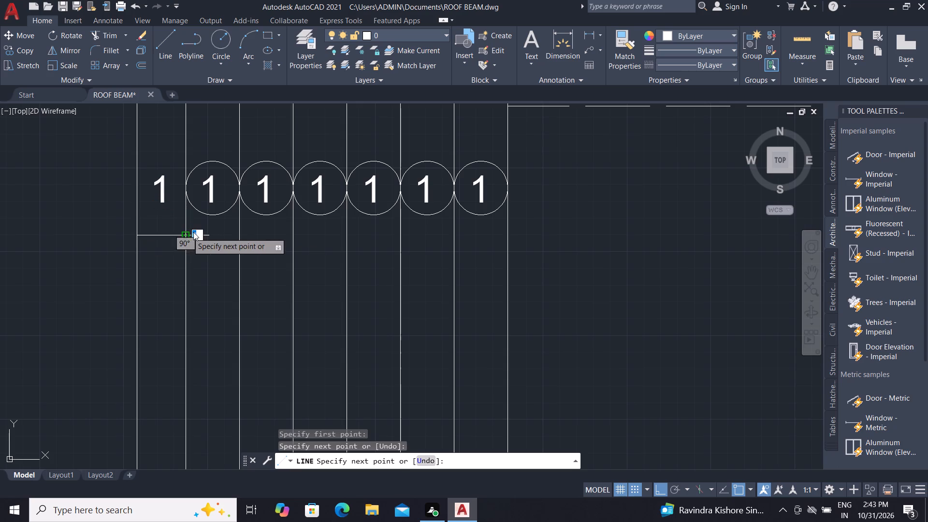
key("Escape")
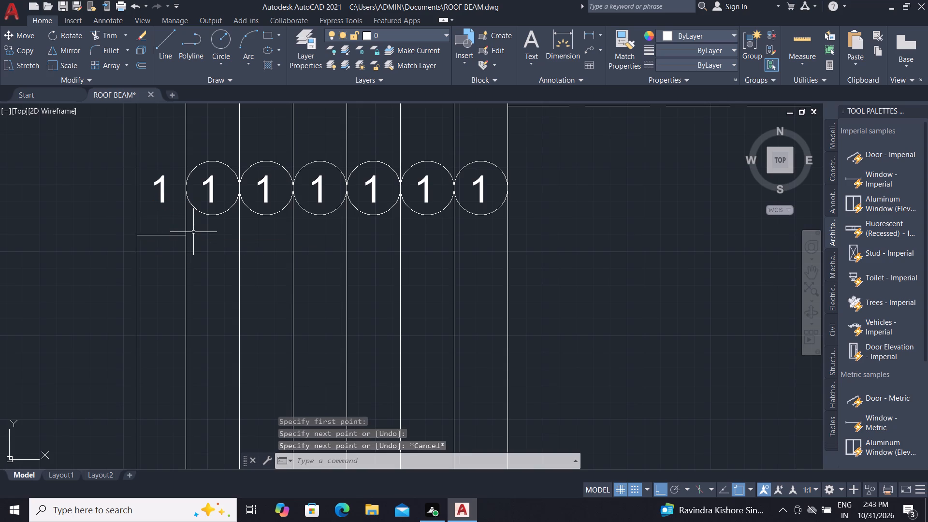
Draw a circle of radius about 90 centred on the short horizontal line's midpoint, reaching the strip's edge.
key("c")
key("space")
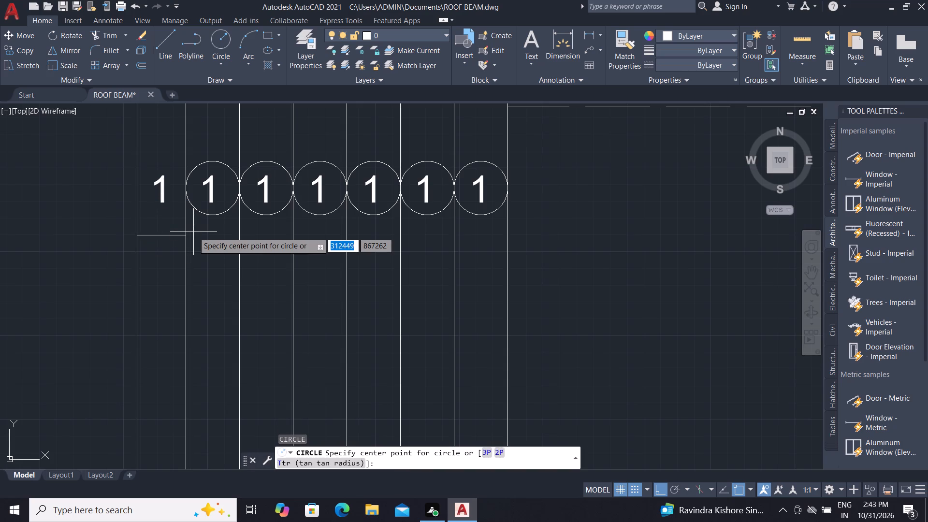
left_click(161, 235)
scroll(162, 237, "up", 4)
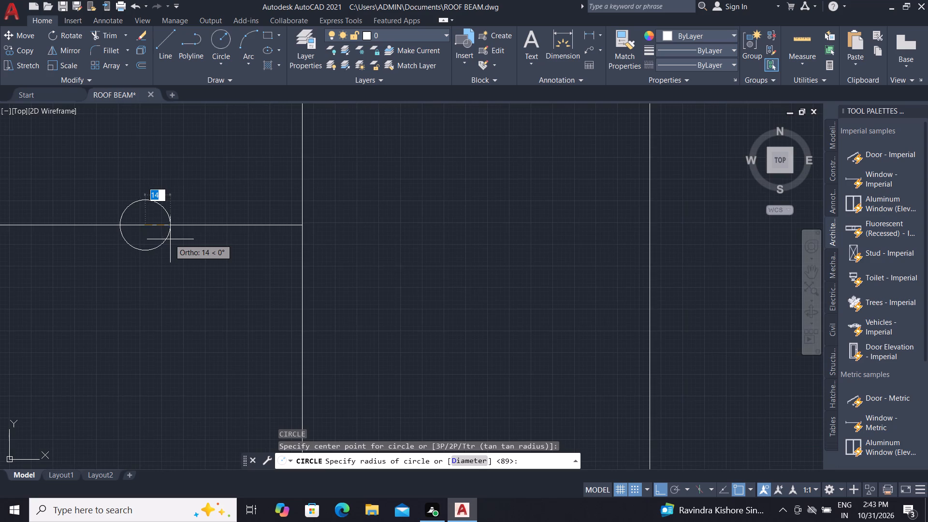
scroll(170, 239, "down", 1)
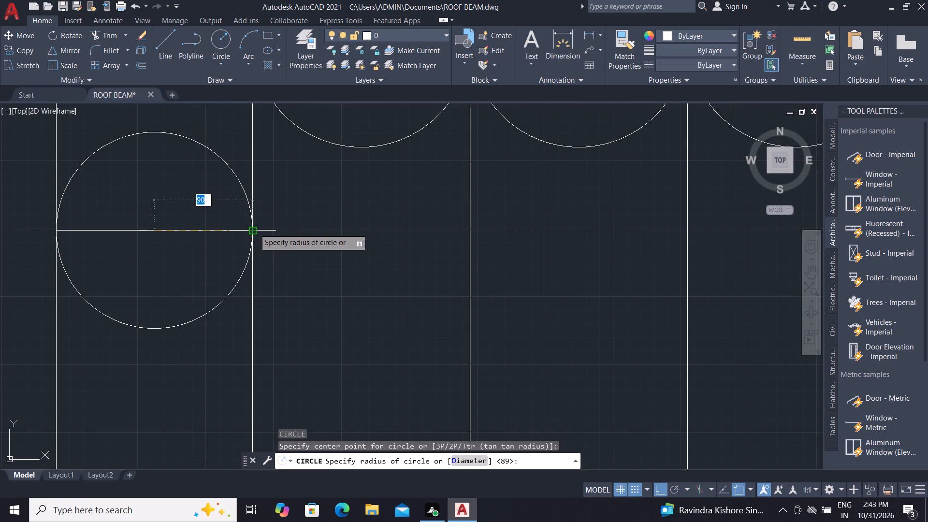
left_click(254, 230)
scroll(188, 219, "down", 3)
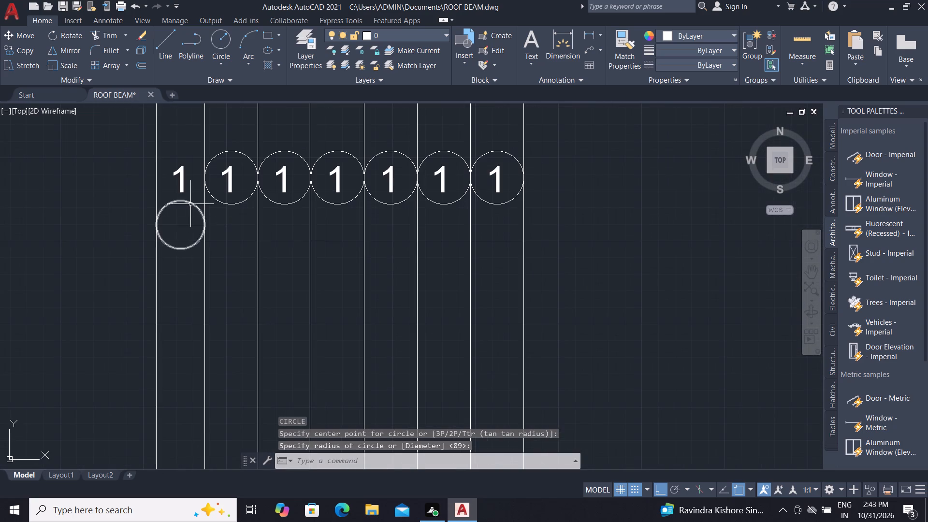
Move the new circle about 177 straight up along the strip's west line so it surrounds the westernmost 1.
left_click(22, 51)
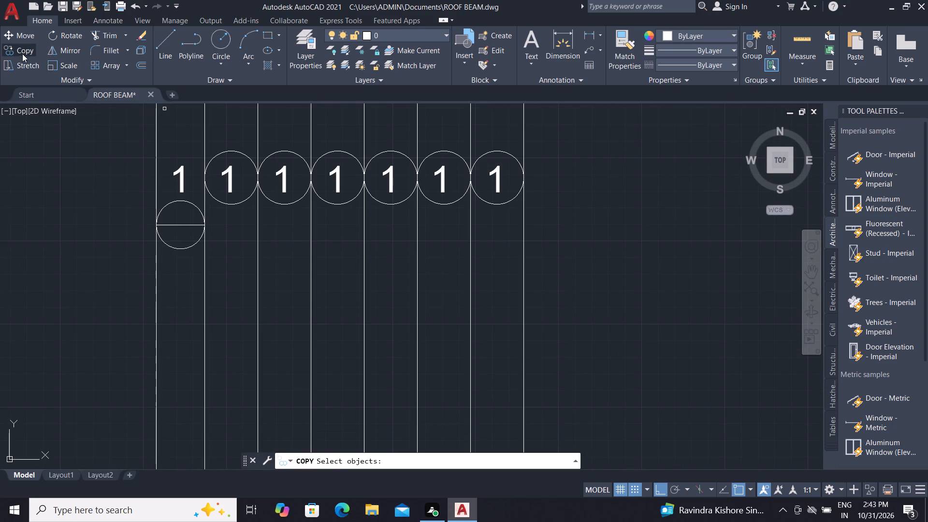
left_click(18, 34)
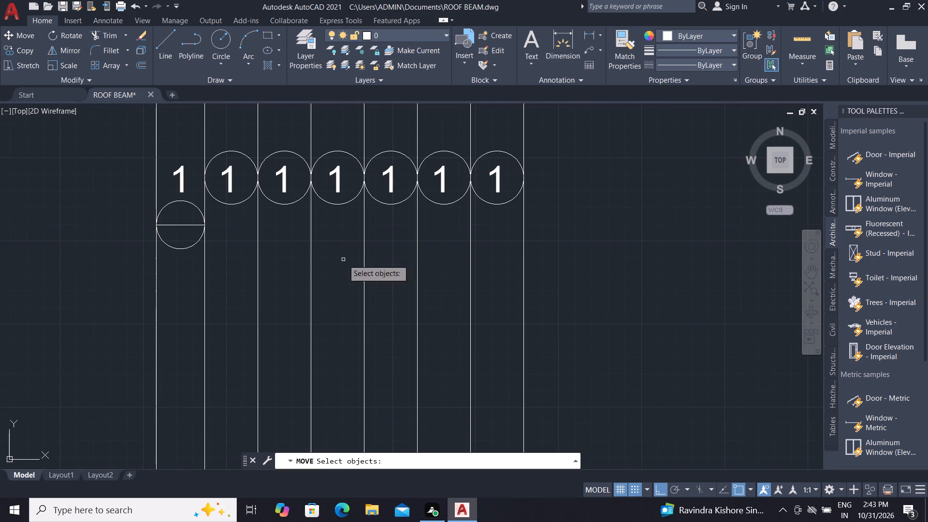
left_click(177, 247)
right_click(177, 247)
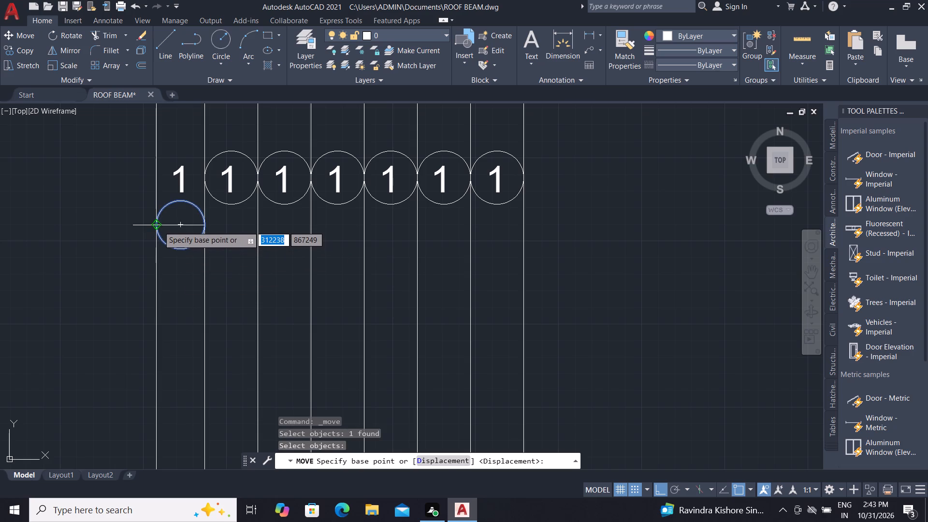
left_click(159, 225)
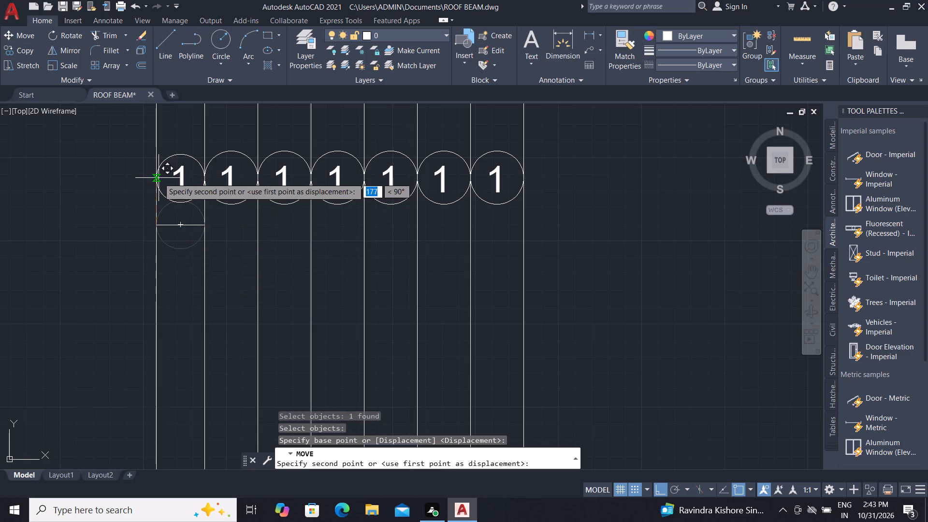
left_click(159, 177)
Erase the short horizontal helper line across the westernmost strip.
left_click(166, 225)
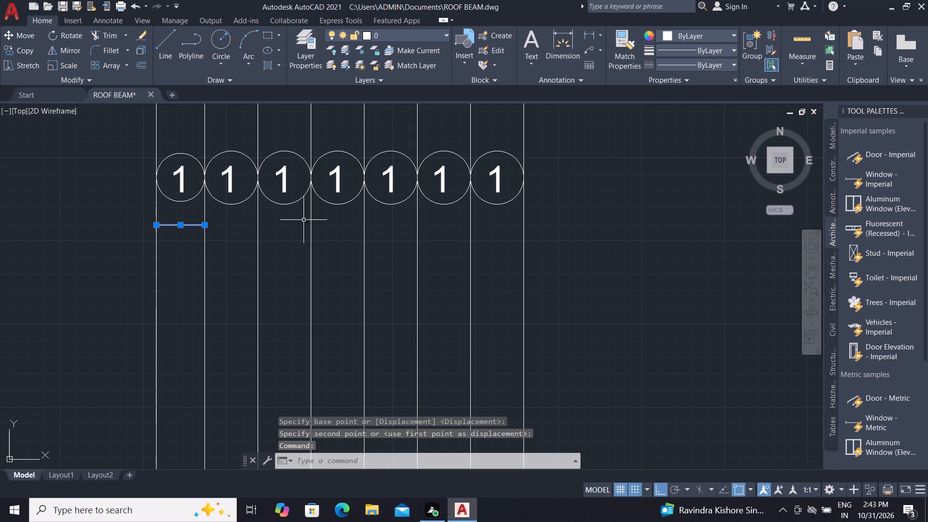
key("Delete")
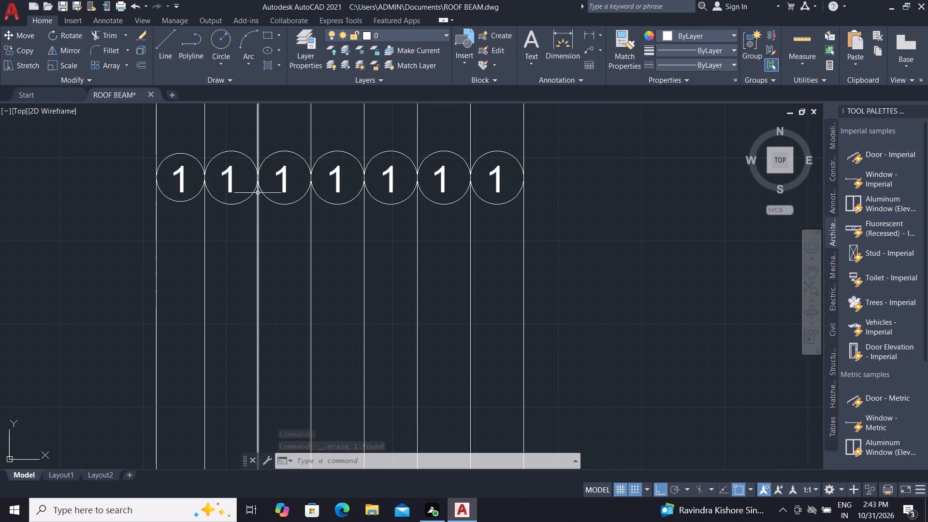
Copy the 1 from the top circle of the west circle column straight down into the second to fifth circles.
scroll(258, 198, "down", 2)
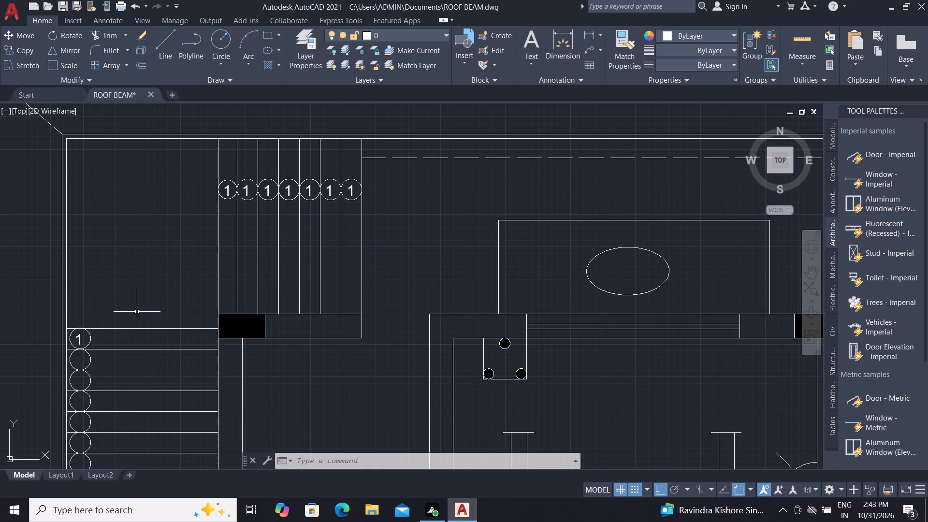
middle_click_drag(137, 311, 269, 41)
middle_click_drag(268, 158, 275, 175)
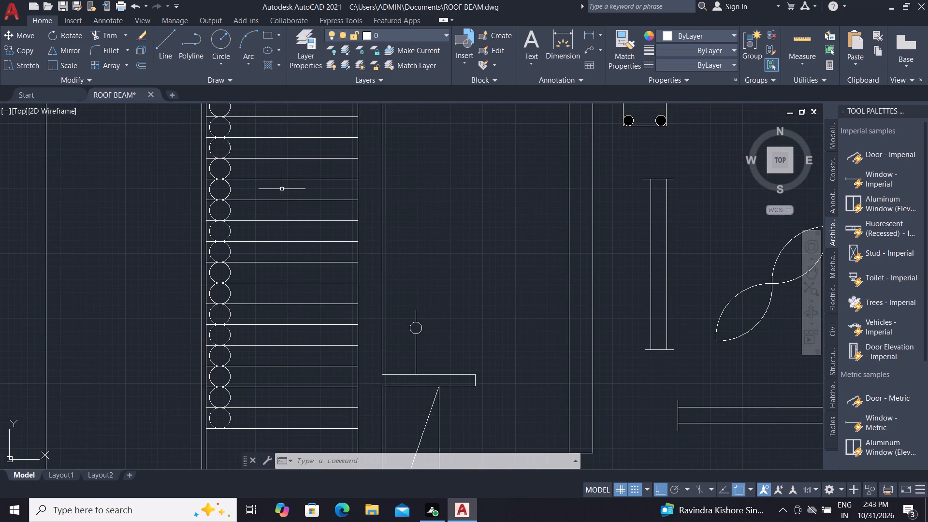
middle_click_drag(289, 191, 293, 235)
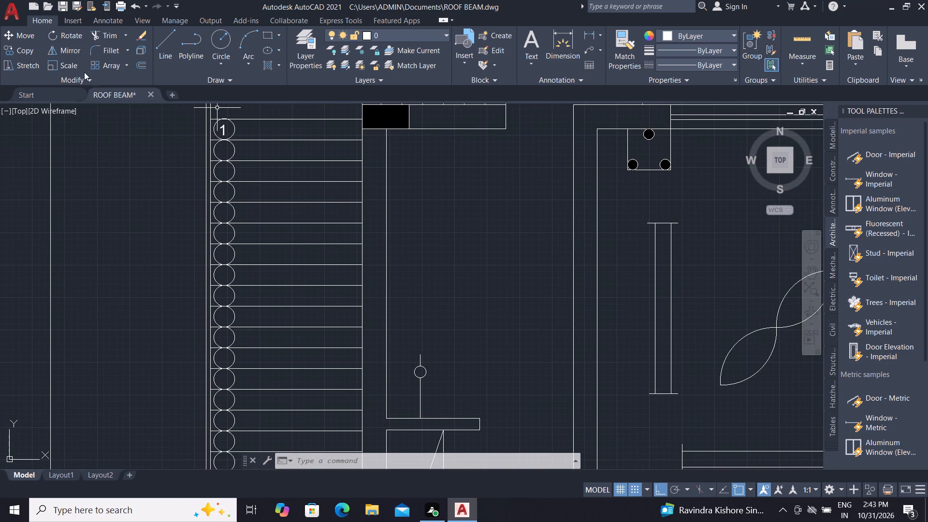
left_click(7, 51)
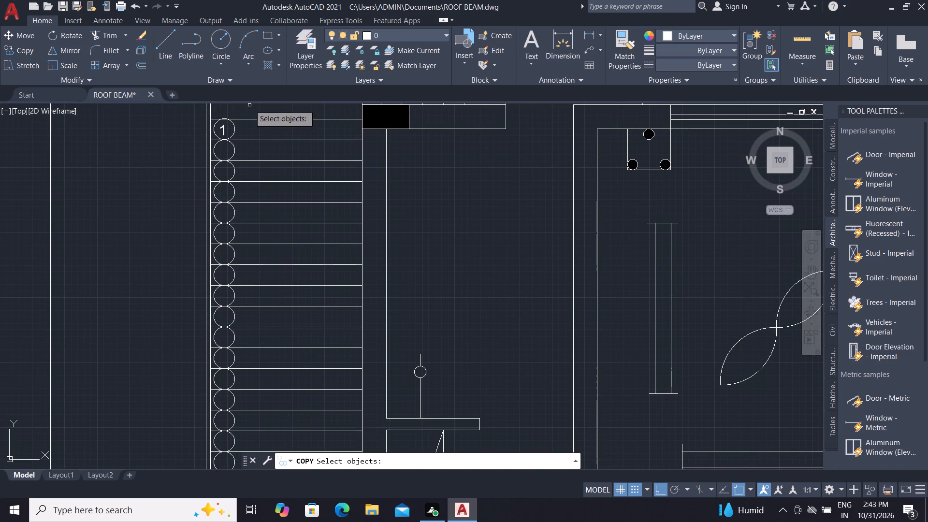
scroll(226, 114, "up", 3)
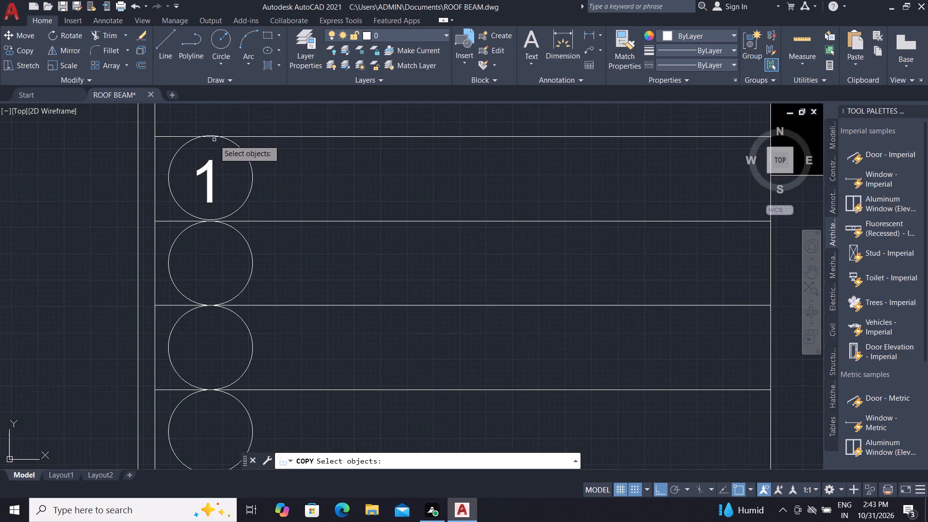
scroll(214, 139, "up", 2)
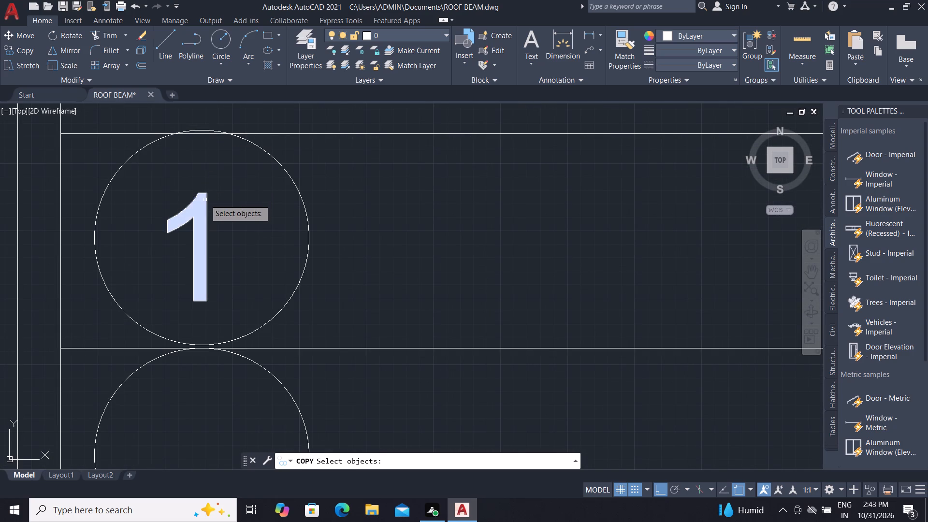
left_click(205, 200)
right_click(205, 198)
left_click(207, 194)
scroll(221, 170, "down", 3)
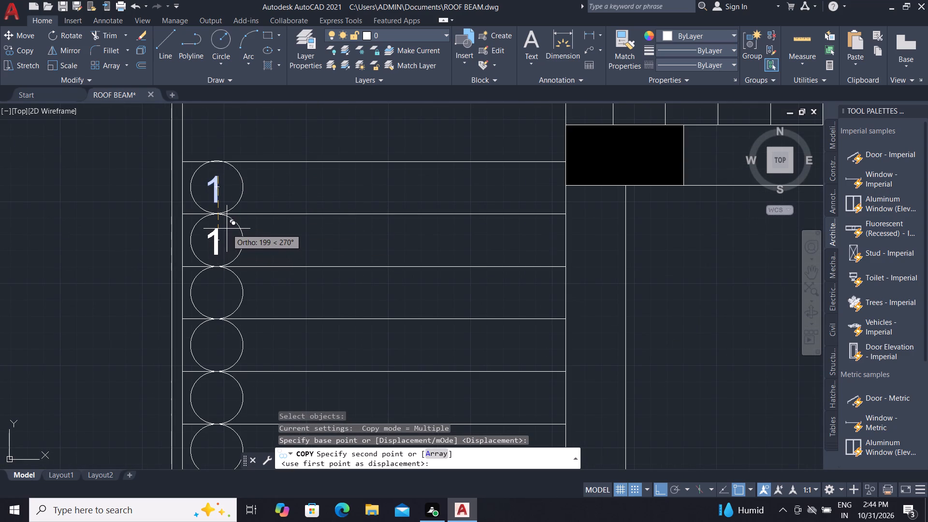
left_click(227, 229)
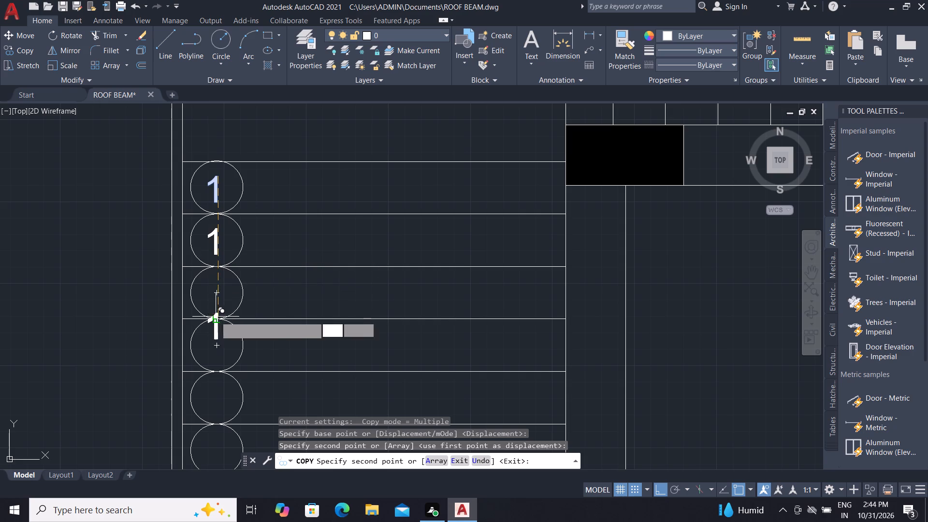
left_click(218, 279)
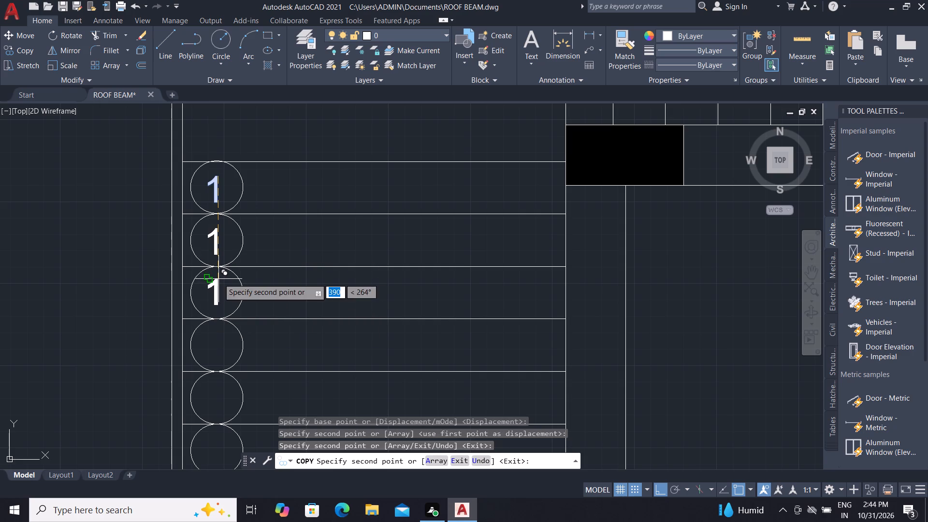
scroll(228, 265, "down", 2)
scroll(228, 301, "up", 3)
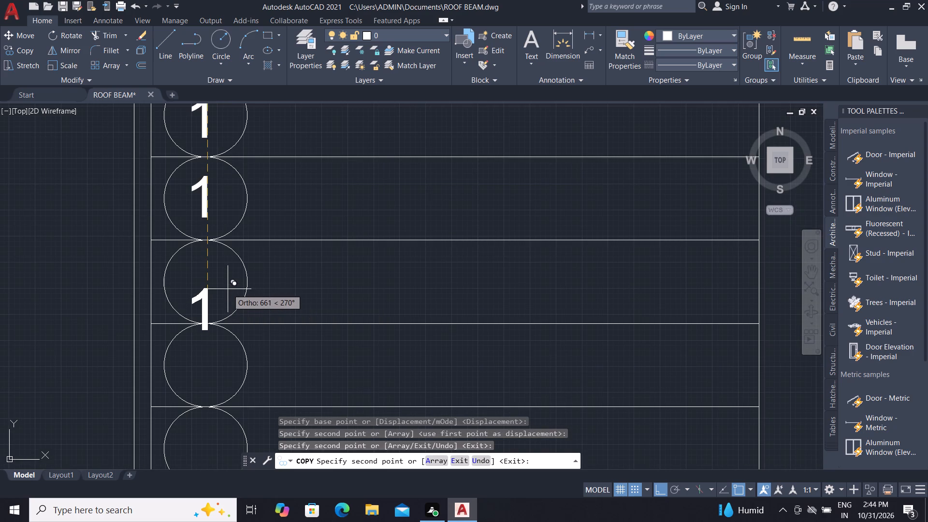
left_click(228, 261)
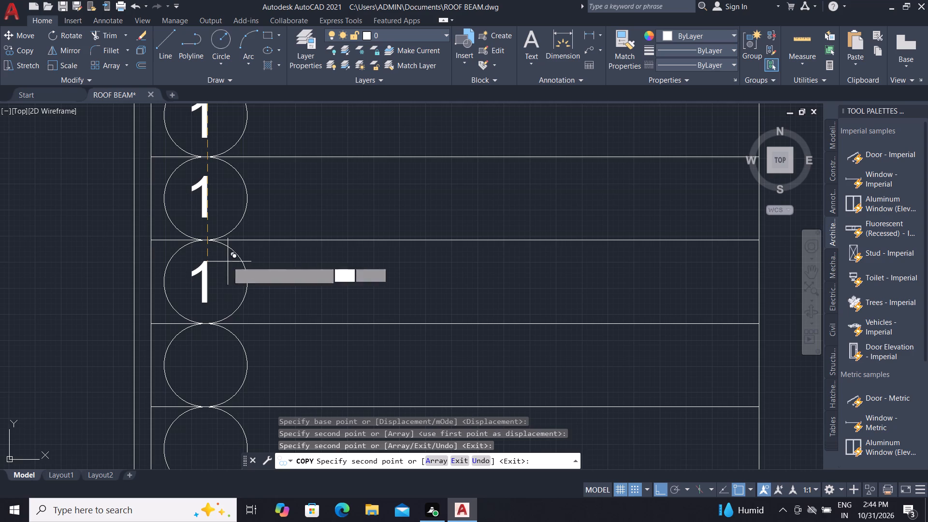
left_click(202, 344)
Continue copying the 1 straight down the column into the sixth to tenth circles.
scroll(207, 337, "down", 1)
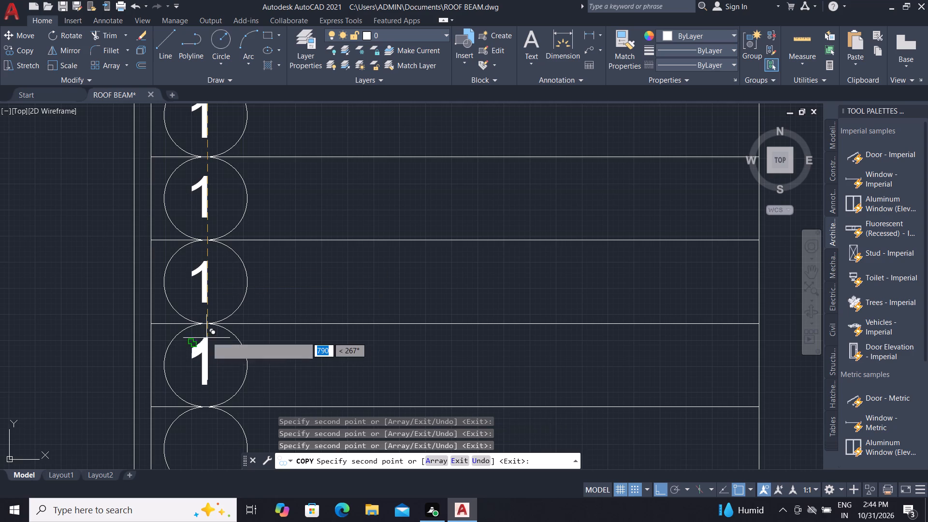
scroll(208, 336, "down", 1)
scroll(204, 373, "up", 3)
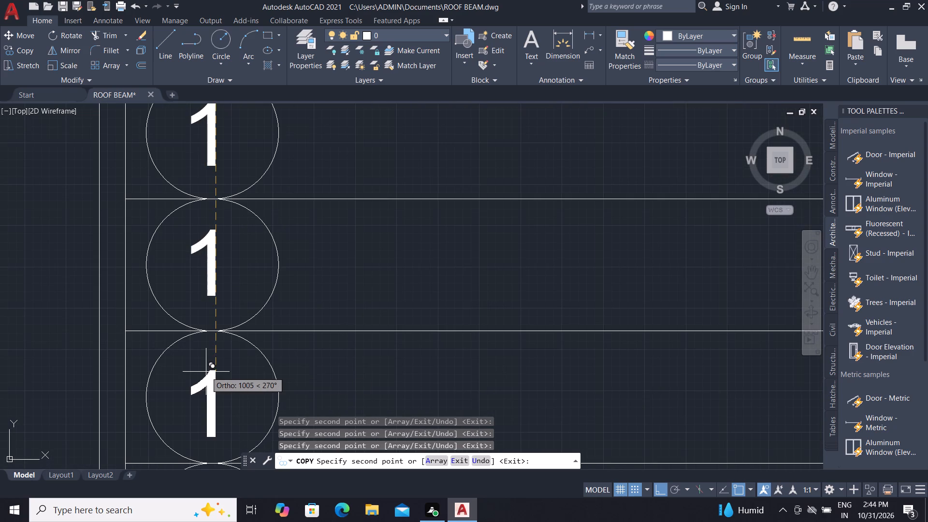
left_click(208, 366)
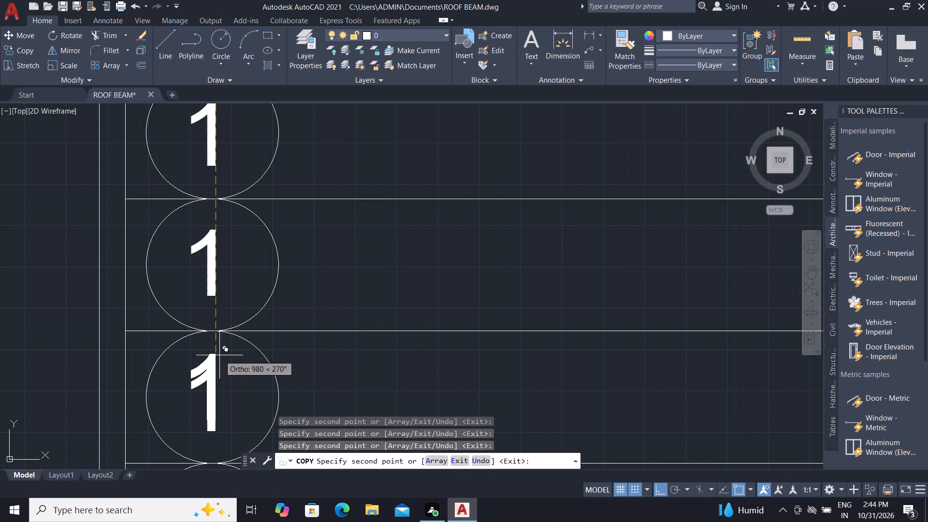
scroll(206, 354, "down", 2)
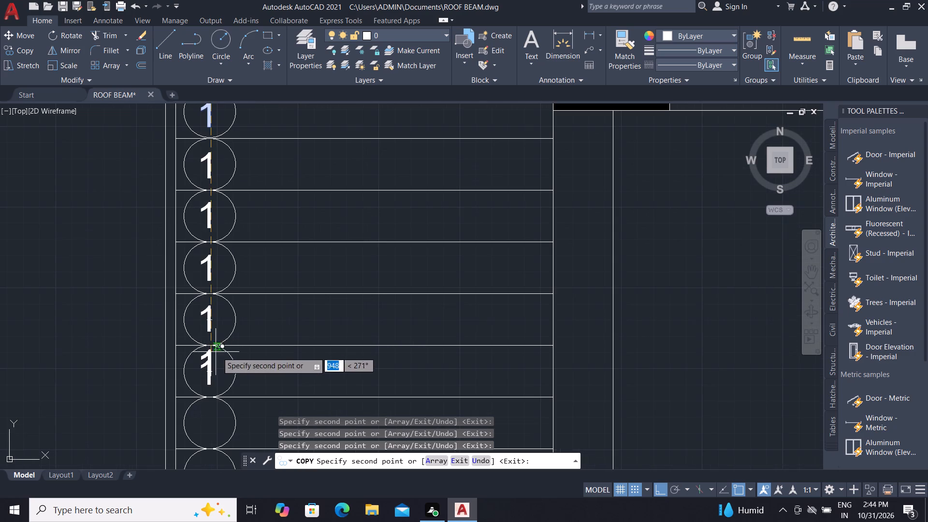
left_click(209, 409)
scroll(288, 315, "down", 3)
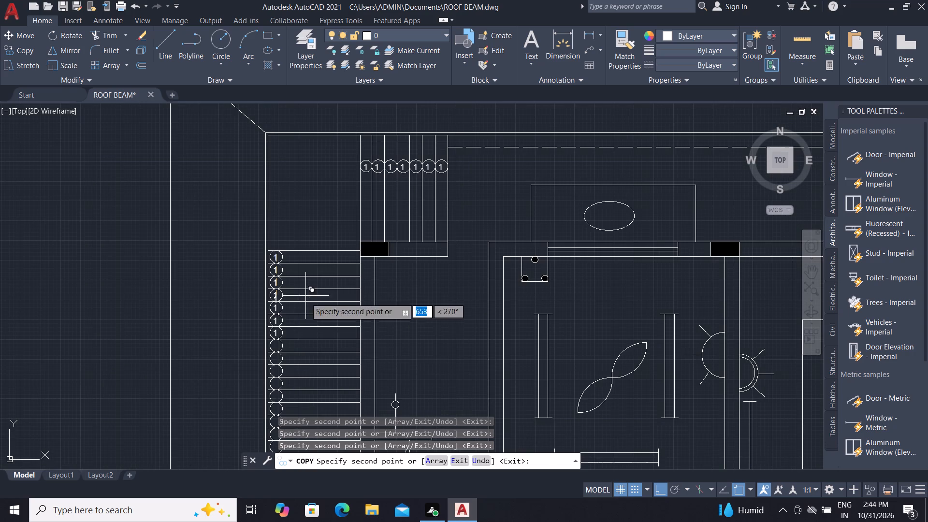
scroll(277, 342, "up", 5)
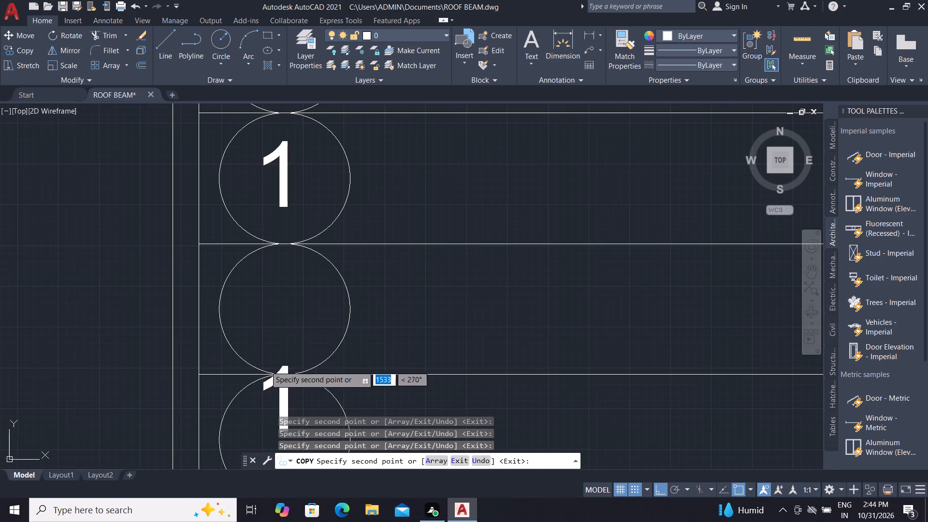
left_click(272, 283)
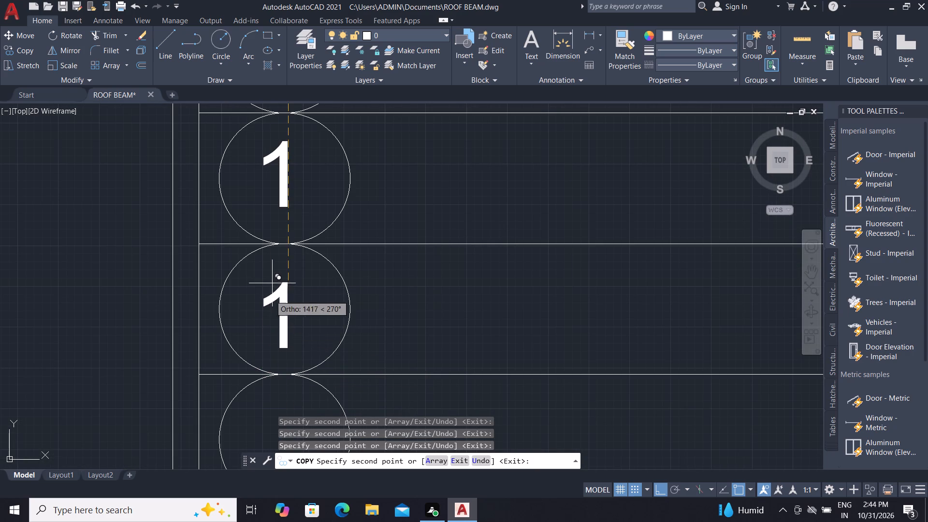
scroll(273, 290, "down", 2)
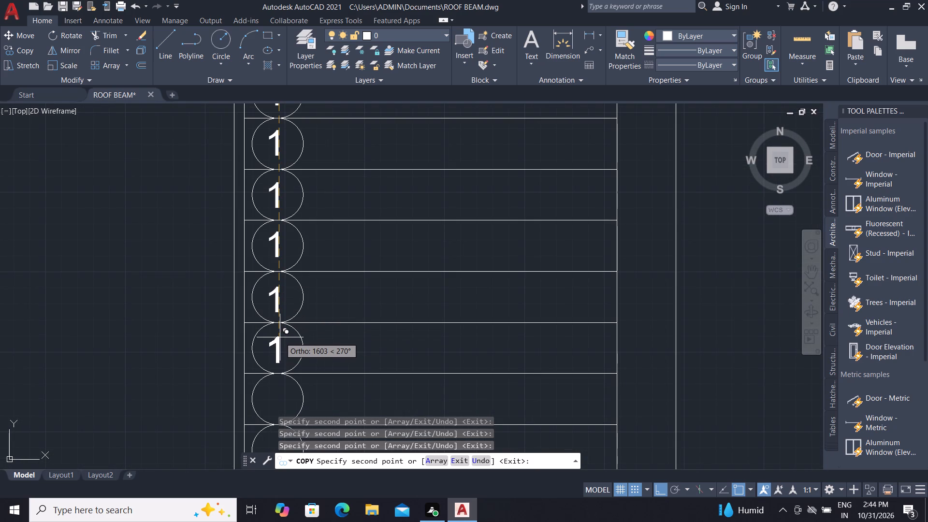
left_click(280, 337)
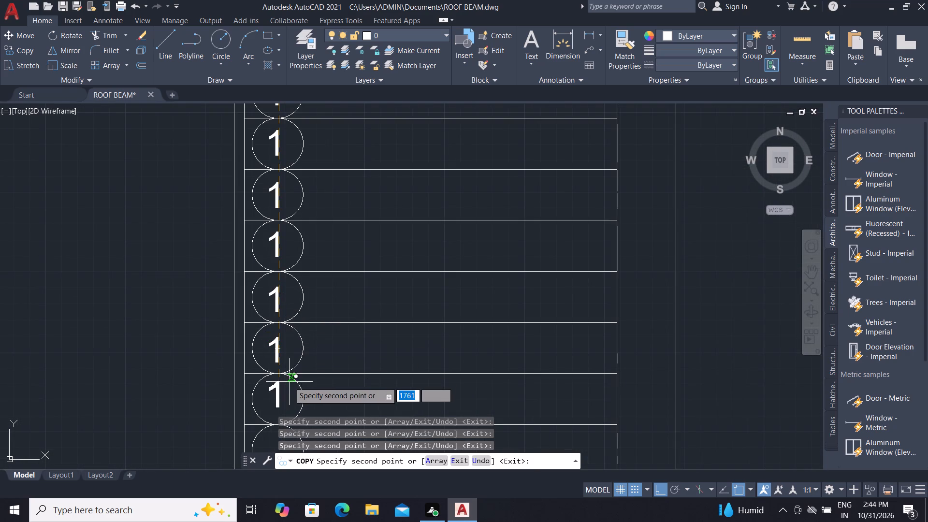
left_click(284, 387)
Copy the 1 straight down the west circle column into the eleventh, twelfth and thirteenth circles.
scroll(293, 360, "down", 2)
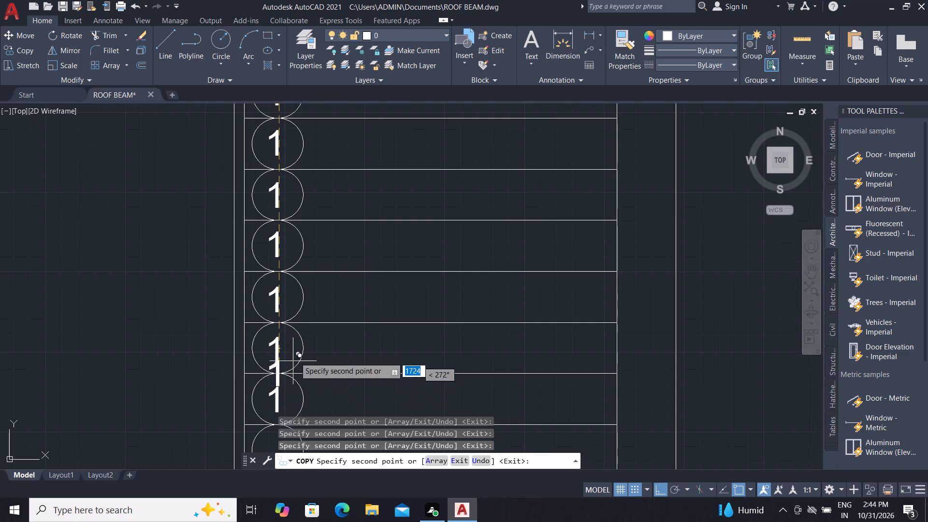
scroll(316, 314, "down", 1)
scroll(301, 380, "down", 2)
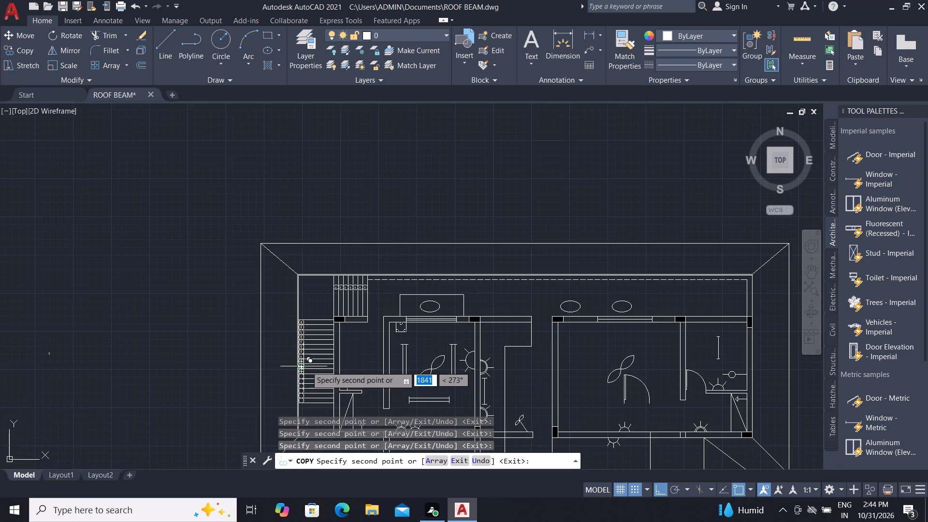
scroll(296, 378, "up", 4)
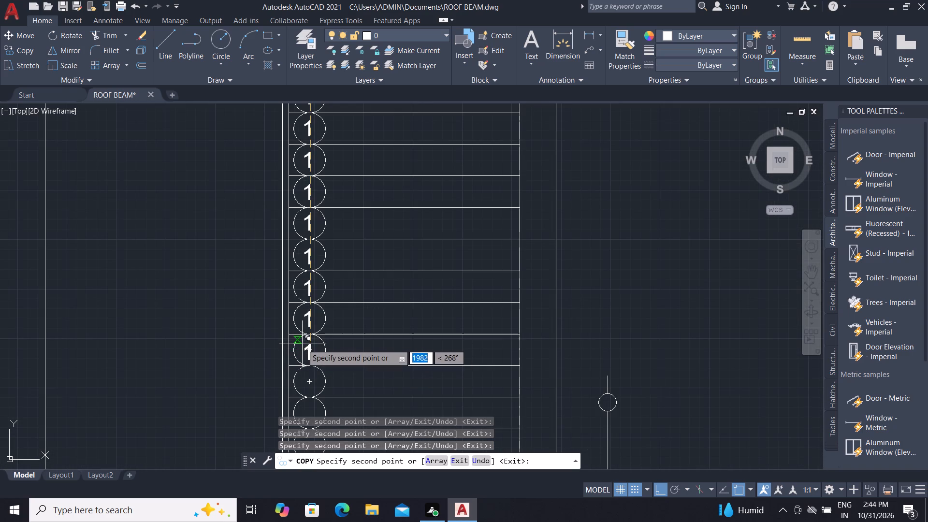
left_click(302, 344)
scroll(305, 362, "up", 3)
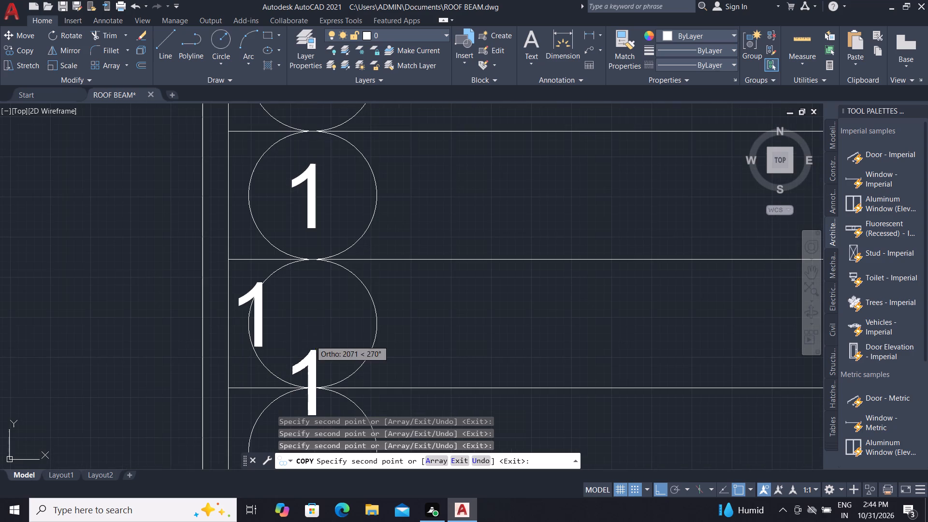
left_click(316, 294)
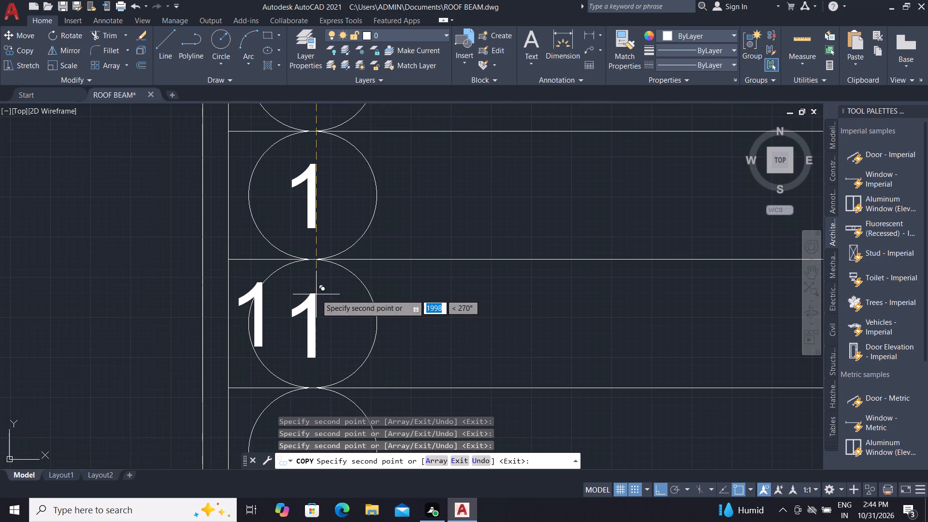
scroll(319, 304, "down", 2)
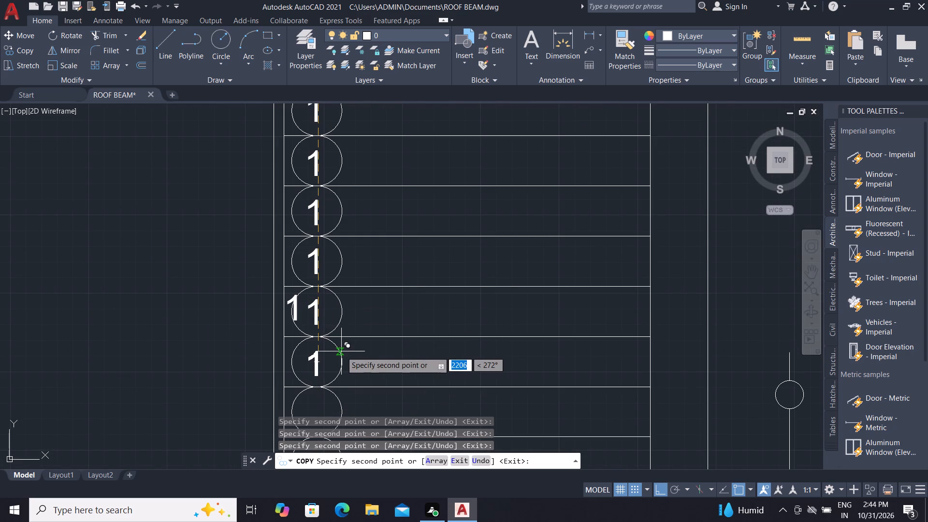
left_click(319, 350)
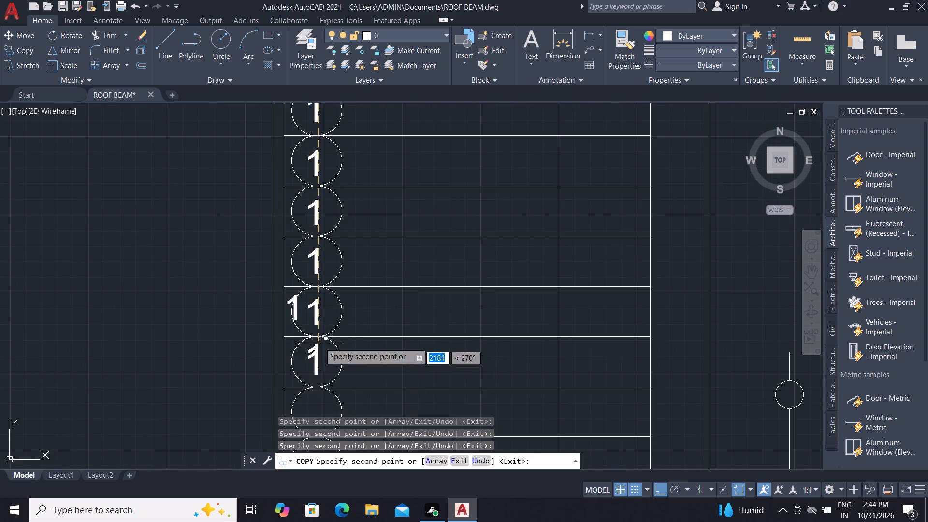
scroll(321, 329, "down", 2)
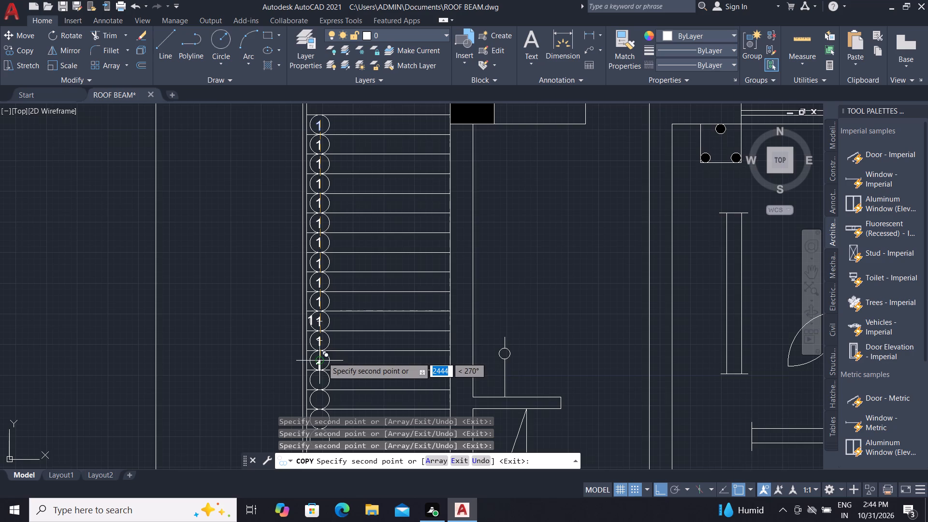
scroll(322, 357, "up", 3)
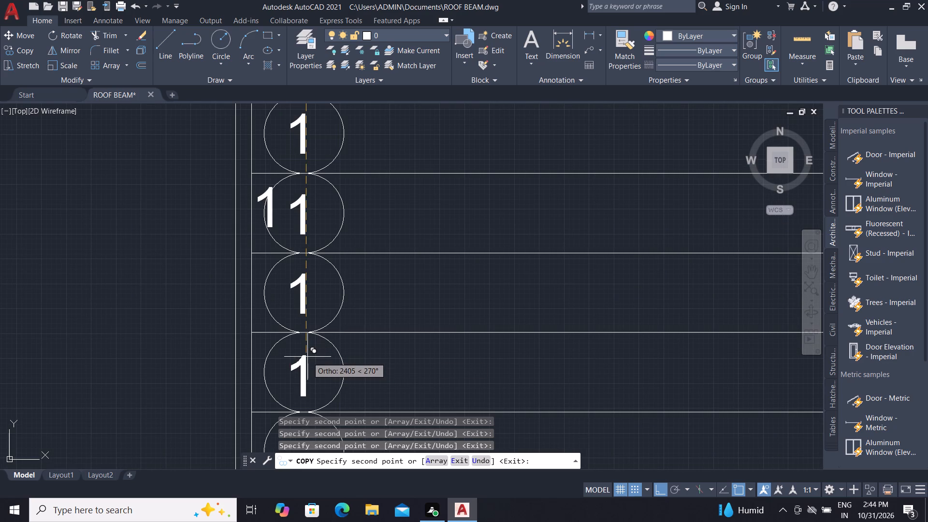
left_click(307, 357)
Copy the 1 into the fourteenth to seventeenth circles to complete the west column, and end the copying.
scroll(316, 334, "down", 4)
scroll(316, 348, "up", 2)
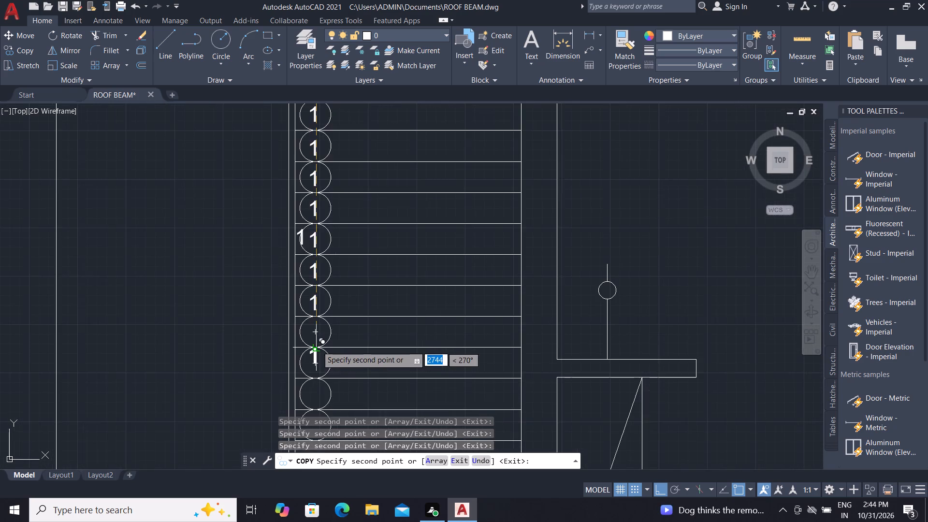
scroll(317, 345, "up", 3)
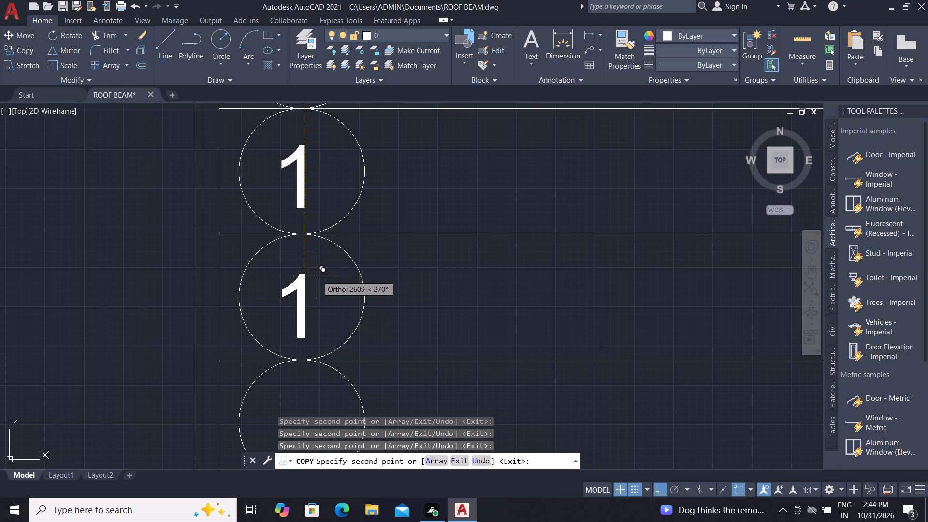
left_click(305, 271)
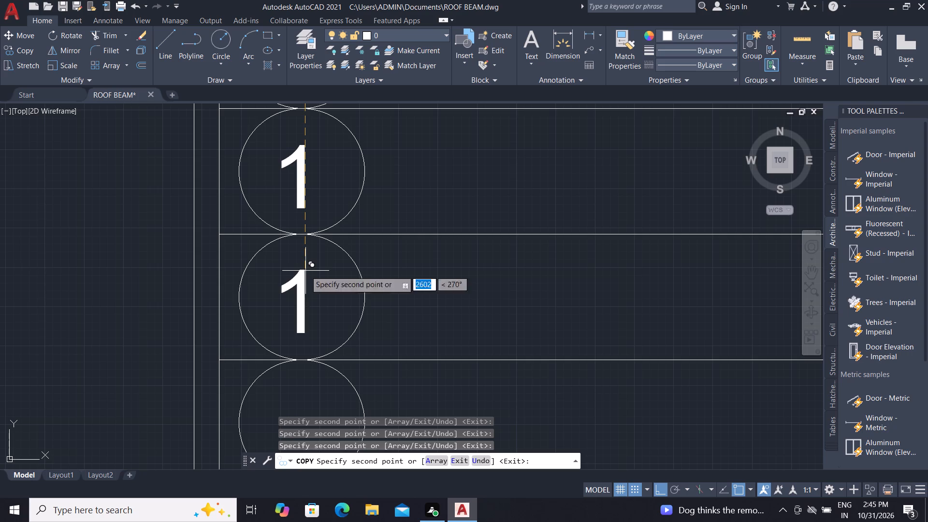
scroll(313, 271, "down", 2)
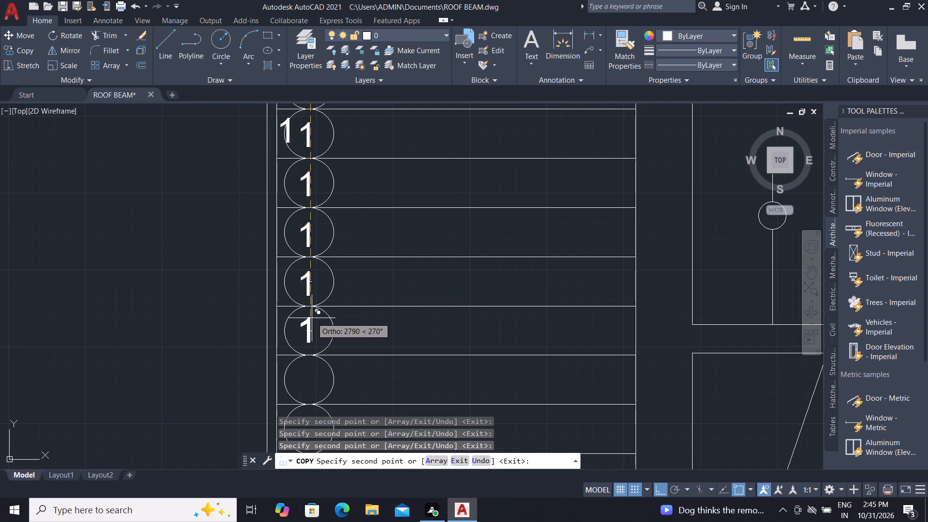
left_click(311, 319)
scroll(312, 319, "down", 1)
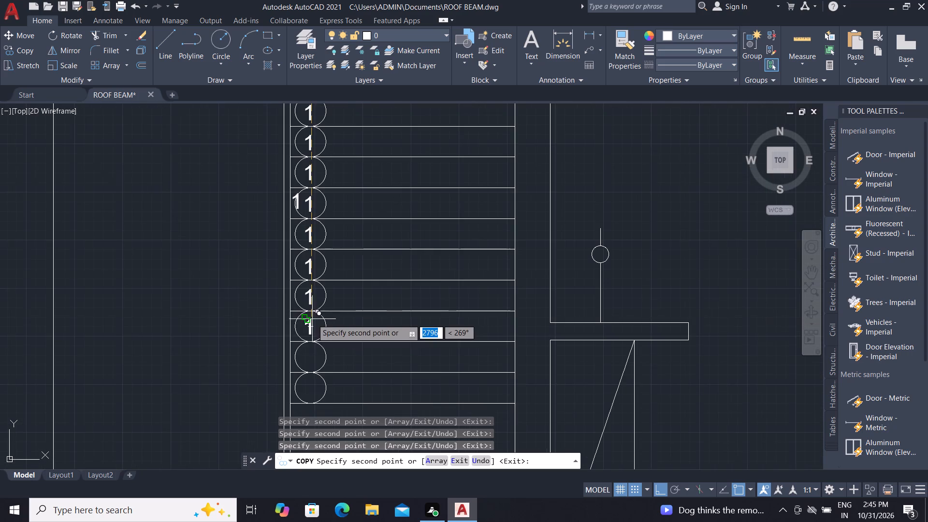
left_click(312, 351)
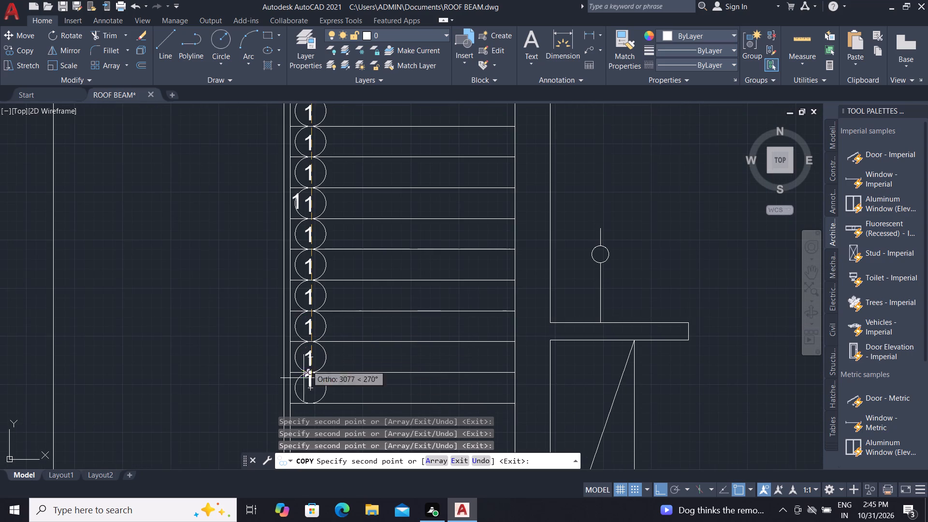
left_click(309, 381)
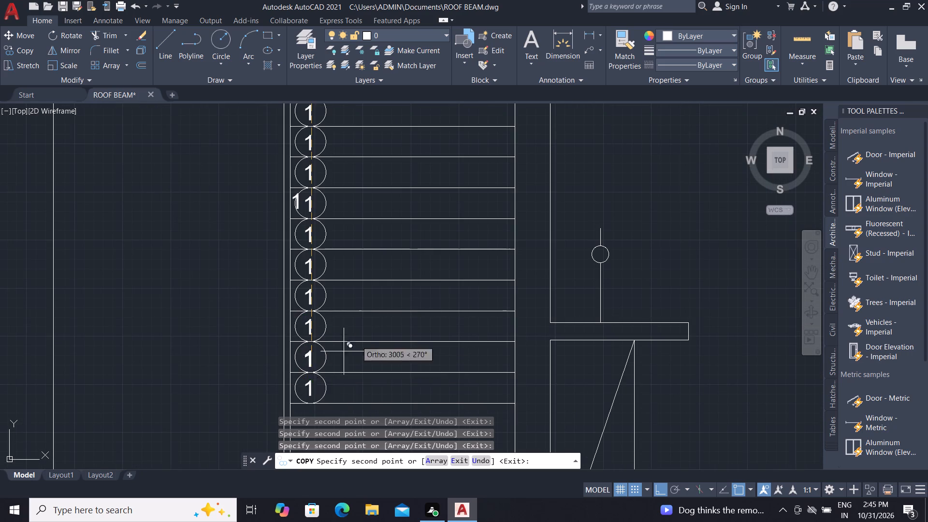
scroll(360, 337, "down", 3)
key("Escape")
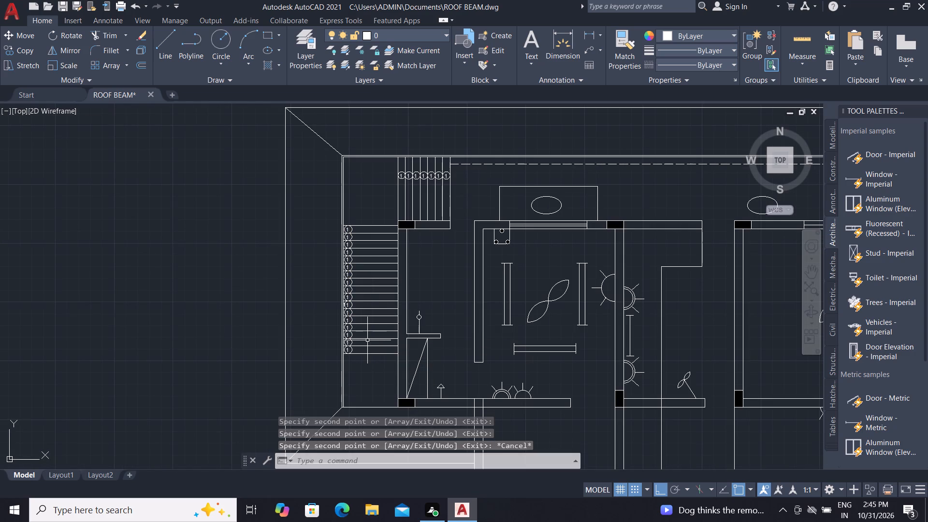
Erase the stray off-centre 1 at the west edge of the column's eleventh circle.
scroll(353, 293, "up", 4)
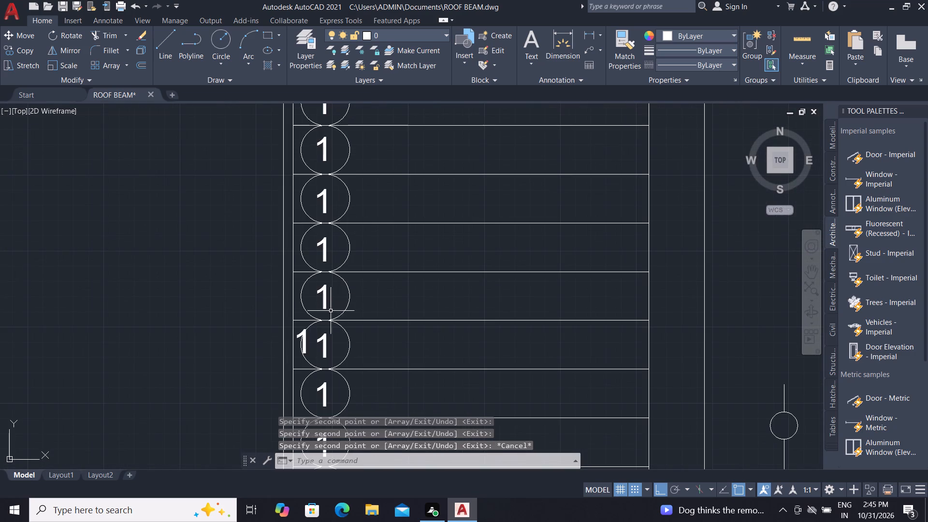
left_click(304, 340)
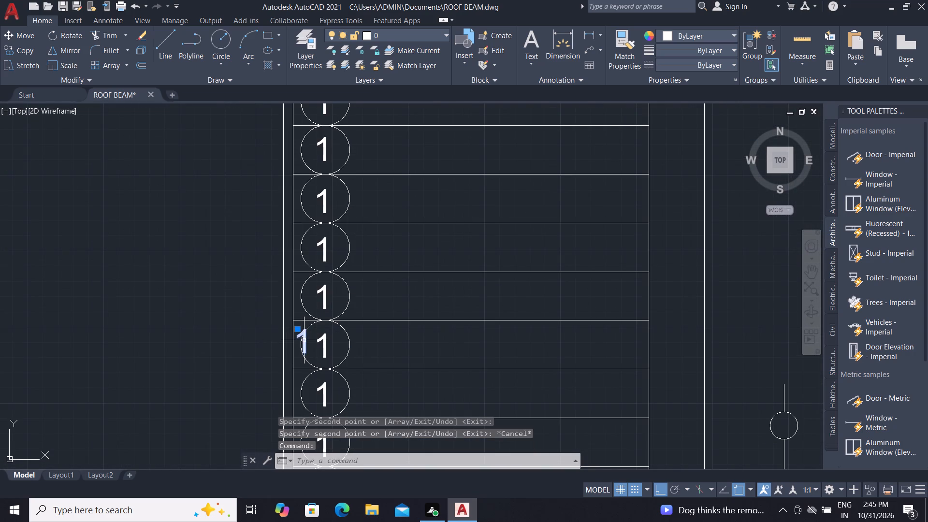
key("Delete")
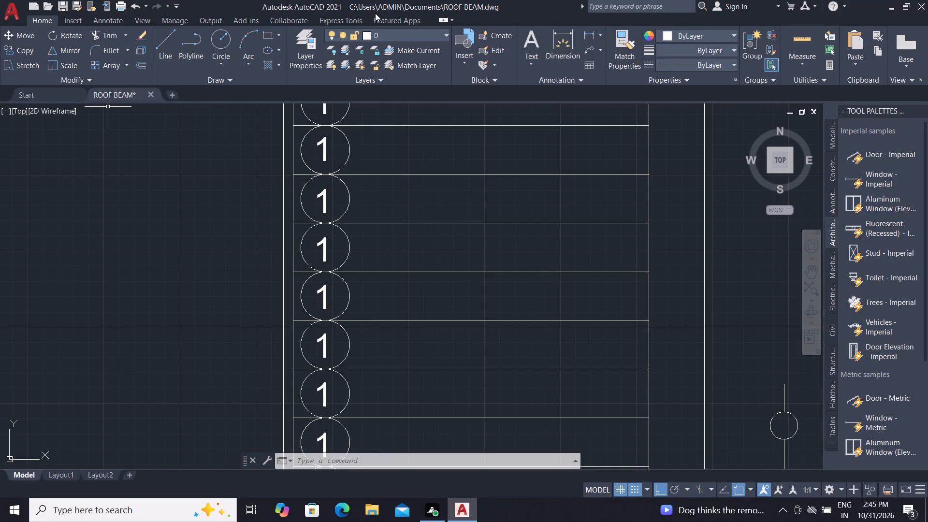
Start Auto Number and select the seven 1s in the horizontal circle row one by one, from east to west.
left_click(357, 18)
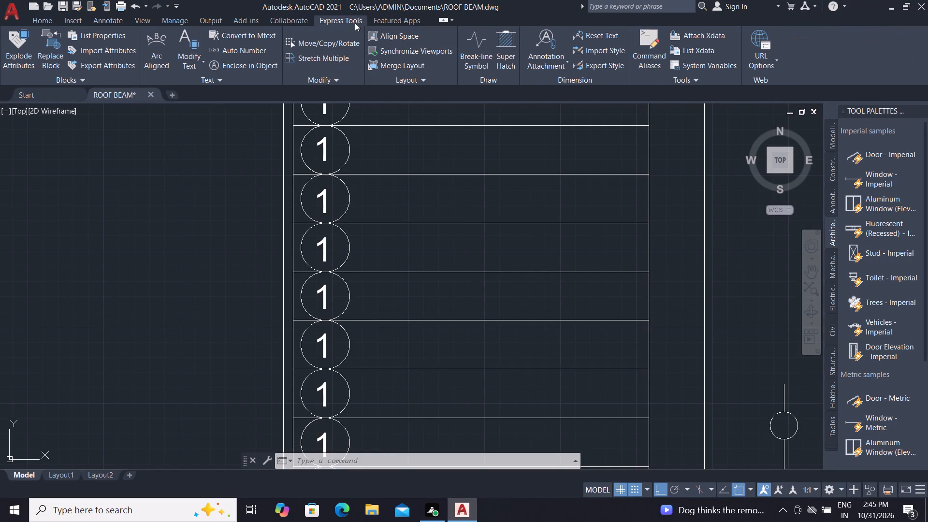
left_click(219, 46)
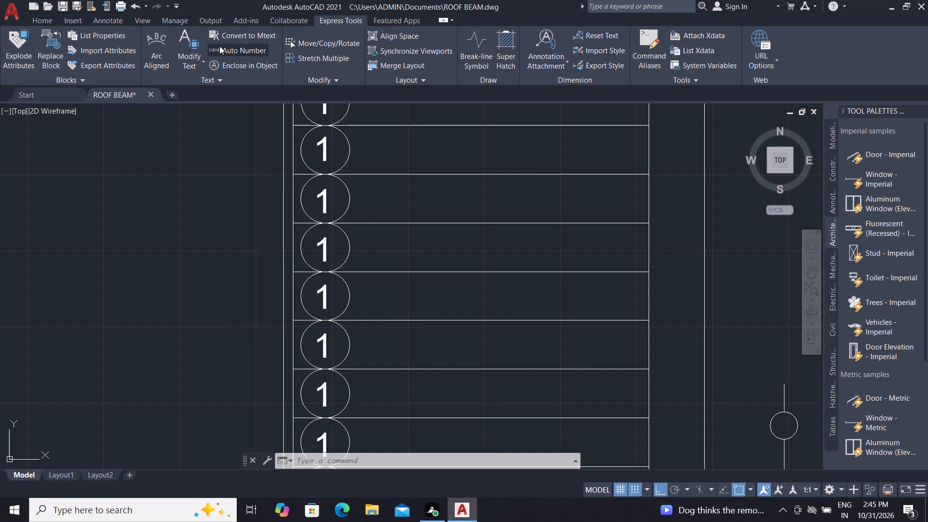
scroll(181, 178, "down", 2)
scroll(199, 274, "down", 2)
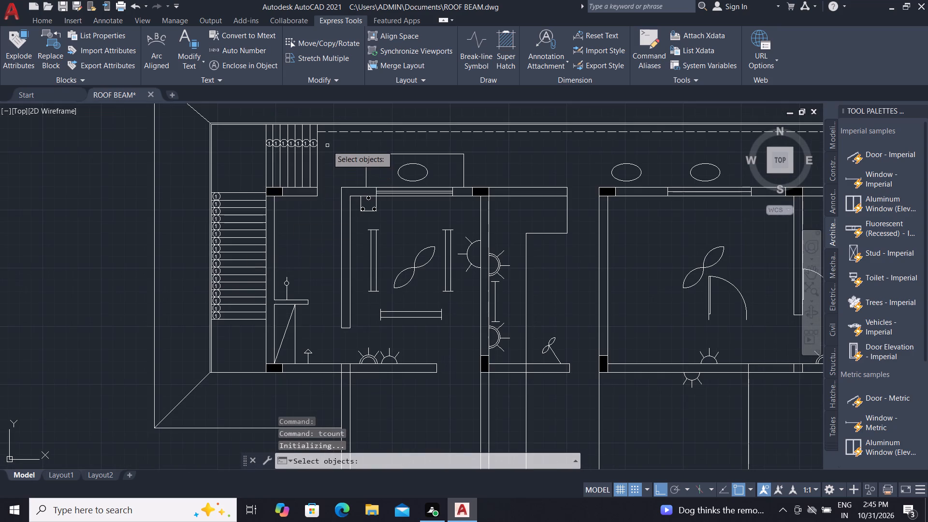
scroll(321, 138, "up", 3)
scroll(274, 148, "up", 2)
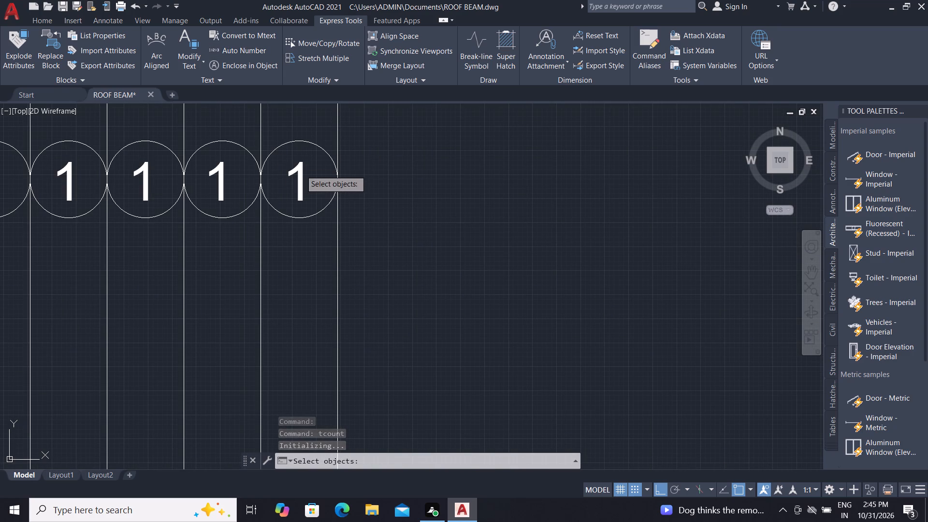
left_click(301, 169)
left_click(218, 176)
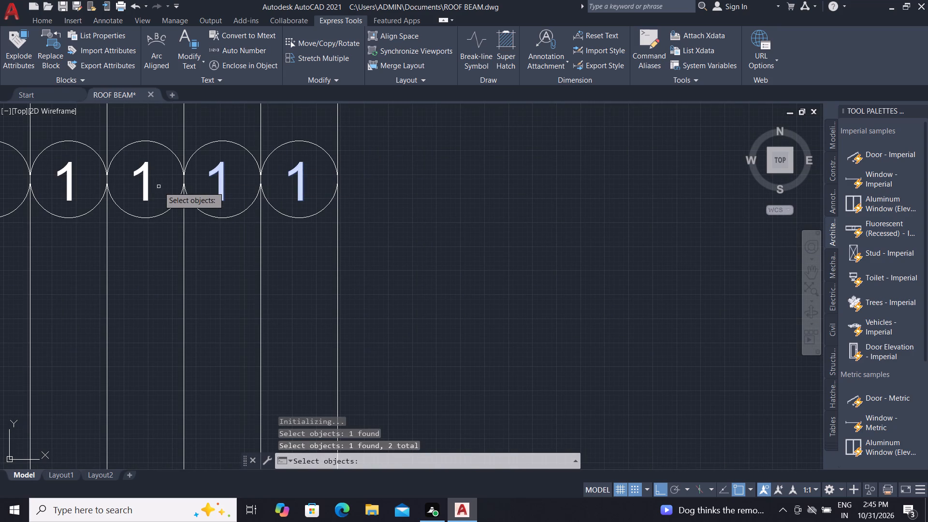
left_click(148, 187)
scroll(156, 184, "down", 1)
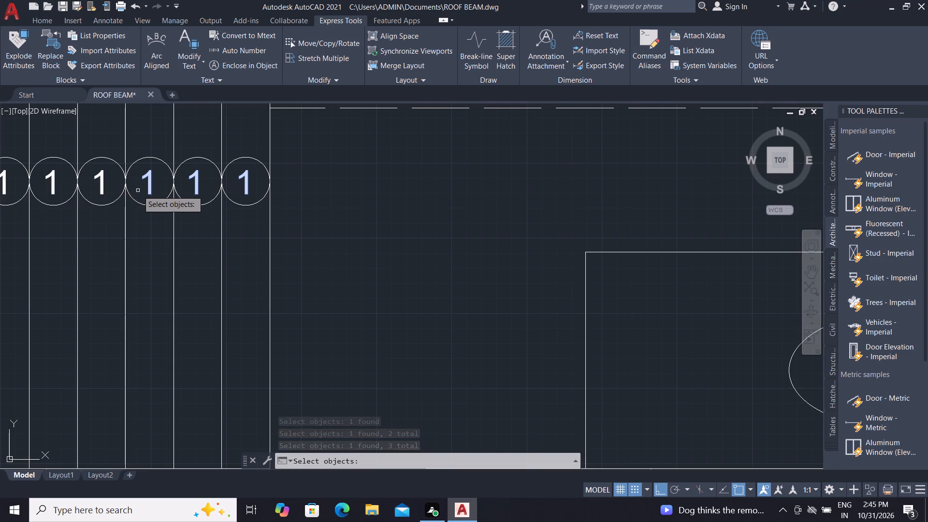
left_click(101, 179)
scroll(109, 193, "down", 1)
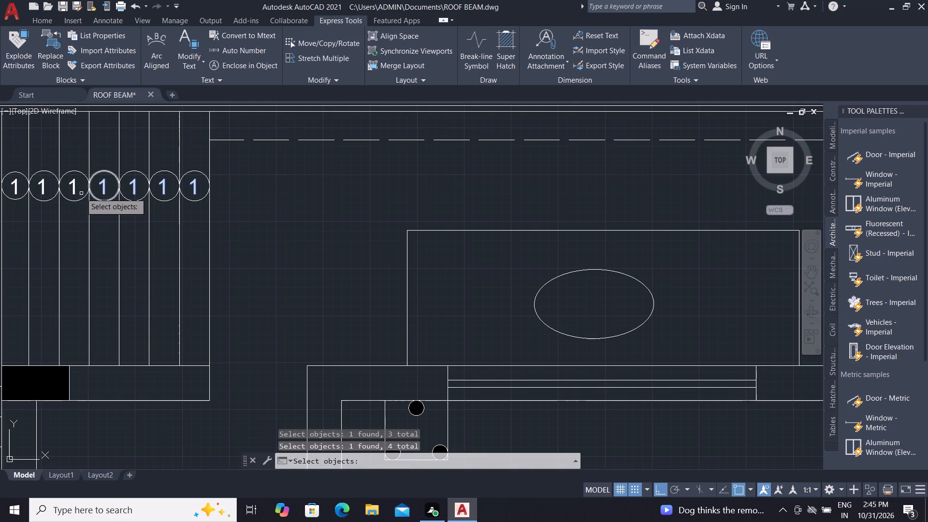
left_click(72, 181)
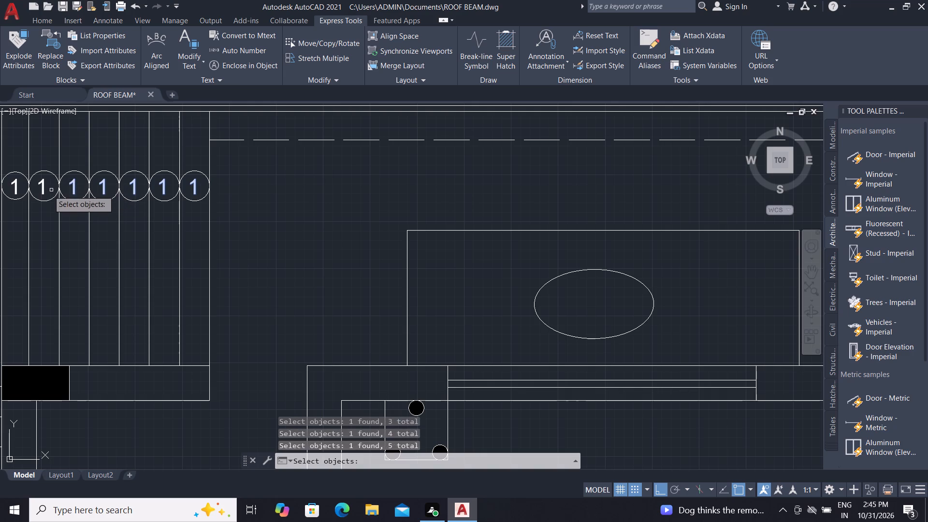
left_click(41, 181)
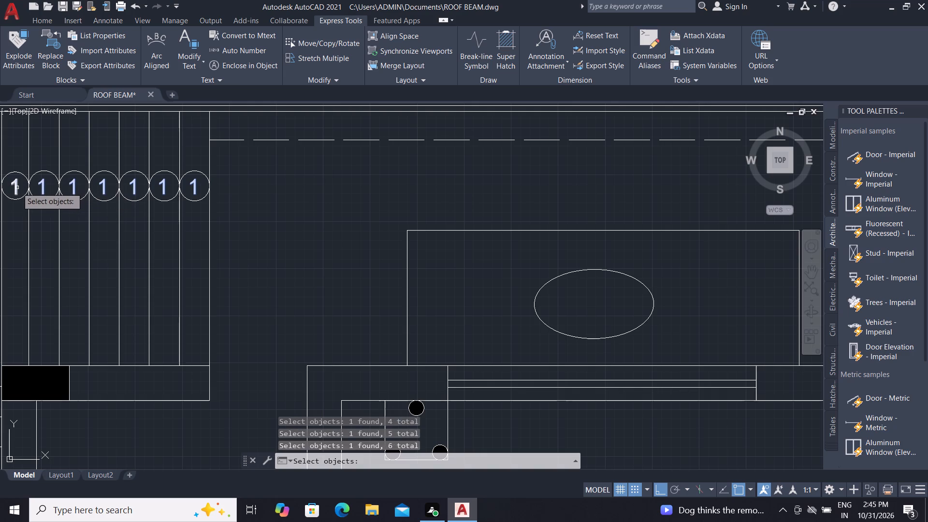
left_click(16, 185)
Add the 1s in the first four circles of the west column to the Auto Number selection, from north to south.
scroll(77, 231, "down", 2)
scroll(116, 235, "down", 1)
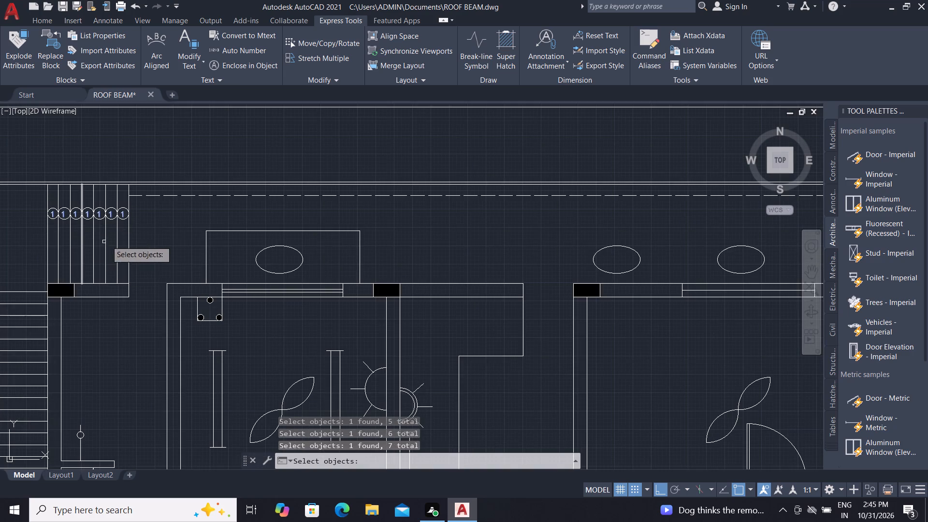
scroll(22, 280, "up", 4)
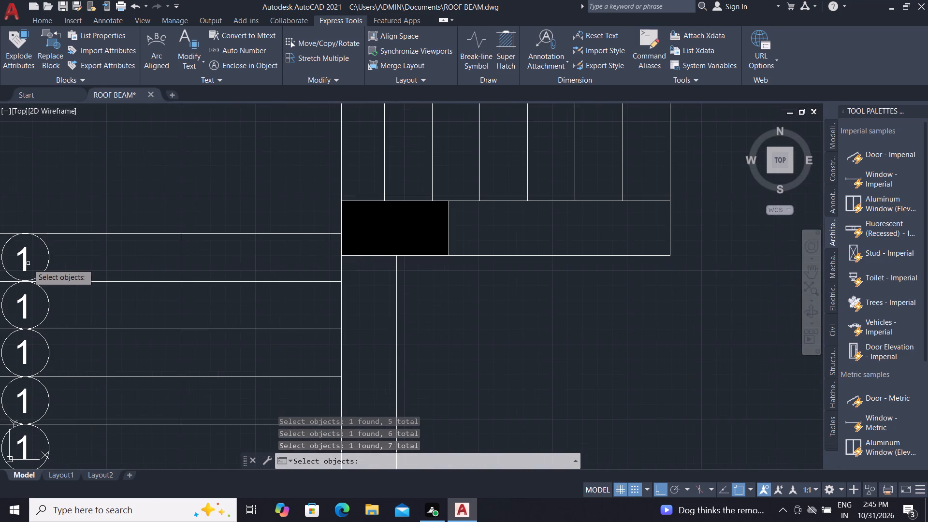
middle_click_drag(154, 196, 286, 149)
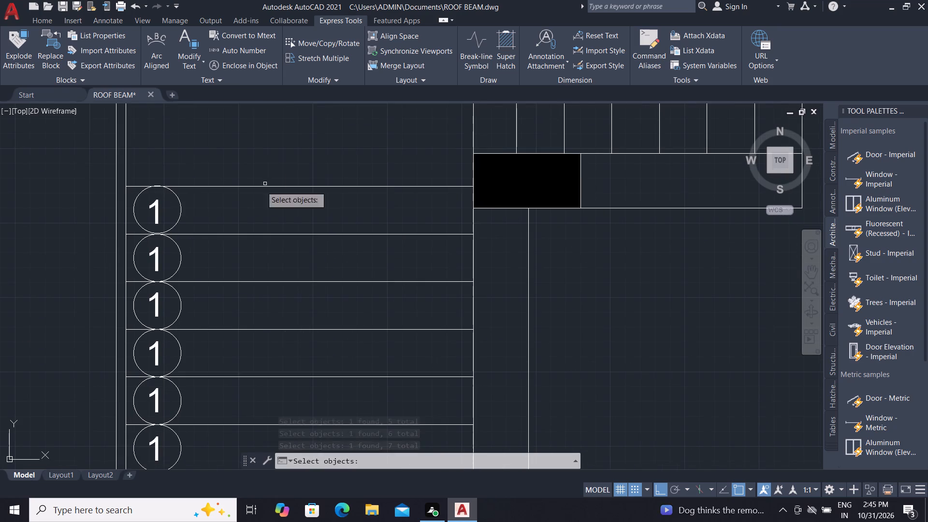
left_click(158, 200)
left_click(157, 260)
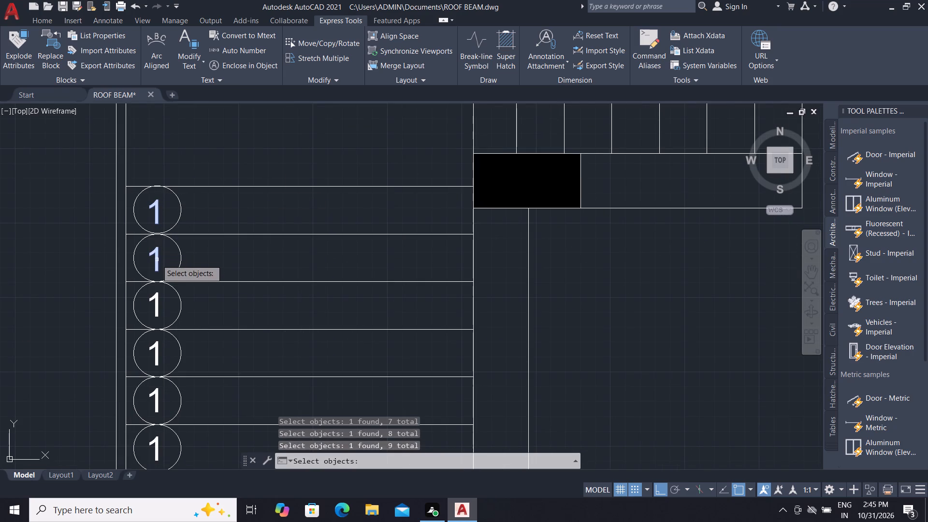
left_click(158, 293)
left_click(154, 347)
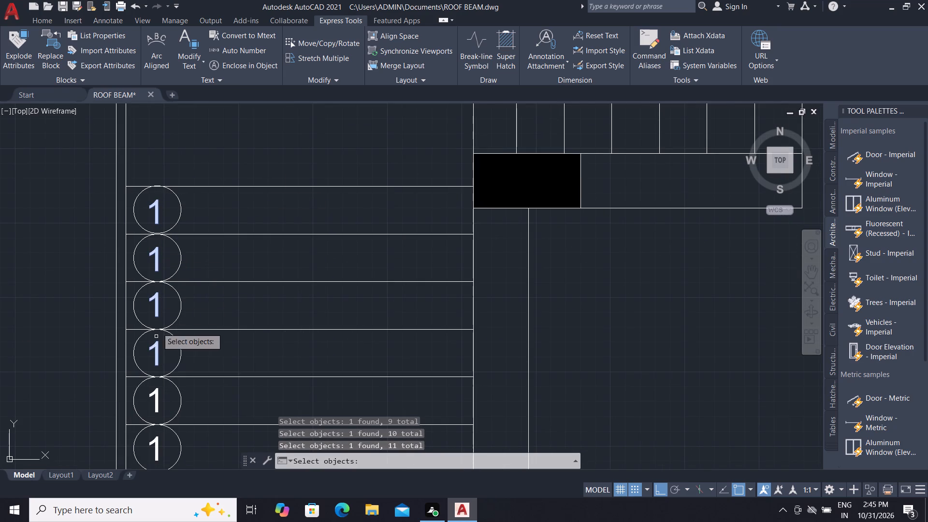
Add the 1s in the fifth to ninth circles of the west column to the selection in descending order.
scroll(160, 308, "down", 2)
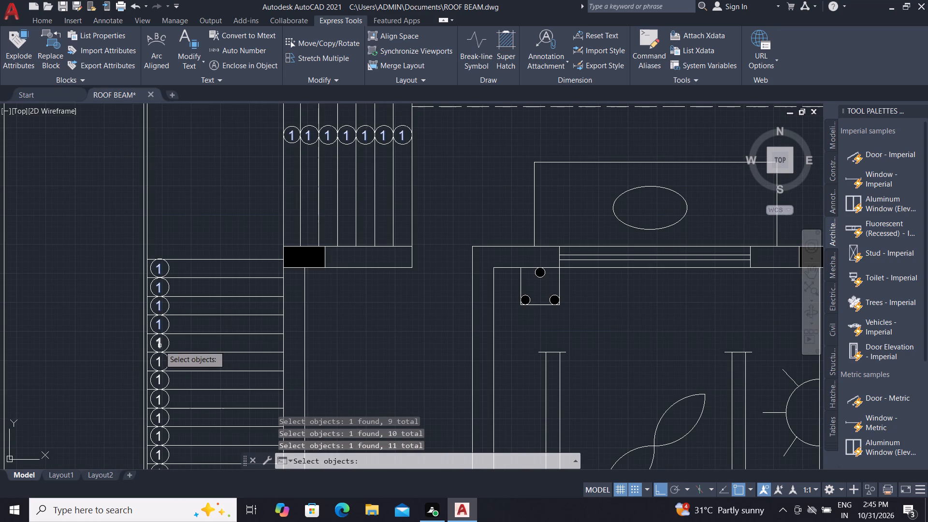
left_click(159, 346)
left_click(159, 362)
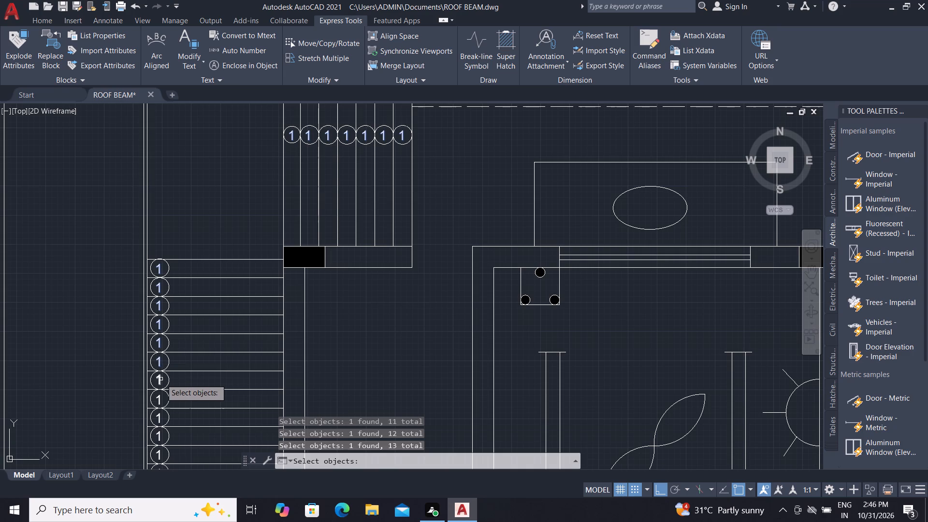
left_click(161, 378)
left_click(159, 398)
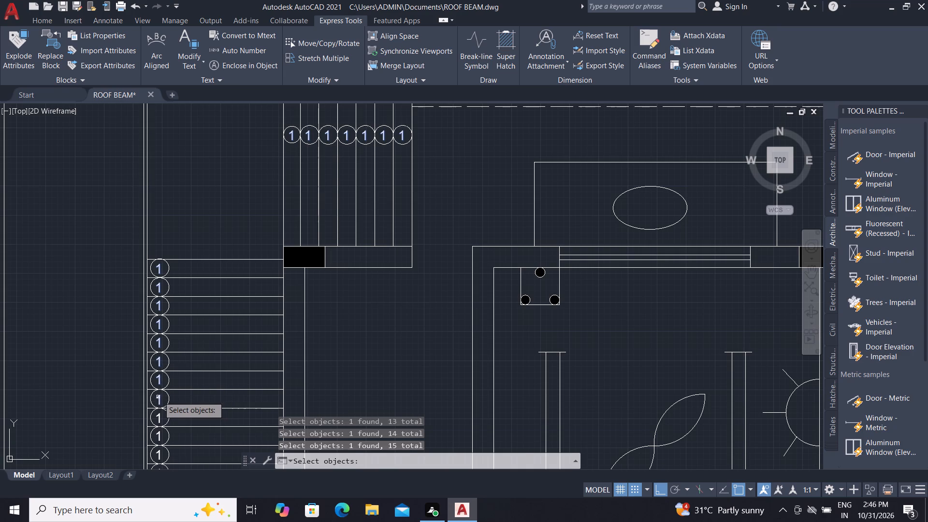
scroll(159, 396, "down", 1)
left_click(157, 409)
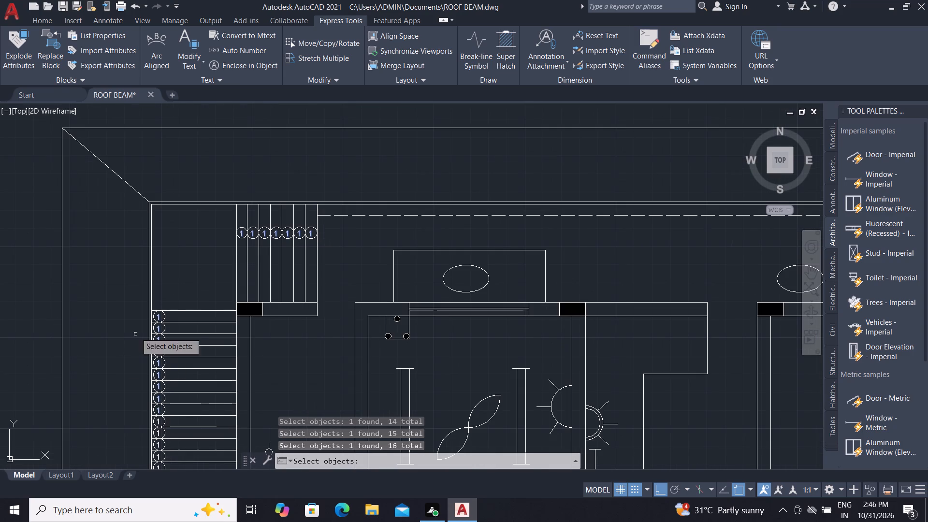
Add the 1s in the tenth to thirteenth circles of the west column to the selection one by one.
scroll(139, 318, "down", 1)
scroll(140, 277, "down", 1)
scroll(141, 343, "up", 3)
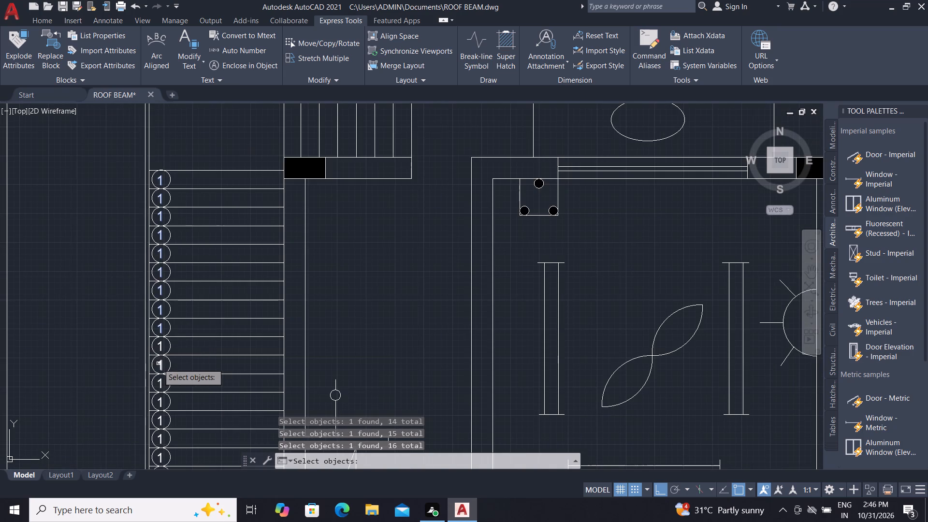
scroll(158, 363, "up", 3)
left_click(167, 283)
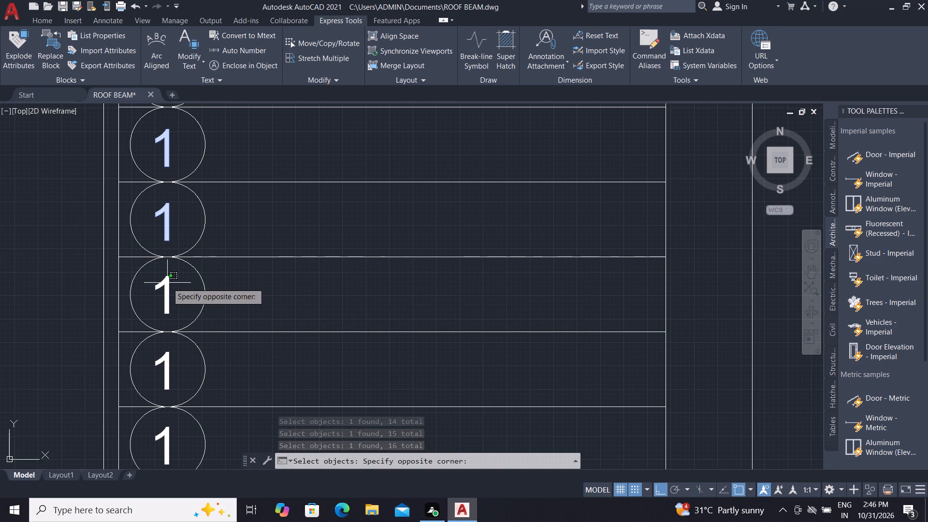
left_click(165, 297)
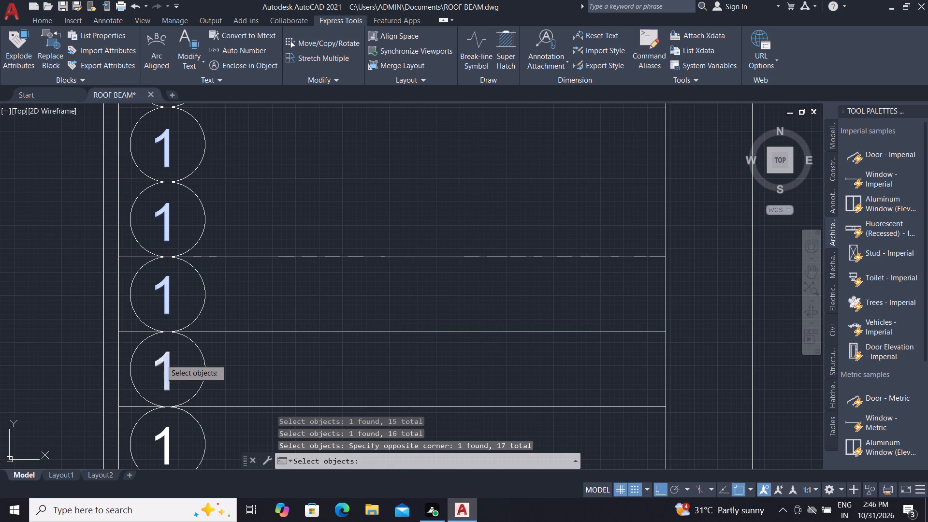
left_click(161, 359)
scroll(162, 355, "down", 2)
left_click(163, 387)
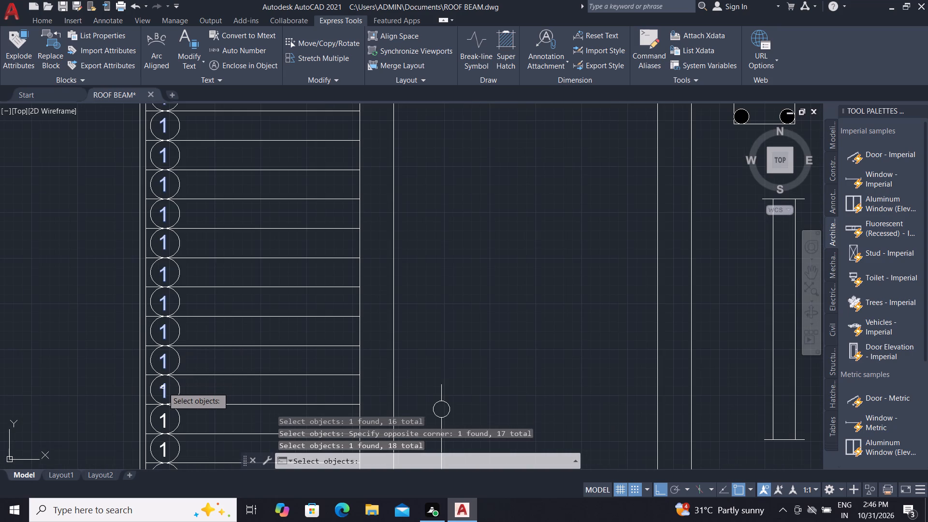
left_click(165, 416)
Add the 1s in the fourteenth to seventeenth circles of the west column and finish the selection.
scroll(165, 417, "down", 1)
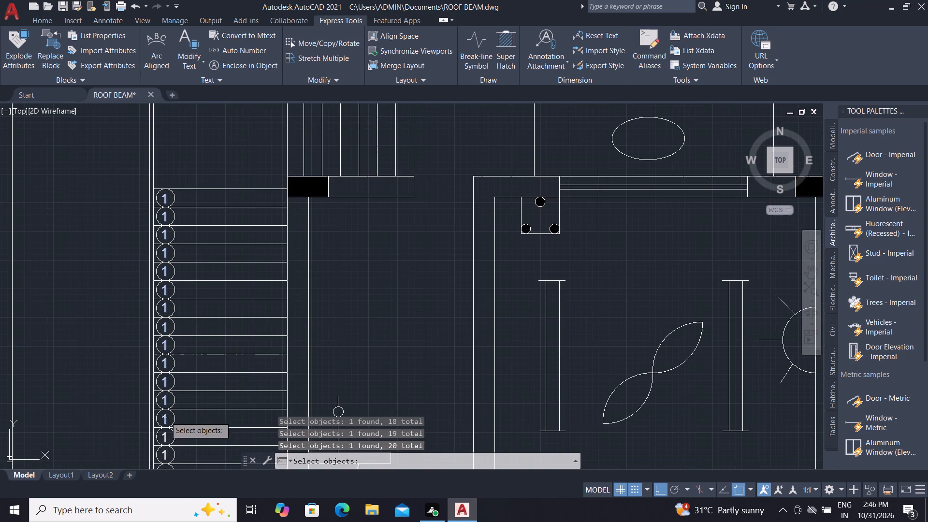
left_click(164, 436)
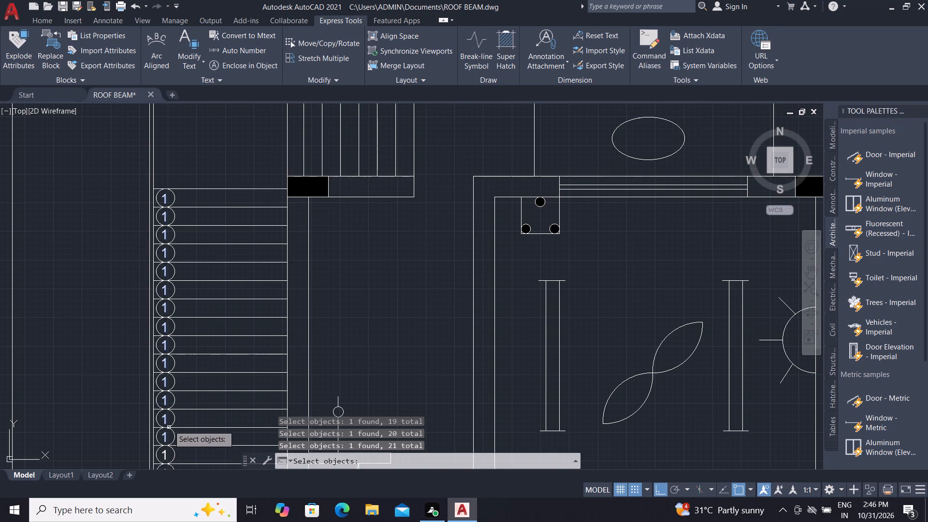
scroll(189, 367, "down", 1)
scroll(173, 447, "up", 3)
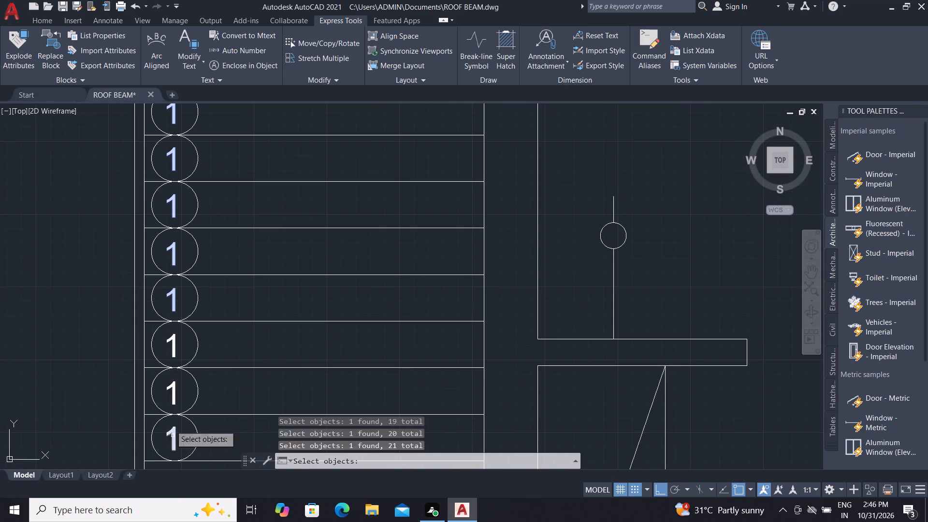
left_click(176, 335)
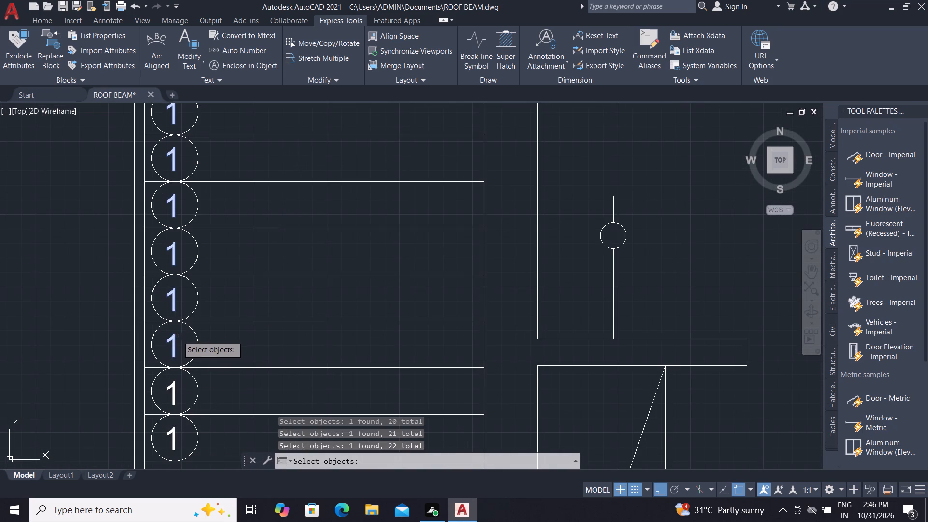
left_click(176, 391)
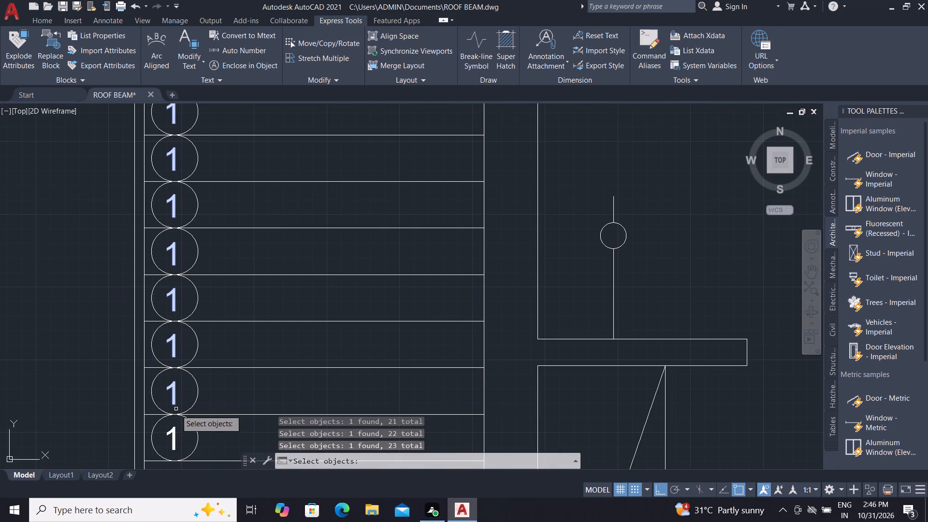
left_click(174, 432)
right_click(191, 420)
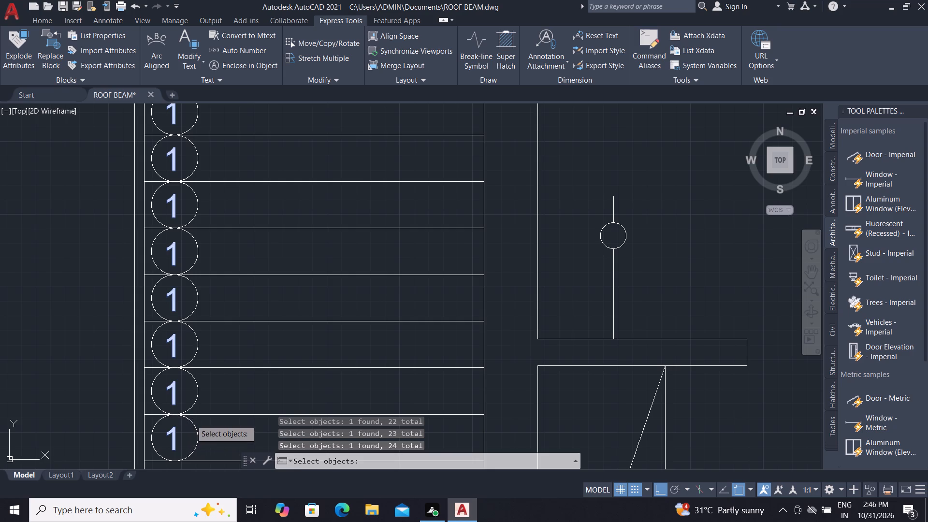
Number the selected texts by Select-order, starting at 1 with increment 1, using Overwrite placement.
left_click_drag(207, 474, 191, 420)
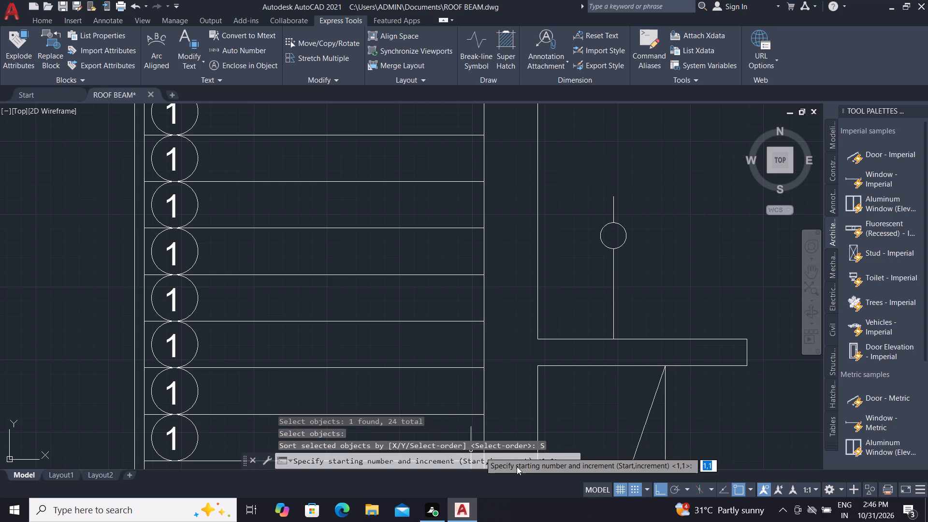
key("space")
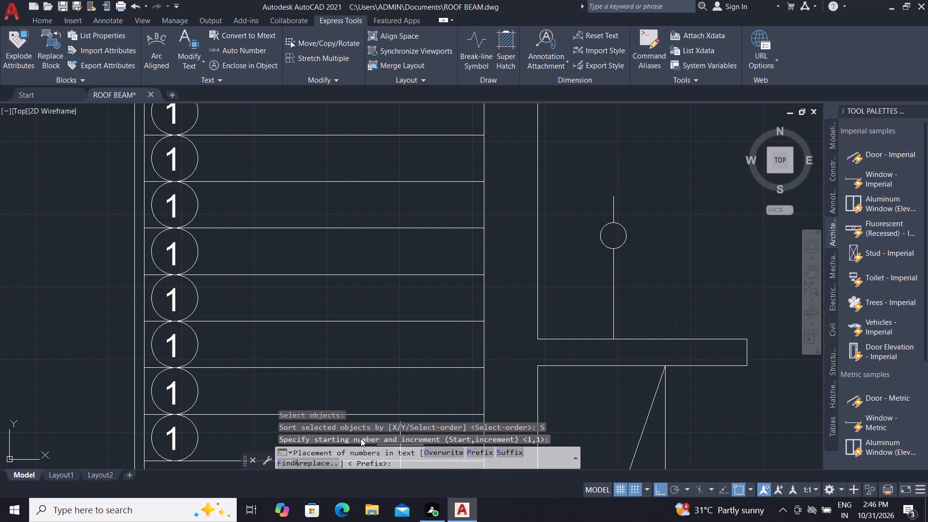
left_click_drag(425, 458, 361, 438)
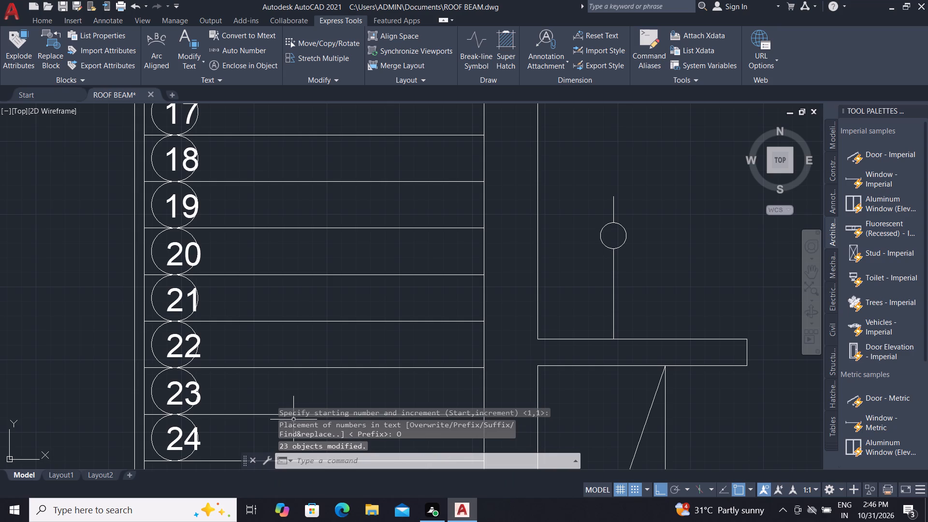
key("Escape")
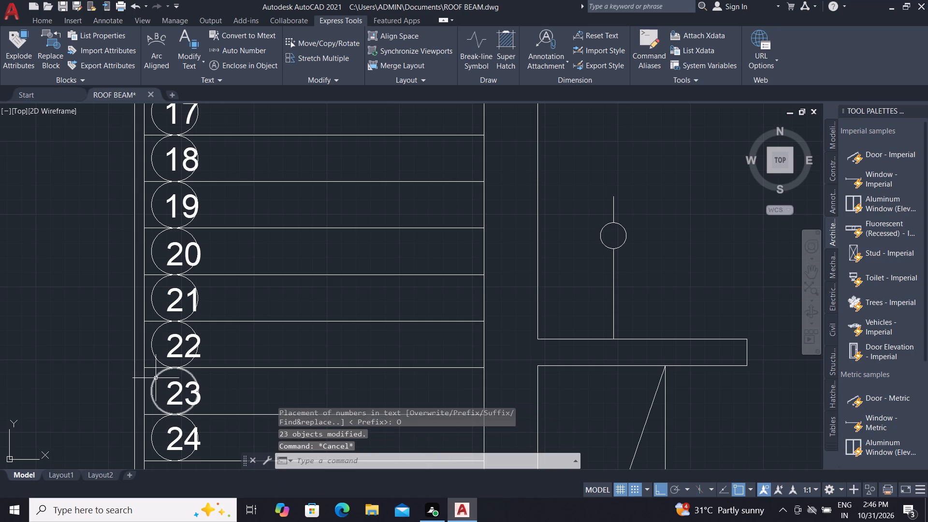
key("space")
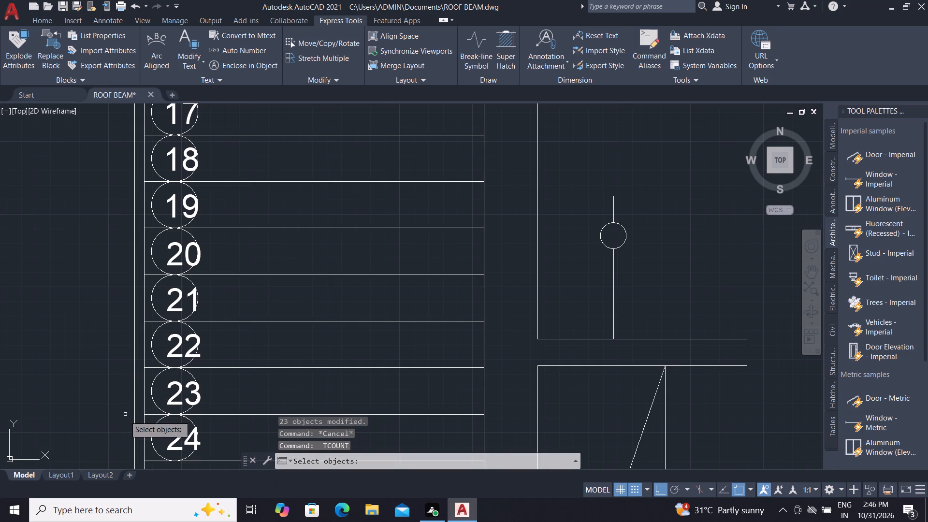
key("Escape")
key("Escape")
Set the text height of the number 24 in the column's last circle to 50 and close the text editor.
triple_click(181, 434)
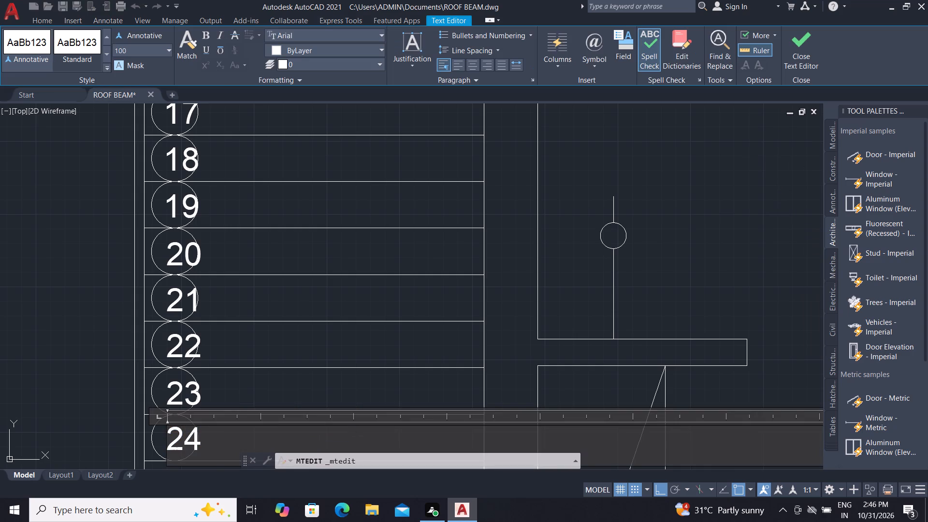
double_click(222, 440)
left_click(151, 51)
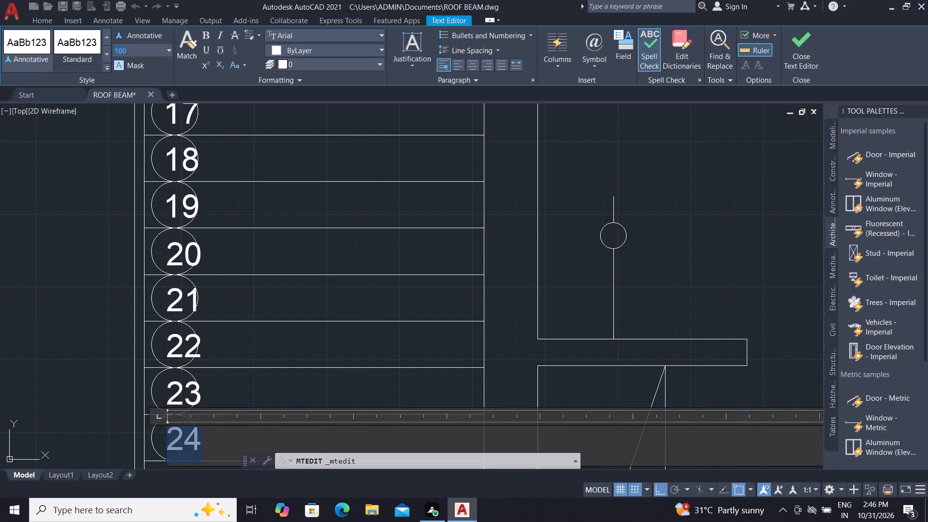
key("BackSpace")
key("1")
key("BackSpace")
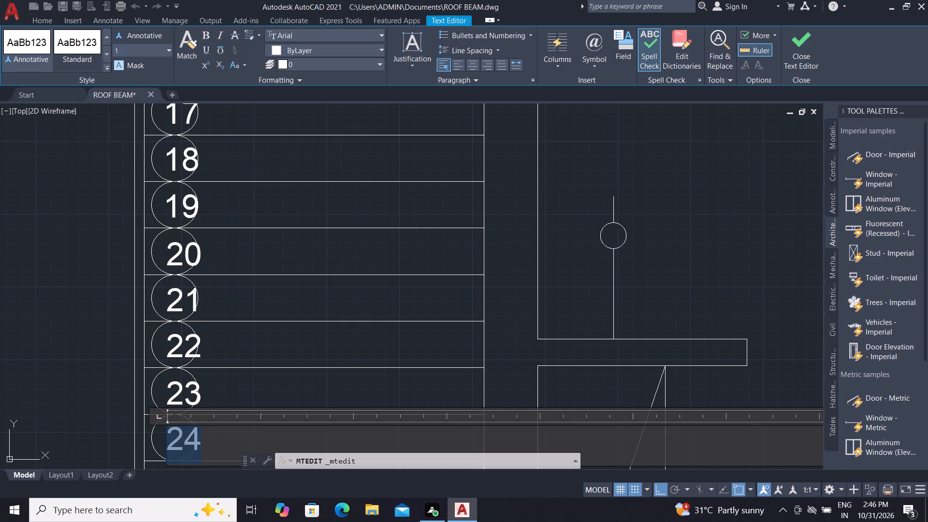
key("BackSpace")
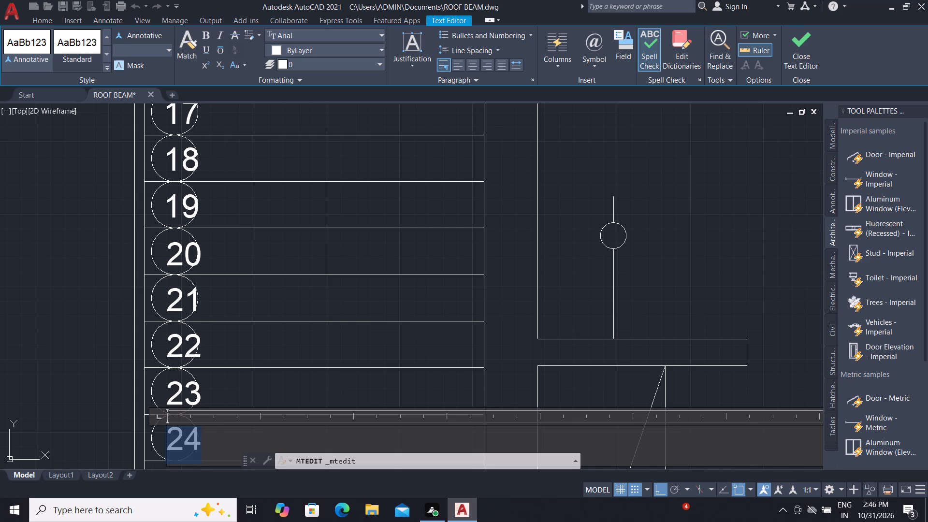
type("50")
key("Return")
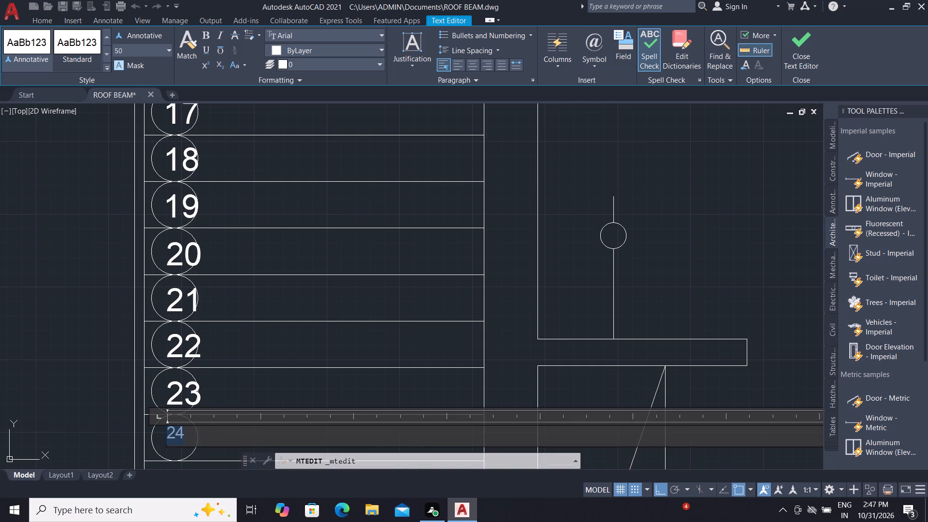
left_click(76, 143)
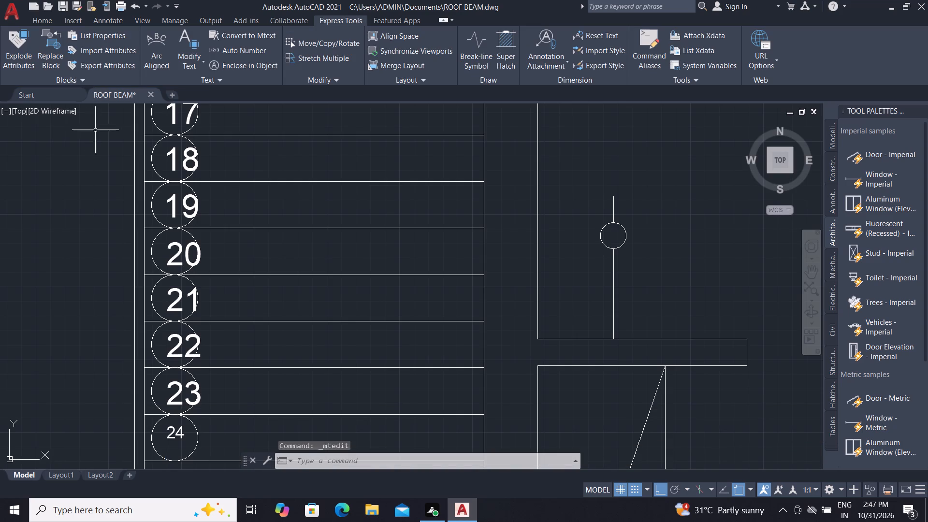
Match the properties of the number 24 onto the numbers 23 up to 18 in the west column's circles.
left_click(52, 17)
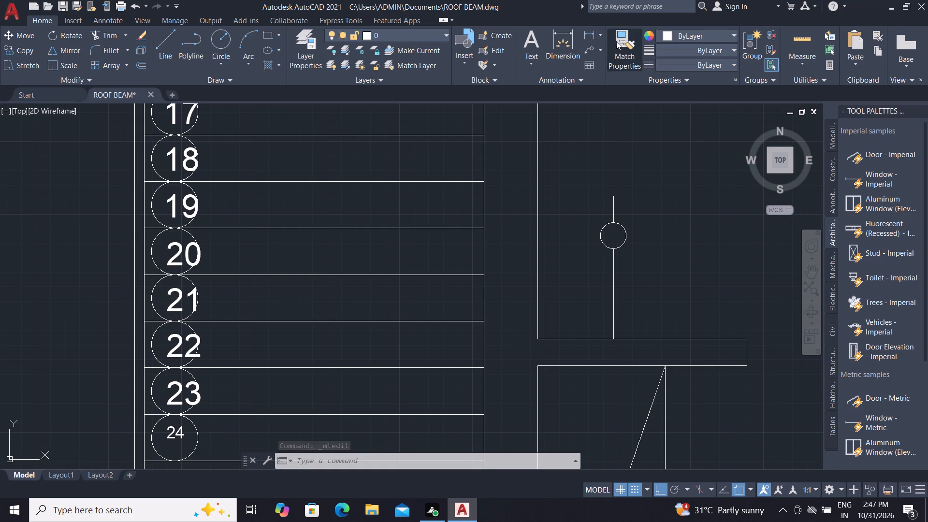
left_click(626, 46)
left_click(179, 431)
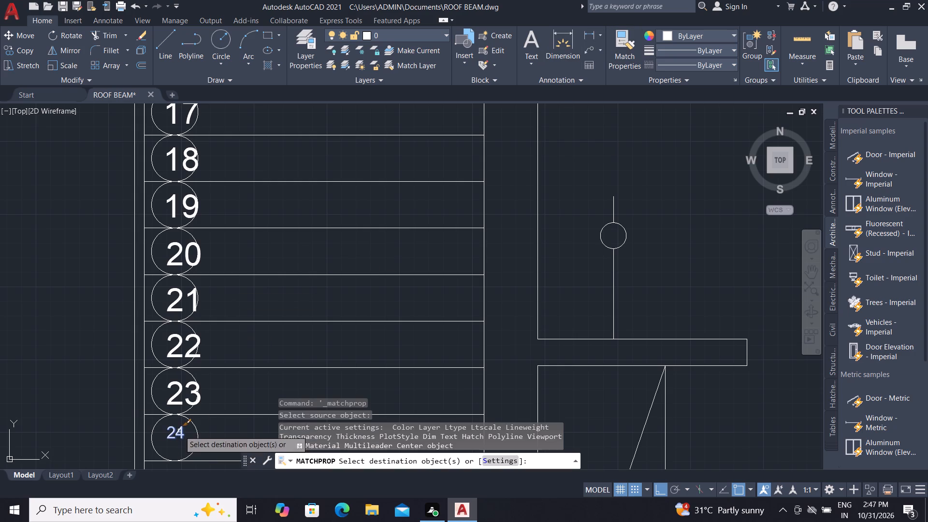
left_click(182, 387)
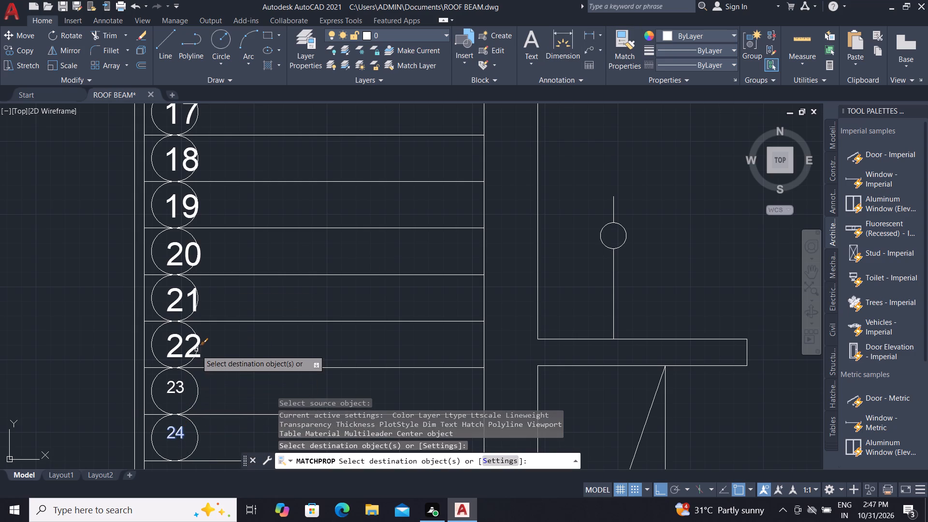
left_click(196, 348)
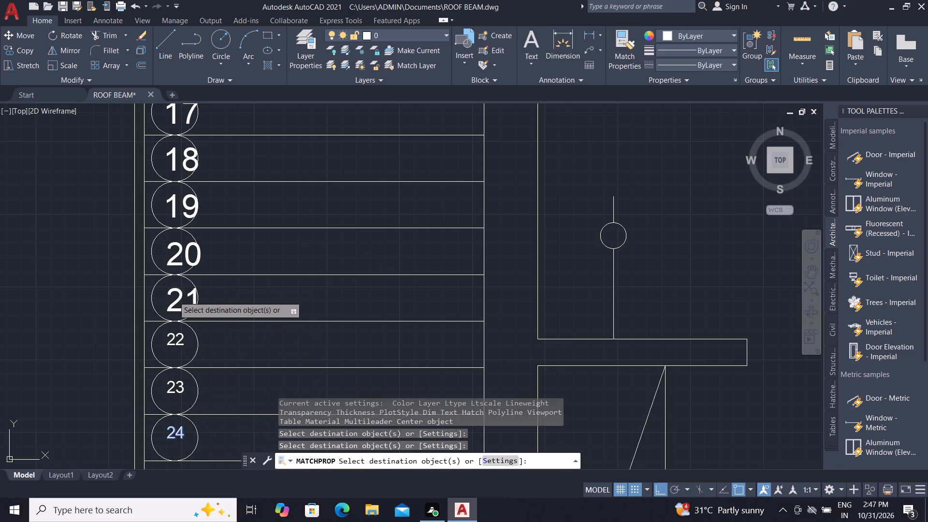
left_click(174, 296)
left_click(163, 290)
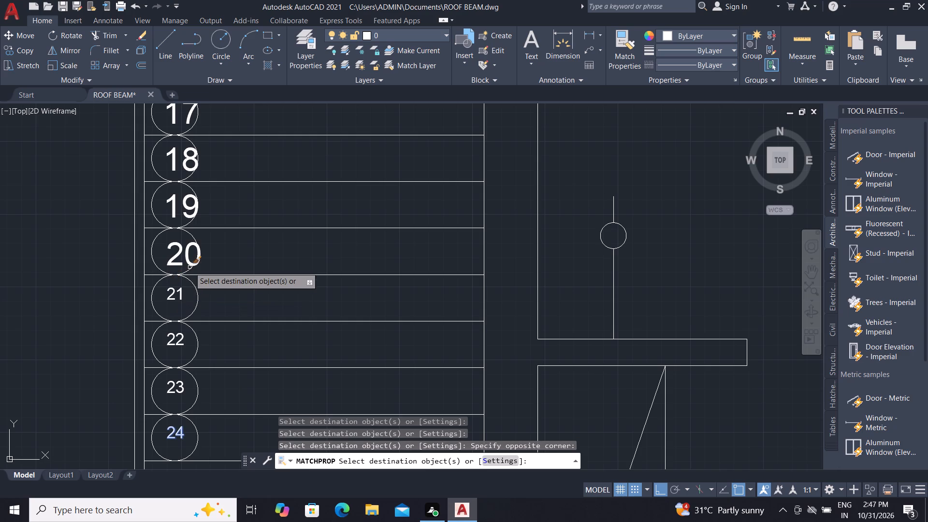
left_click(176, 263)
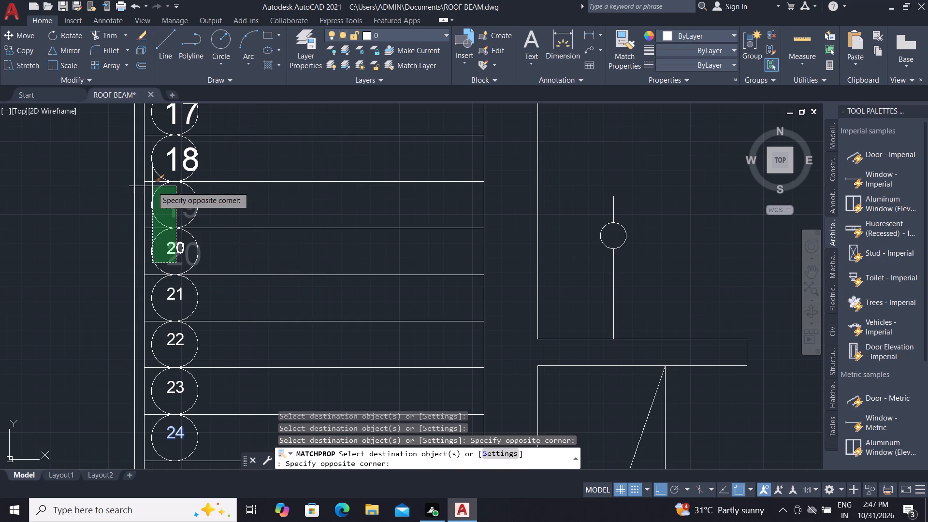
left_click(171, 205)
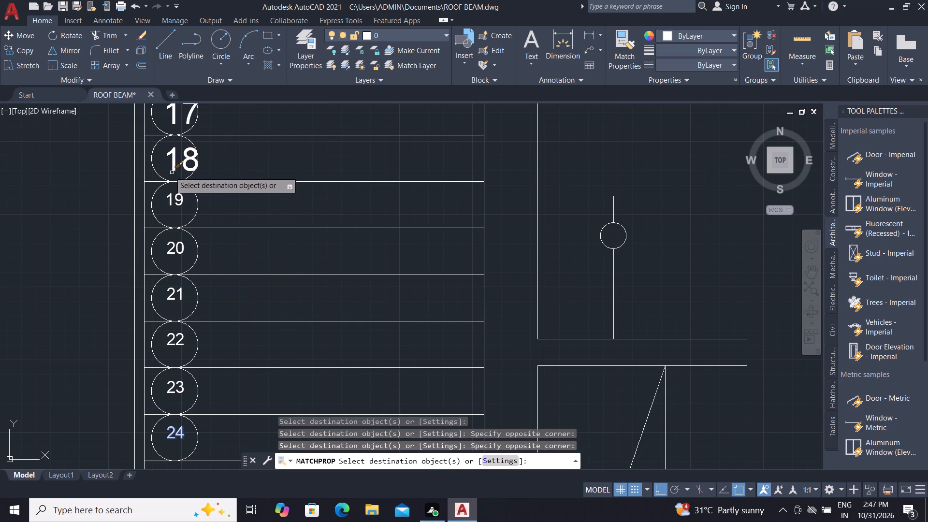
left_click(173, 163)
Apply the matched text properties to the numbers 17, 16 and 15 in the west column.
scroll(167, 332, "down", 1)
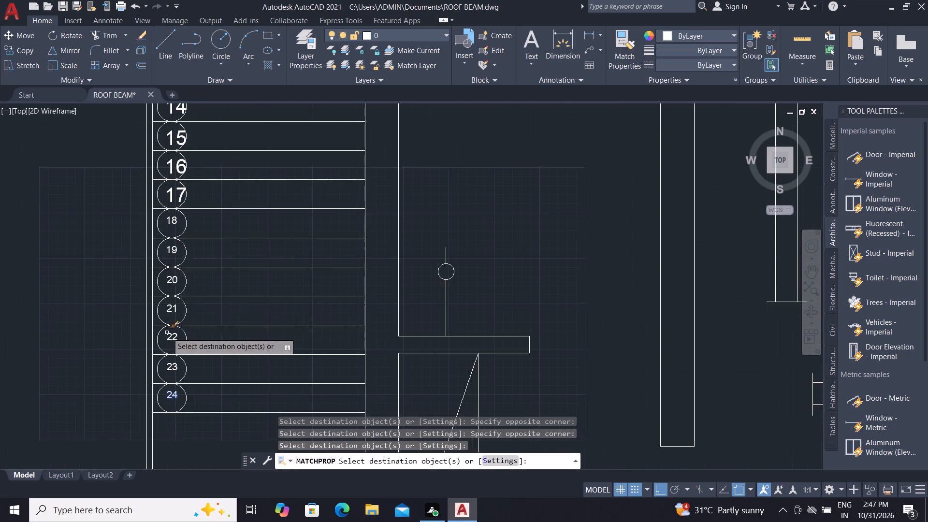
scroll(183, 308, "down", 1)
scroll(171, 217, "up", 3)
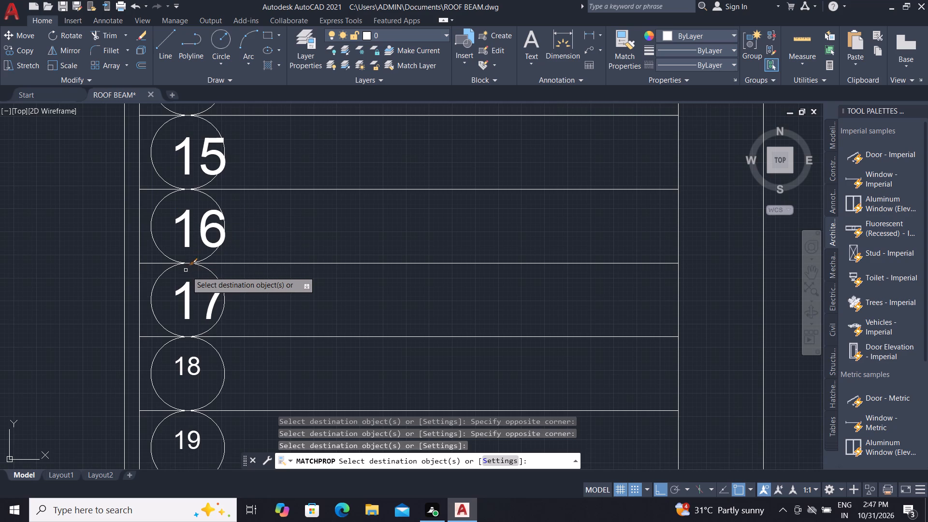
left_click(186, 280)
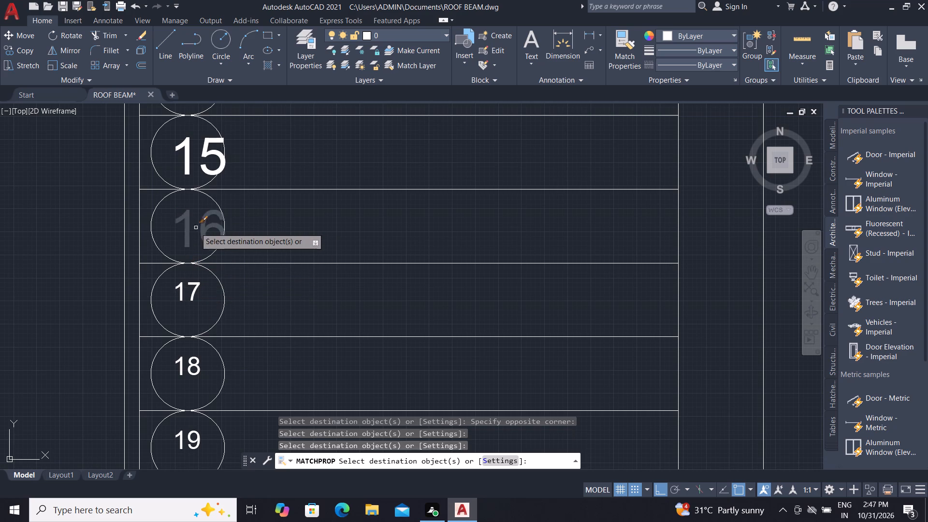
left_click(186, 226)
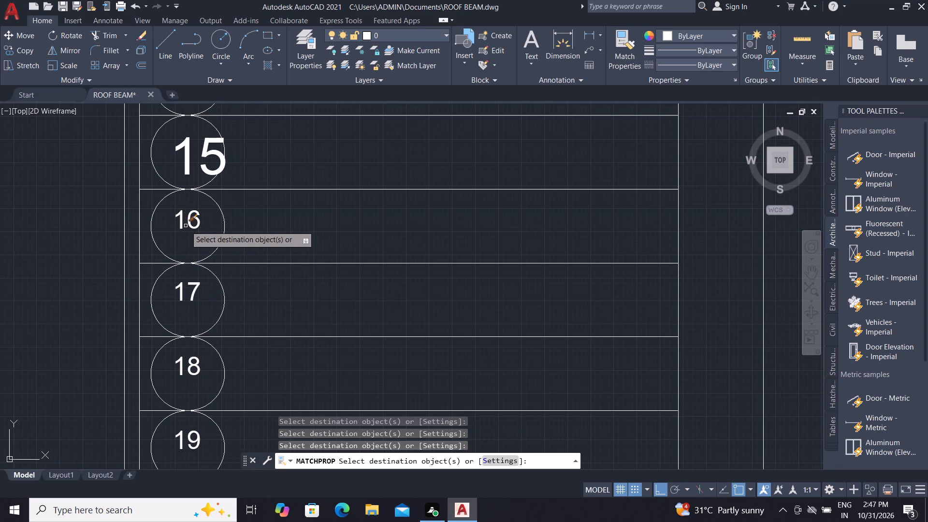
left_click(191, 167)
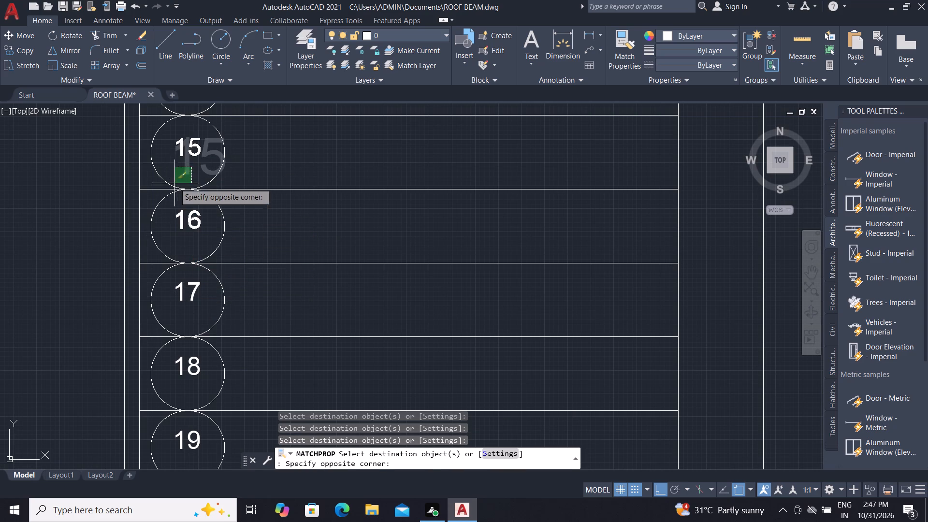
left_click(181, 172)
Apply the matched text properties to the numbers 14 up to 8 in the west column.
scroll(187, 285, "down", 3)
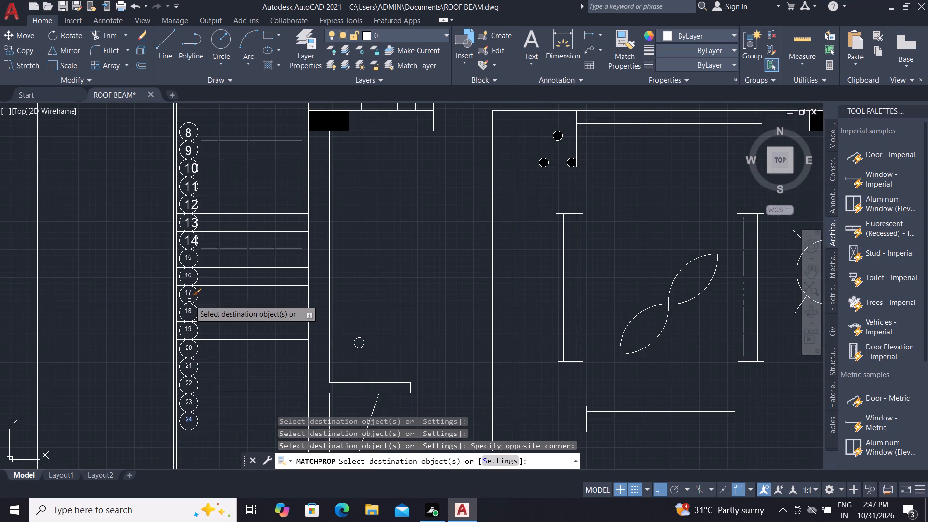
scroll(182, 184, "up", 2)
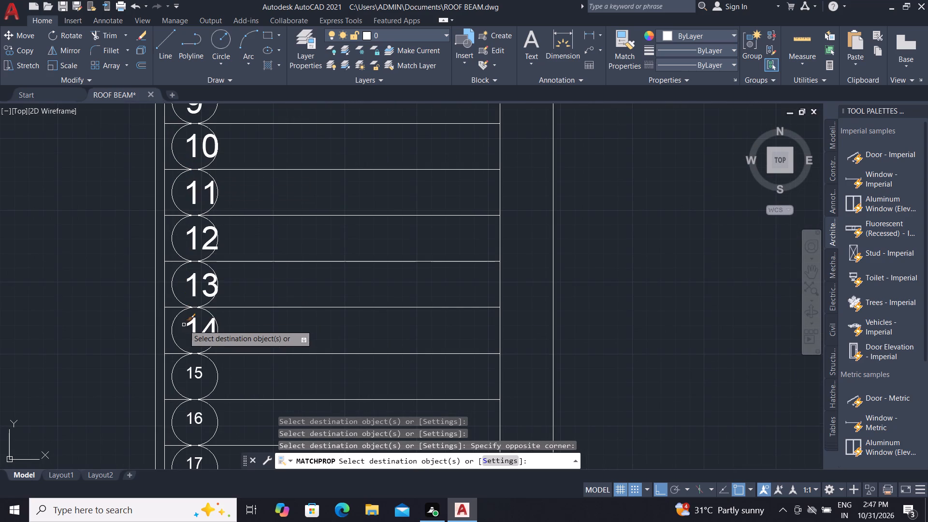
left_click(191, 342)
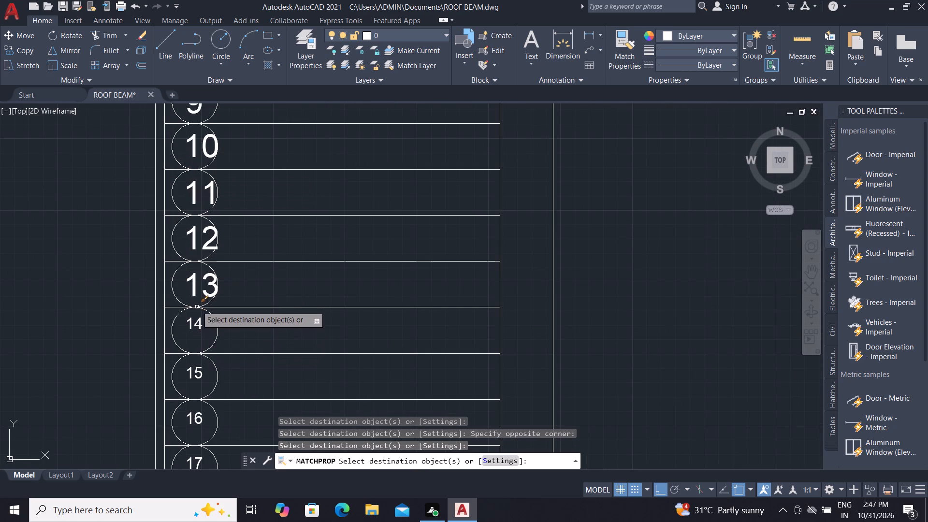
left_click(195, 292)
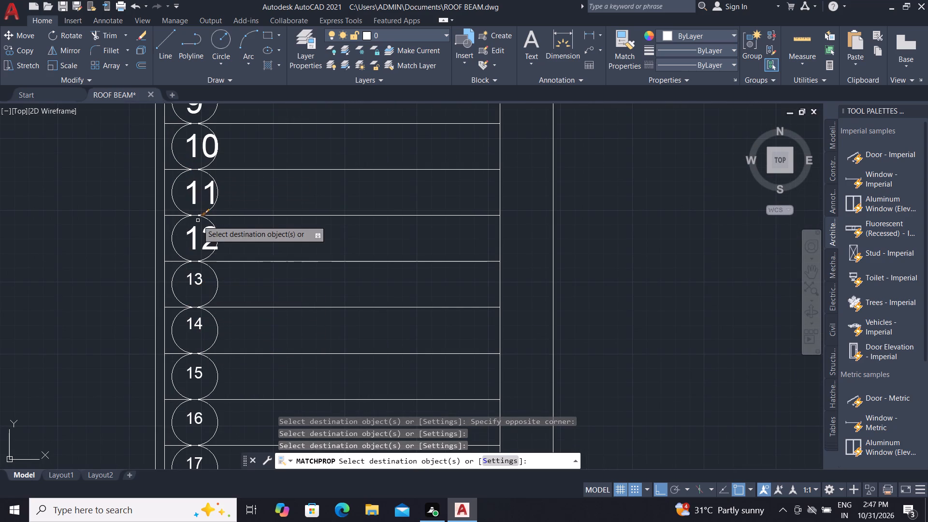
left_click(192, 227)
left_click(191, 200)
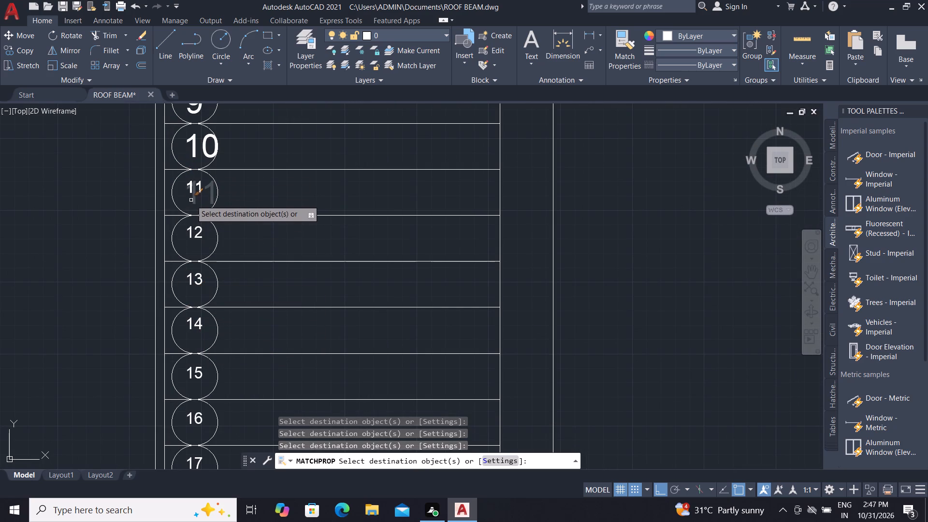
scroll(183, 277, "down", 1)
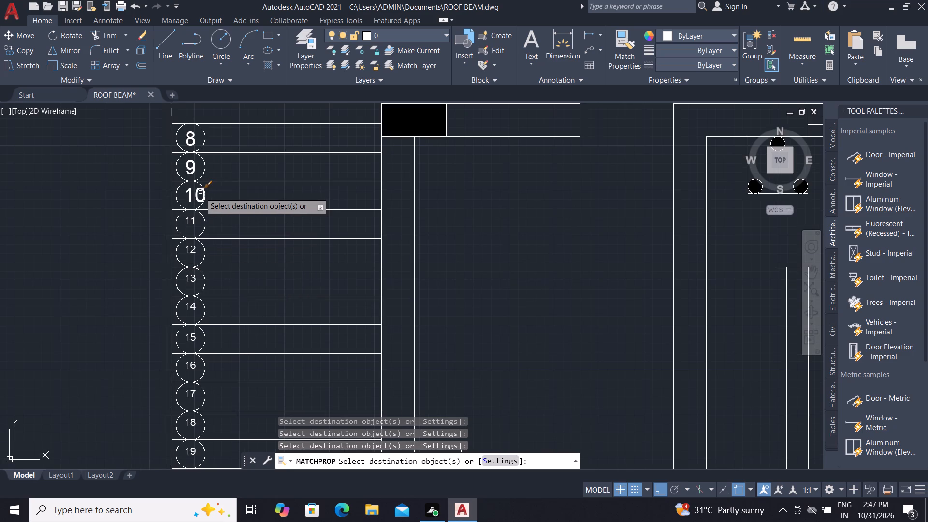
left_click(197, 193)
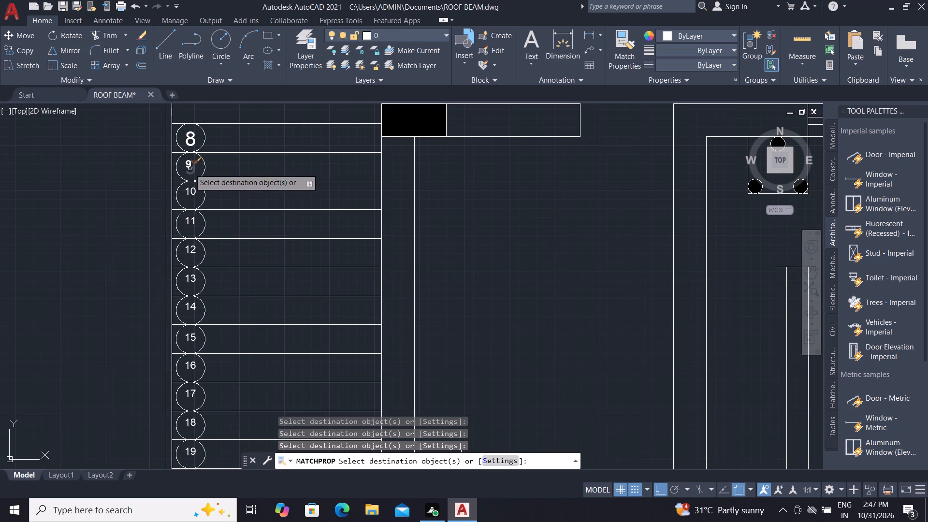
left_click(190, 168)
left_click(196, 140)
Apply the matched text properties to the numbers 7 through 1 in the north row of circles and end Match Properties.
scroll(198, 217, "down", 2)
middle_click_drag(291, 136, 290, 214)
scroll(285, 179, "up", 3)
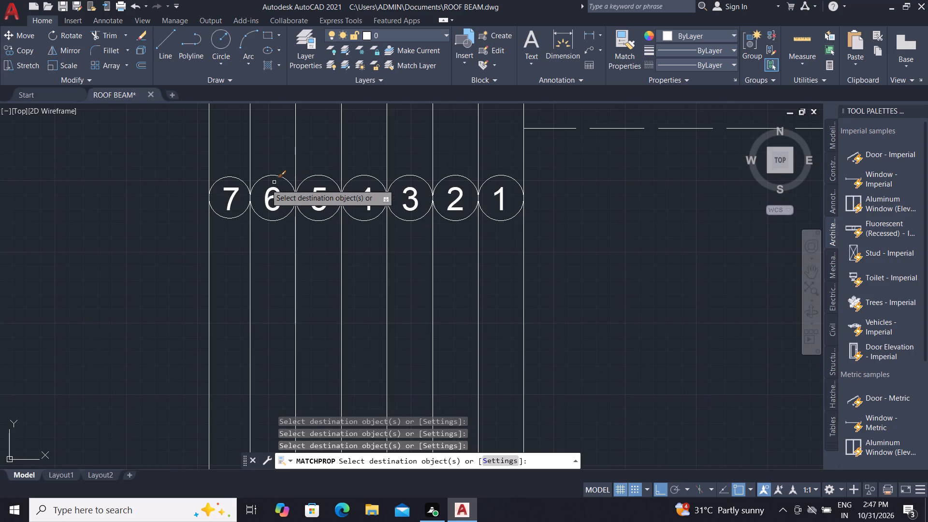
left_click(235, 193)
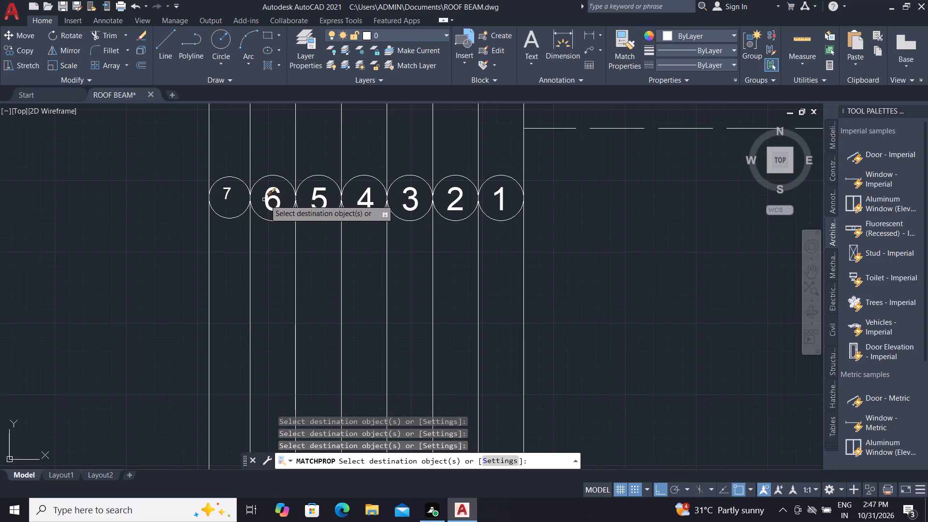
left_click(268, 199)
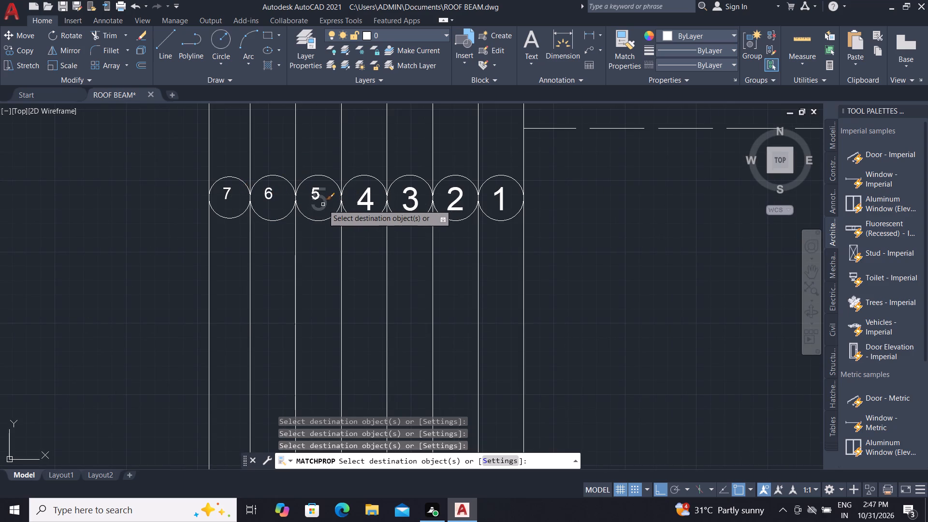
left_click(323, 204)
left_click(369, 200)
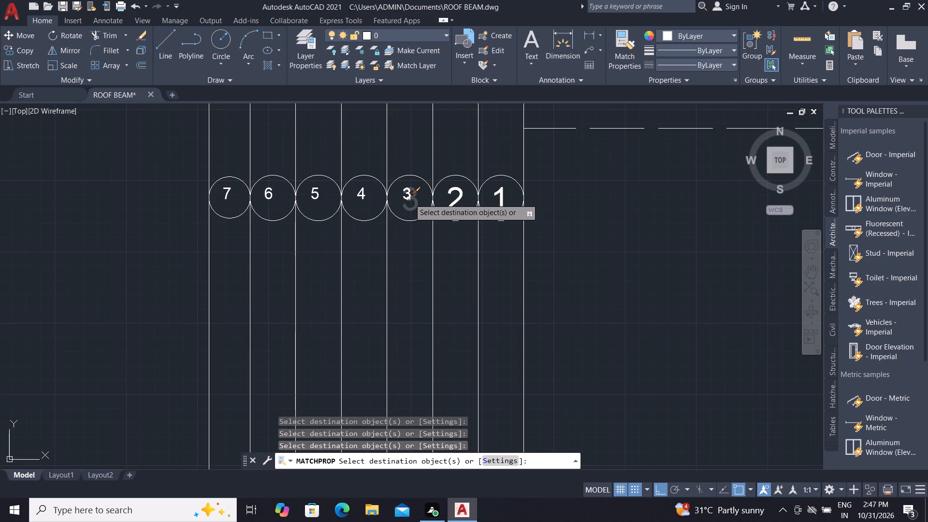
left_click(414, 199)
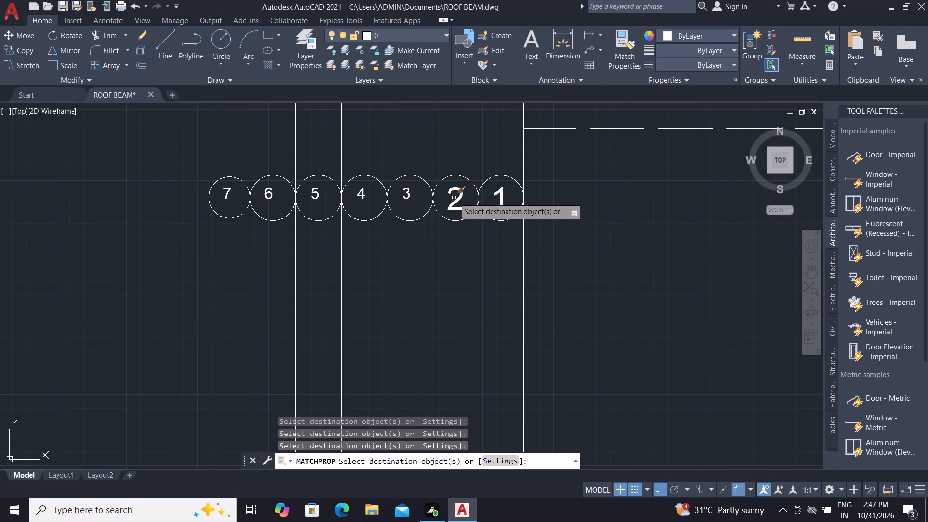
left_click(458, 198)
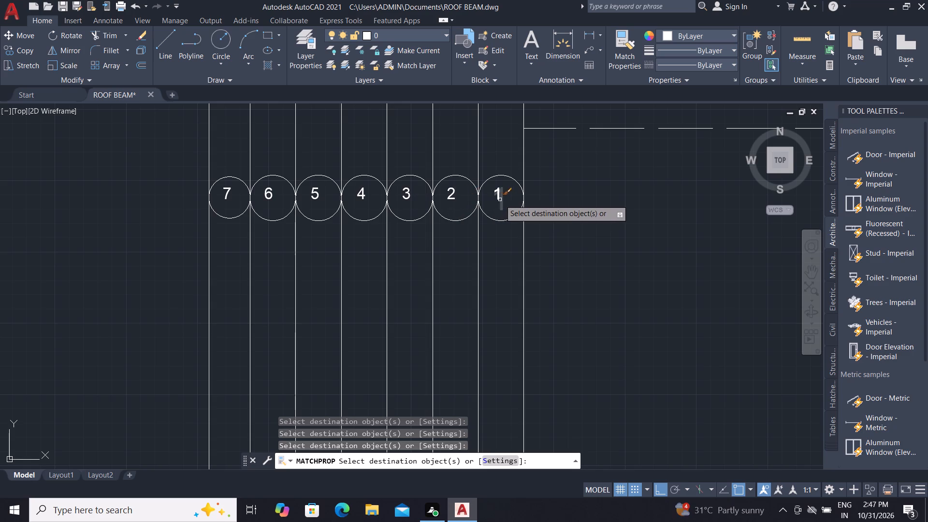
left_click(500, 199)
key("Escape")
key("Escape")
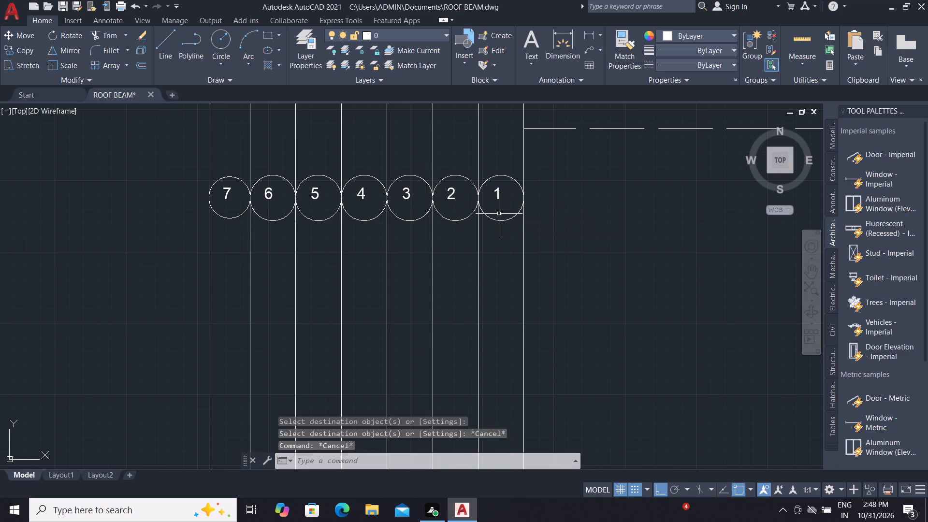
key("Escape")
key("Escape")
key("Escape")
key("Escape")
key("Escape")
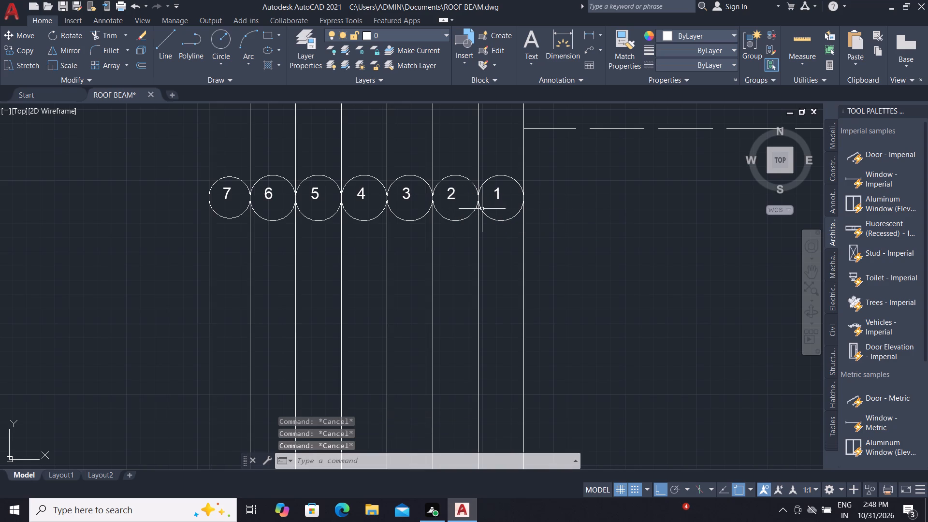
Offset the outer face line of the north wall, beside the numbered strips, 600 outward to the north.
scroll(192, 78, "down", 2)
scroll(295, 232, "down", 4)
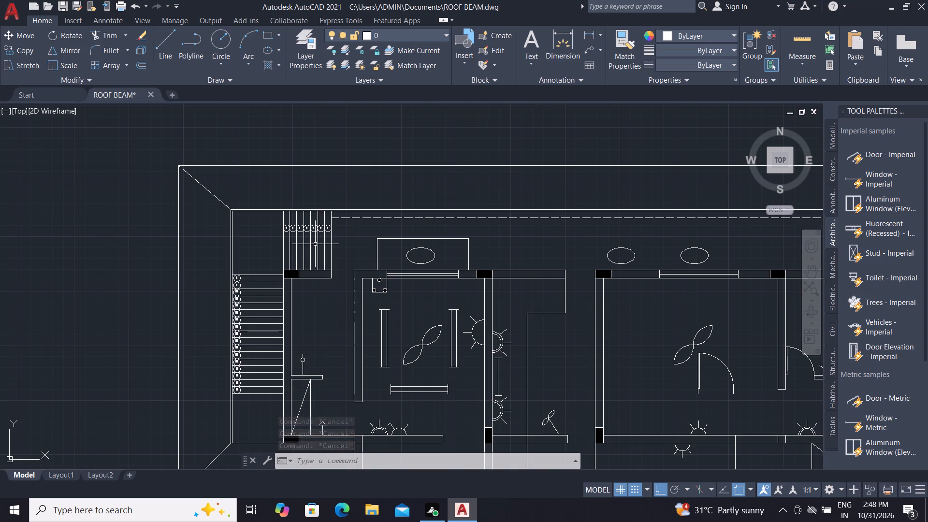
middle_click_drag(306, 247, 217, 382)
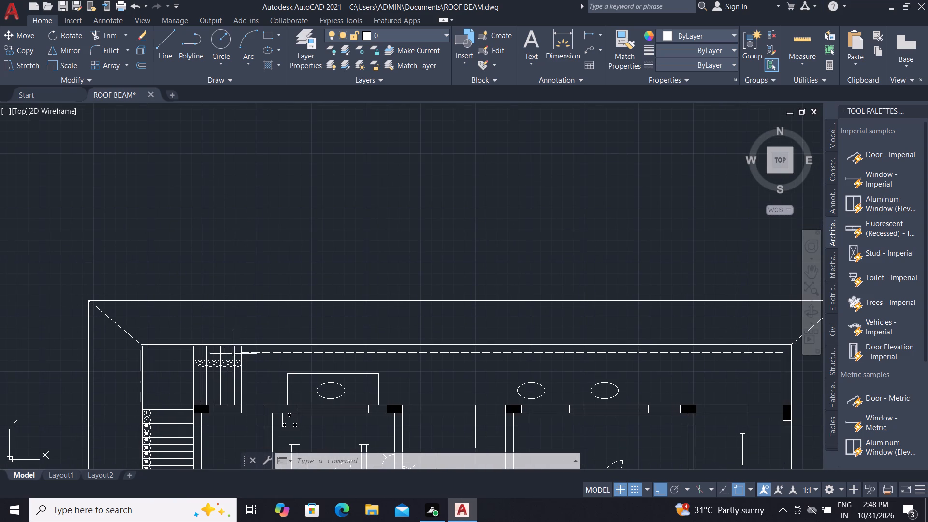
scroll(21, 521, "up", 1)
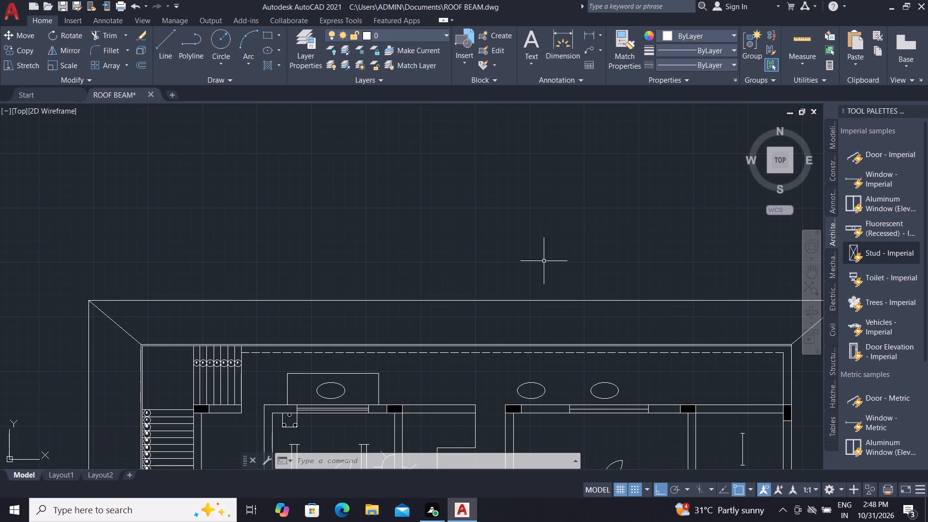
middle_click_drag(519, 421, 461, 311)
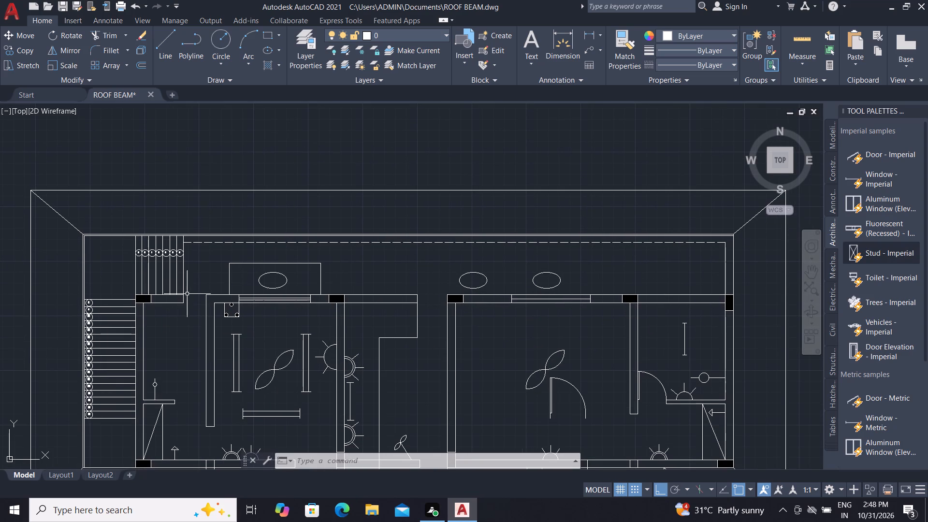
scroll(190, 295, "up", 1)
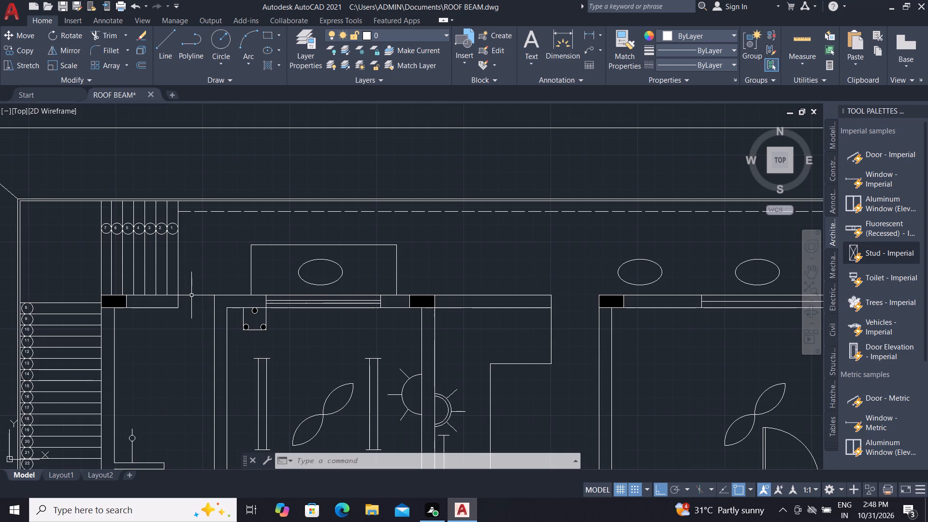
key("Escape")
key("Escape")
key("Escape")
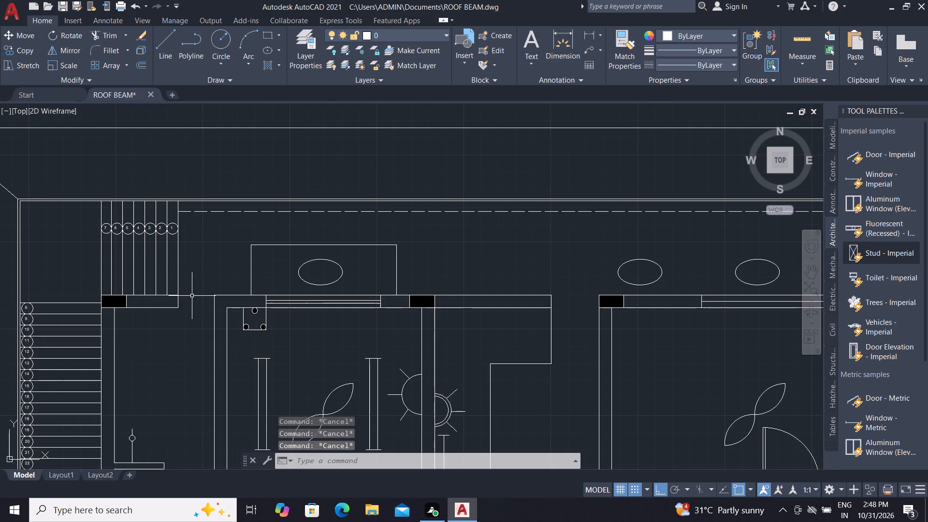
type("O")
key("space")
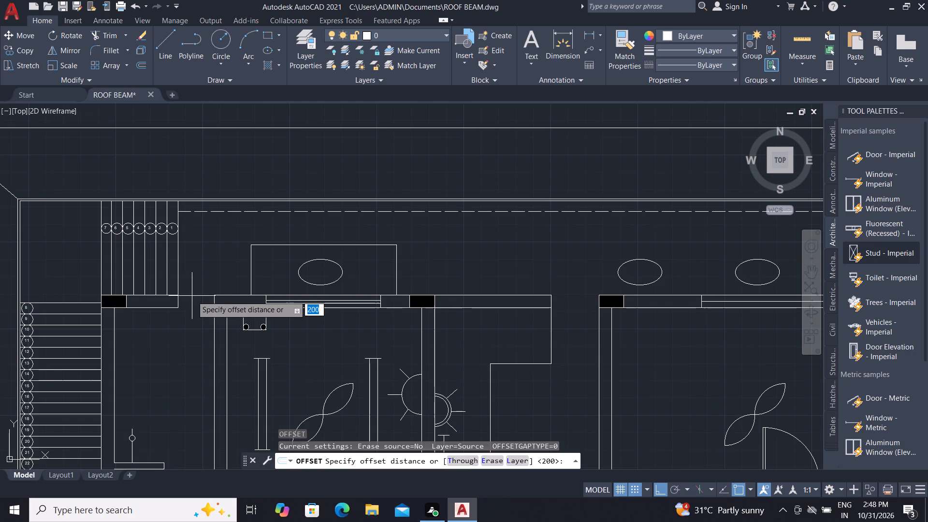
key("6")
type("00")
key("space")
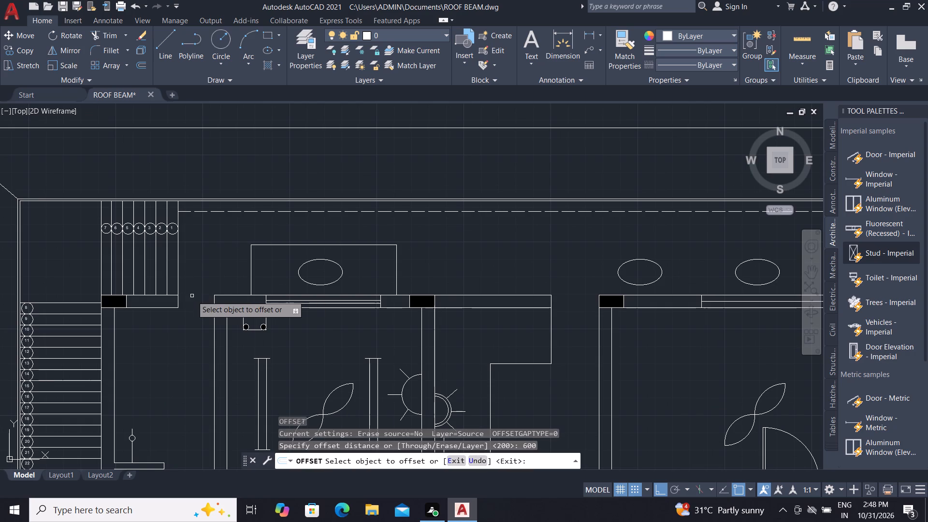
left_click(228, 294)
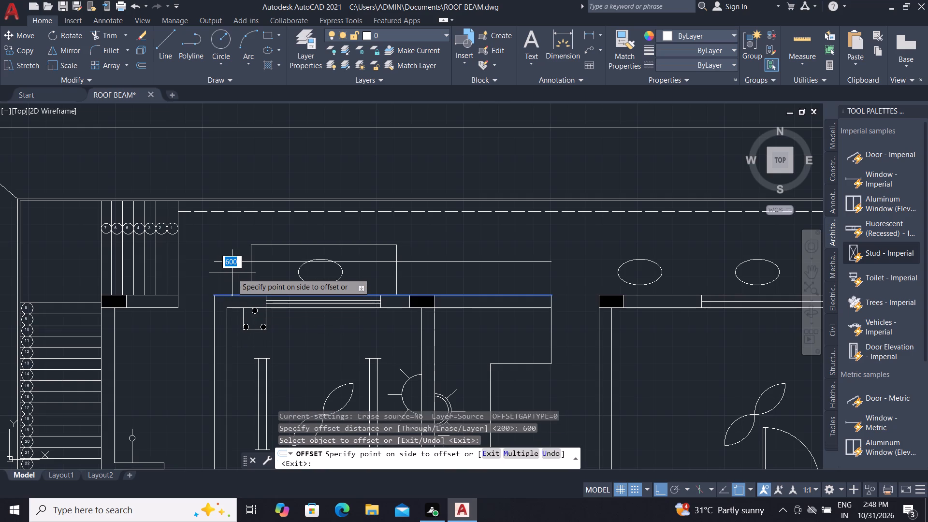
left_click(232, 273)
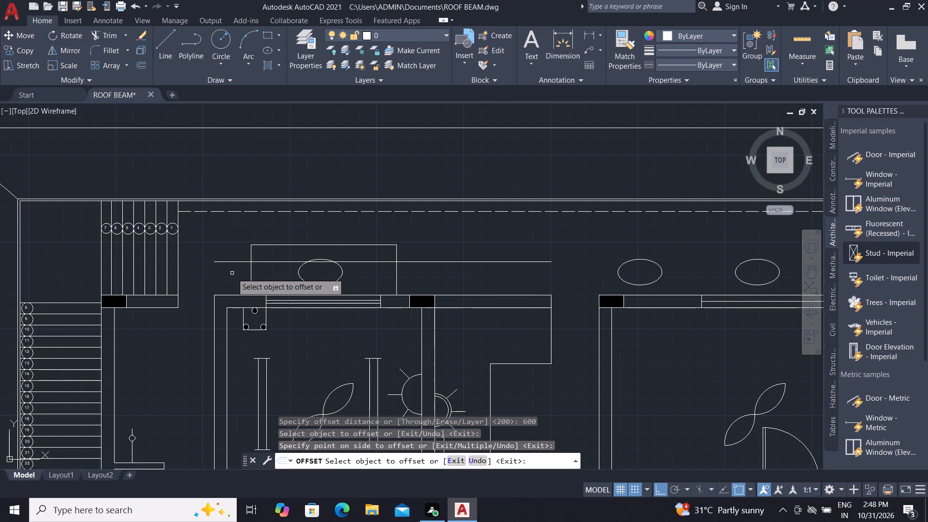
key("Escape")
Trim away the window projection's top edge and both side stubs beyond the 600 offset line.
type("TR")
key("space")
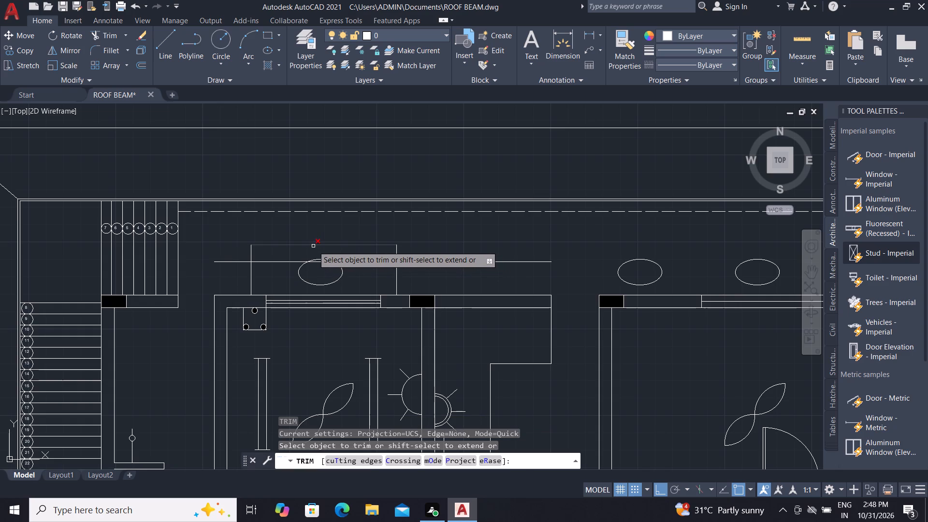
left_click(313, 246)
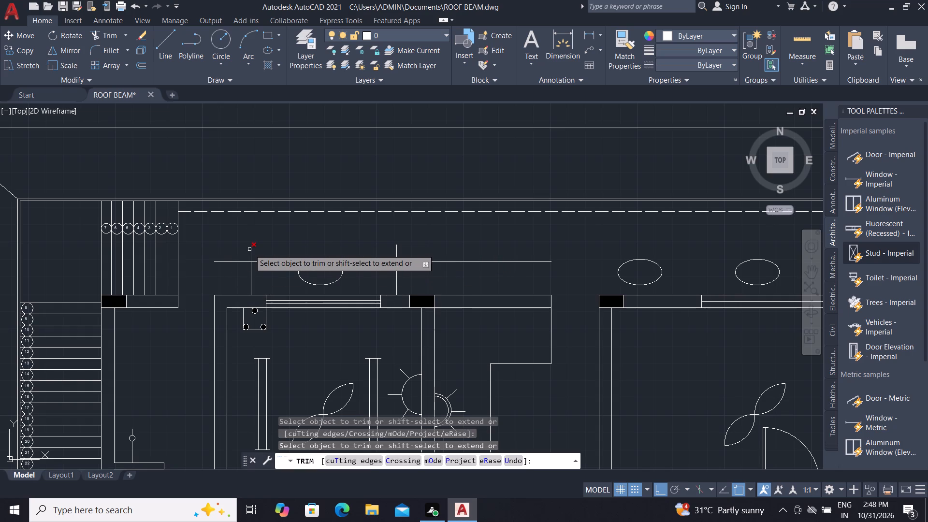
left_click(249, 249)
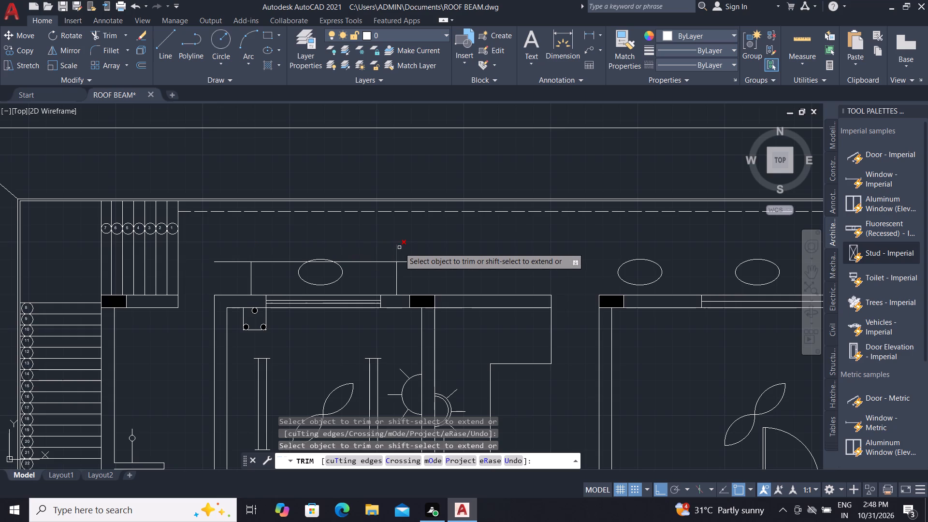
left_click(396, 247)
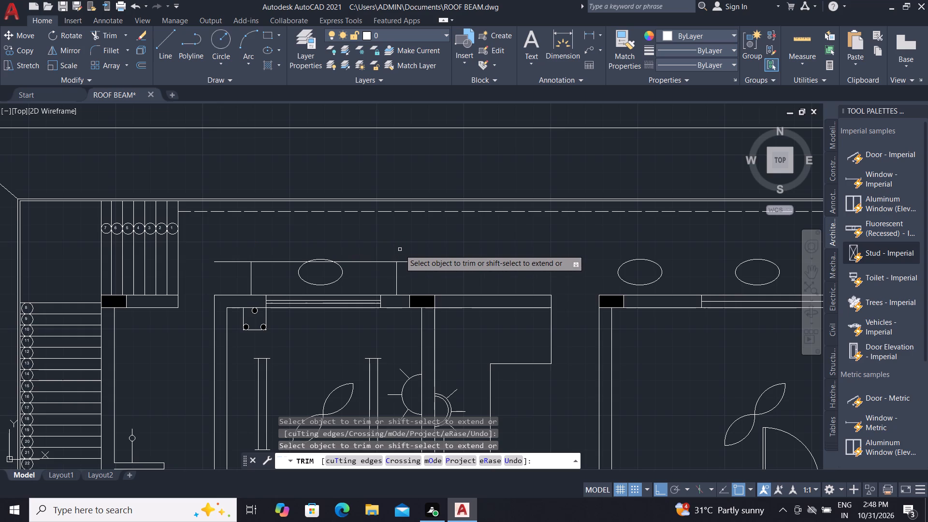
key("Escape")
Offset the same north wall outer face line 1000 outward to the north.
type("O")
key("space")
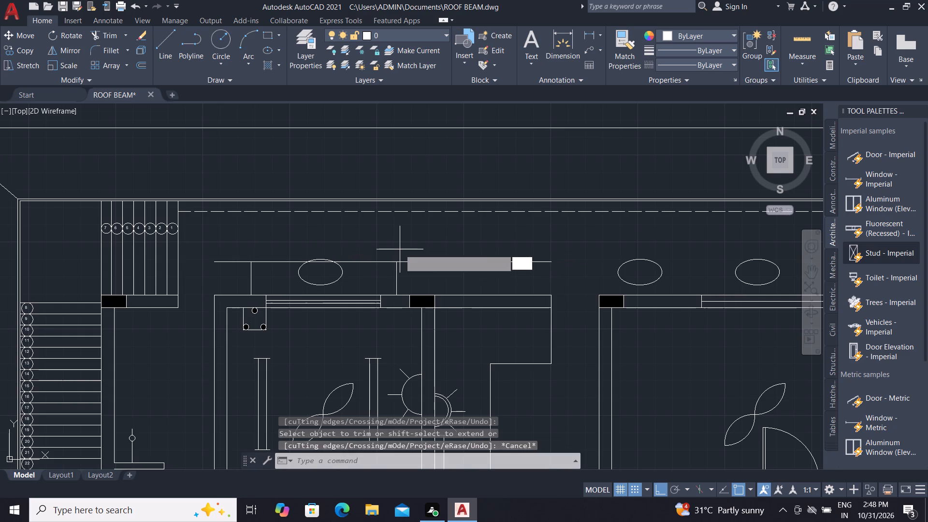
key("1")
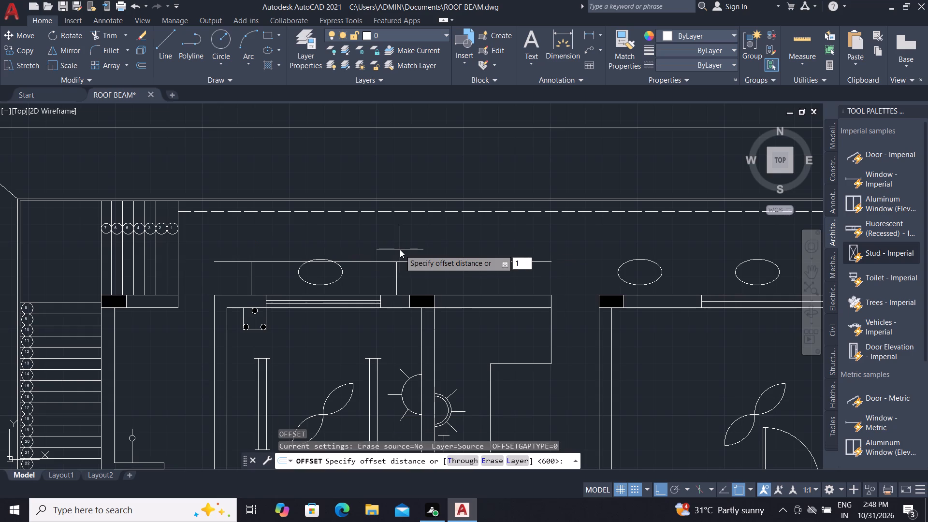
type("00")
type("0")
key("space")
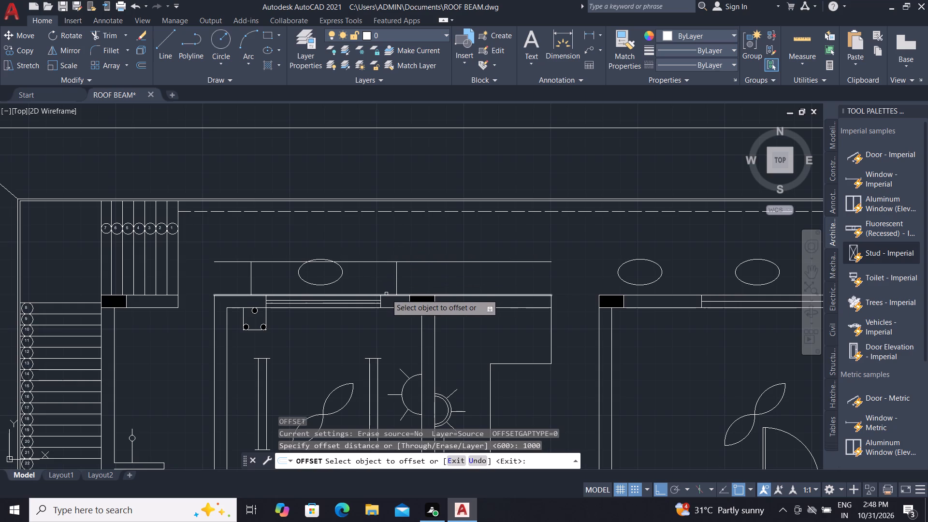
left_click(387, 296)
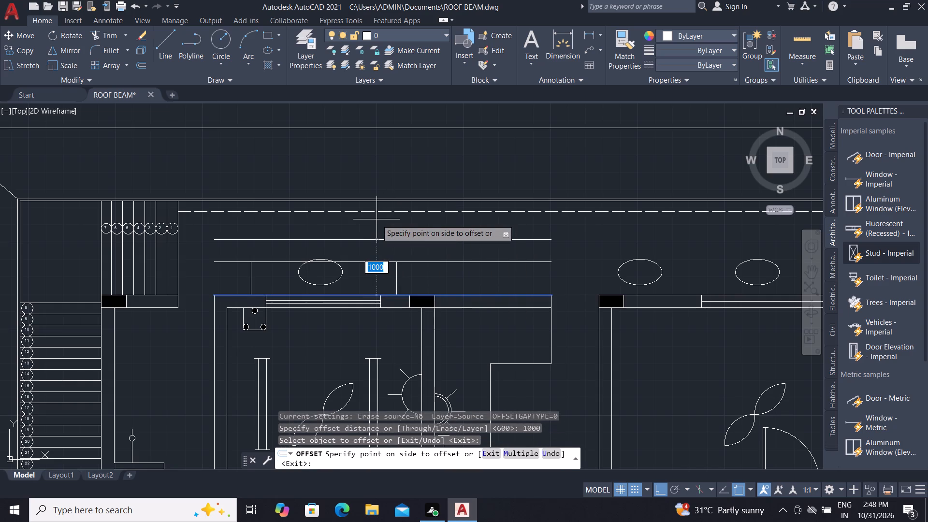
left_click(377, 219)
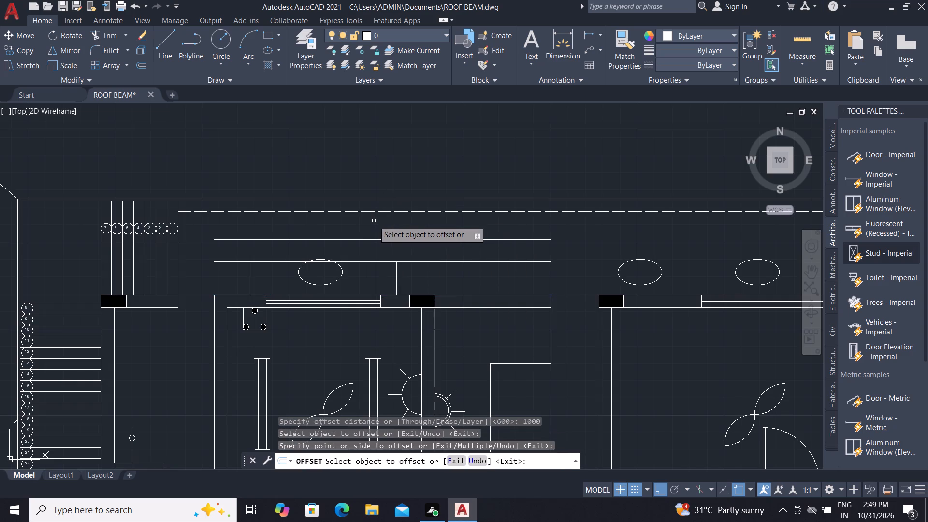
key("Escape")
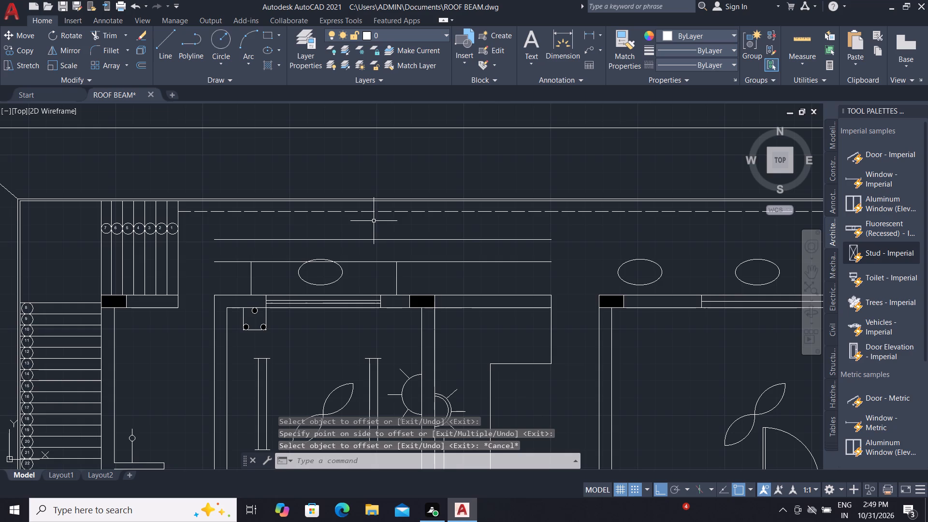
key("Escape")
Trim away the dashed line and the double lines north of the rooms, east of the numbered strips.
type("TR")
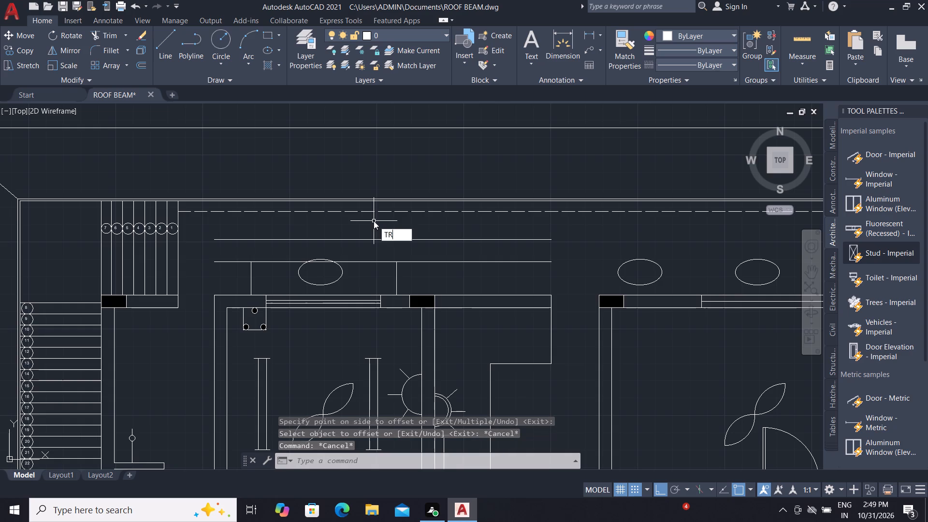
key("Escape")
type("TR")
key("space")
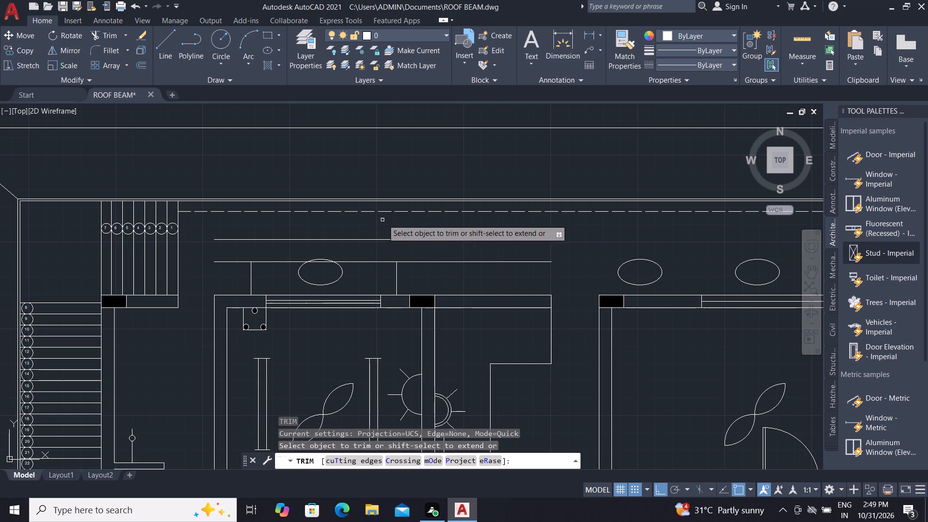
left_click(399, 191)
left_click(394, 214)
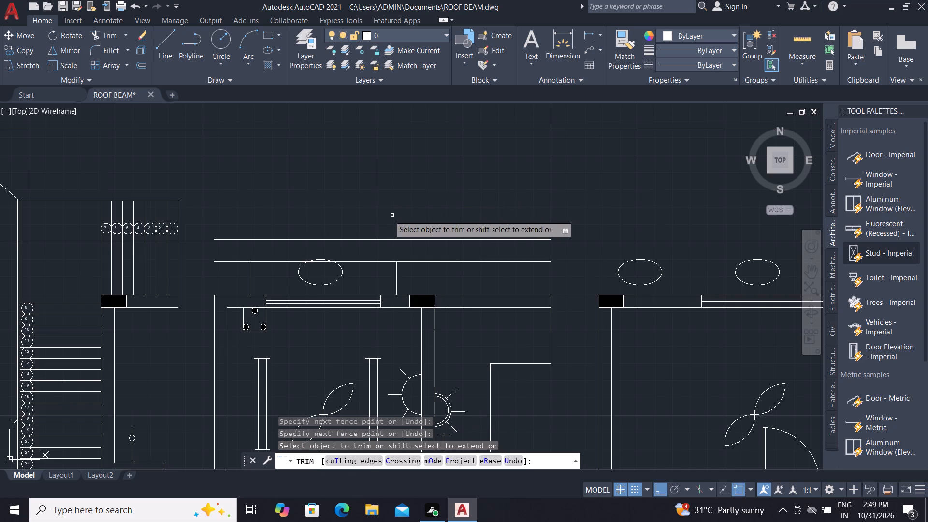
Trim off the portions of the north strip lines above the circles numbered 7 to 1.
left_click(87, 215)
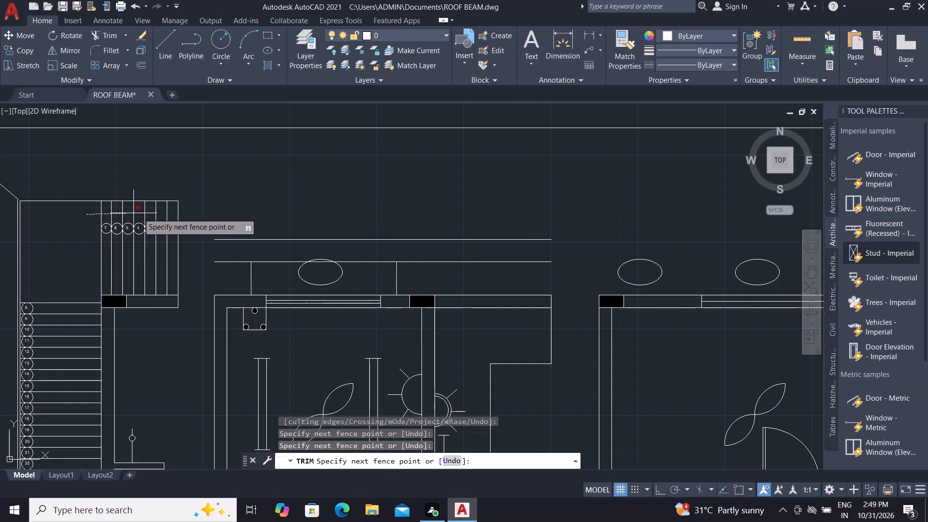
left_click(199, 211)
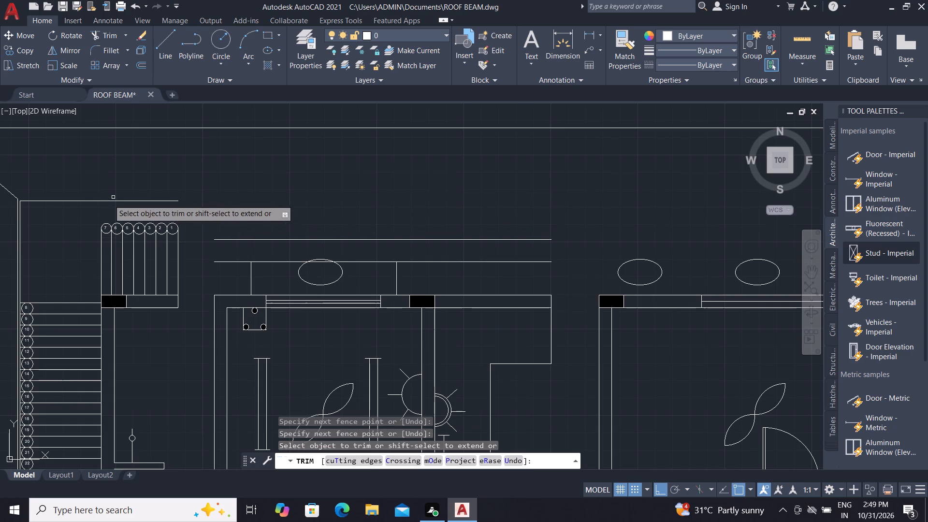
key("Escape")
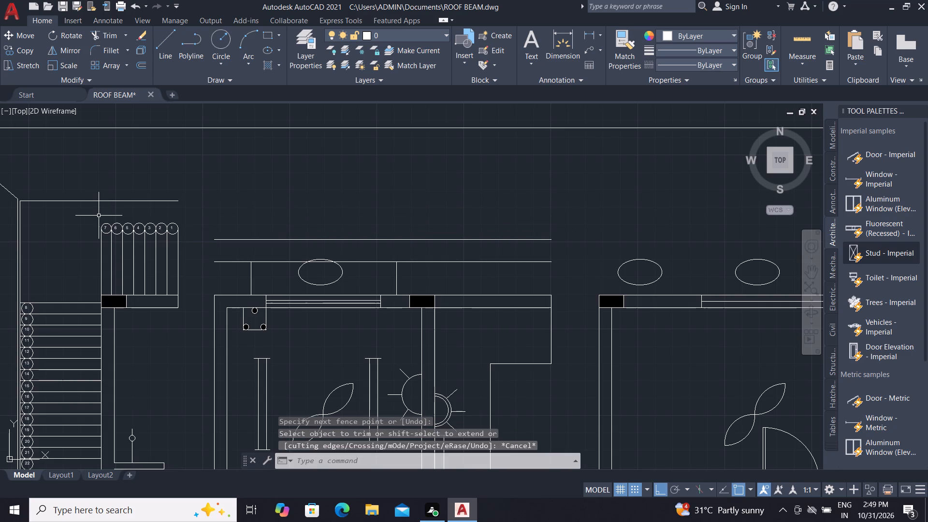
Move the circles numbered 7 to 1 with their numbers straight down the strips to just above the wall.
scroll(99, 216, "up", 1)
left_click(101, 215)
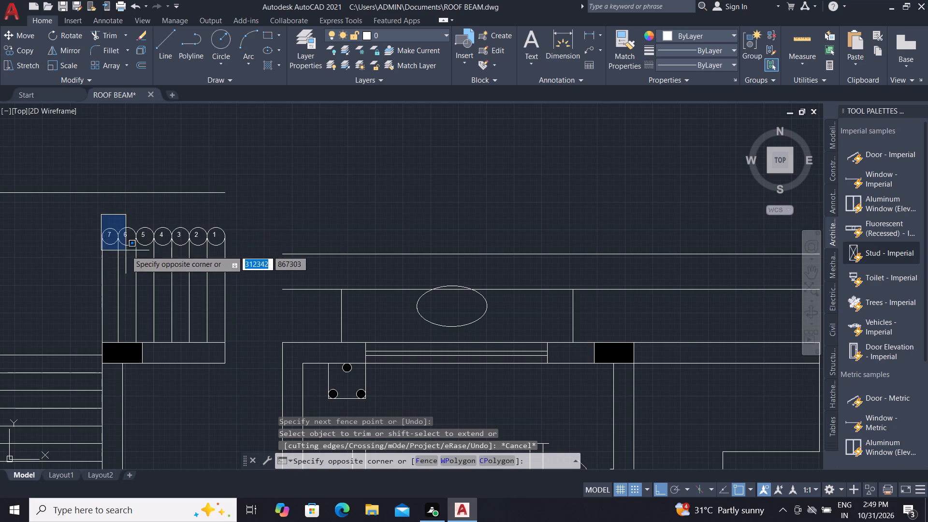
left_click(244, 253)
key("n")
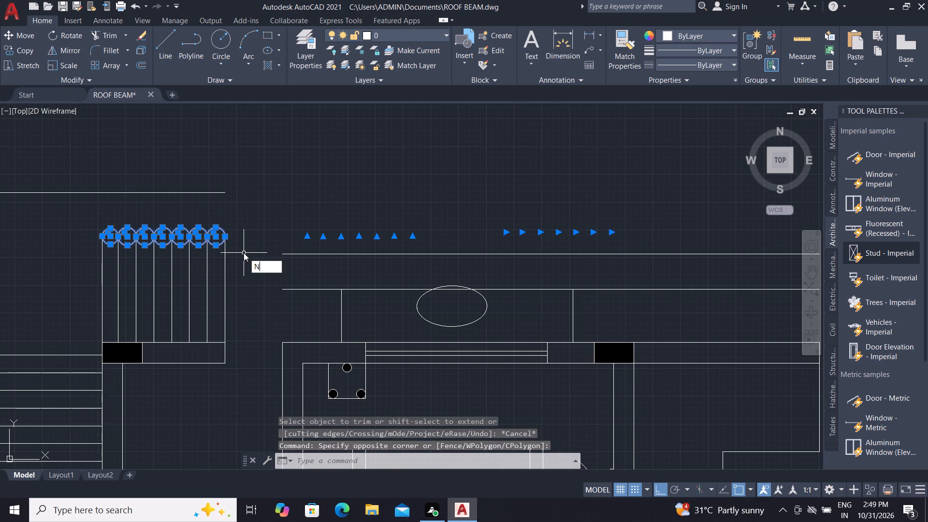
key("Delete")
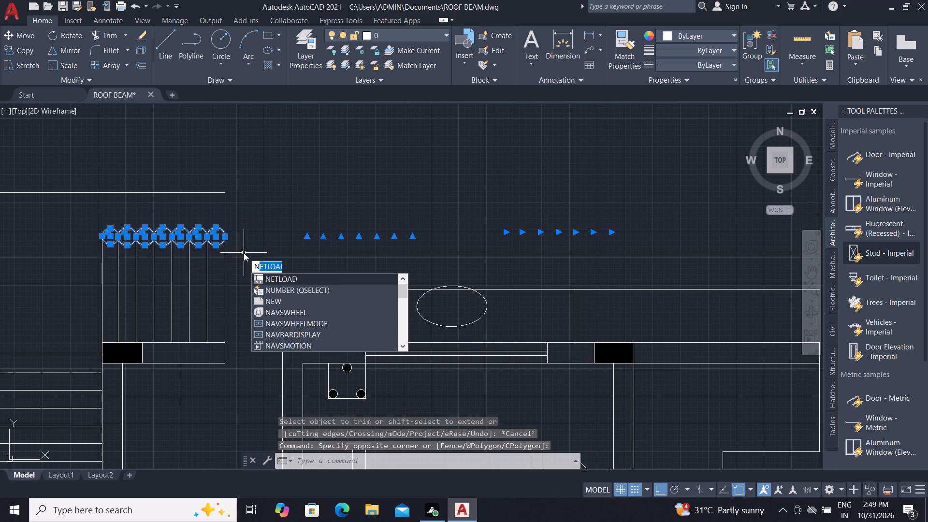
key("Delete")
key("BackSpace")
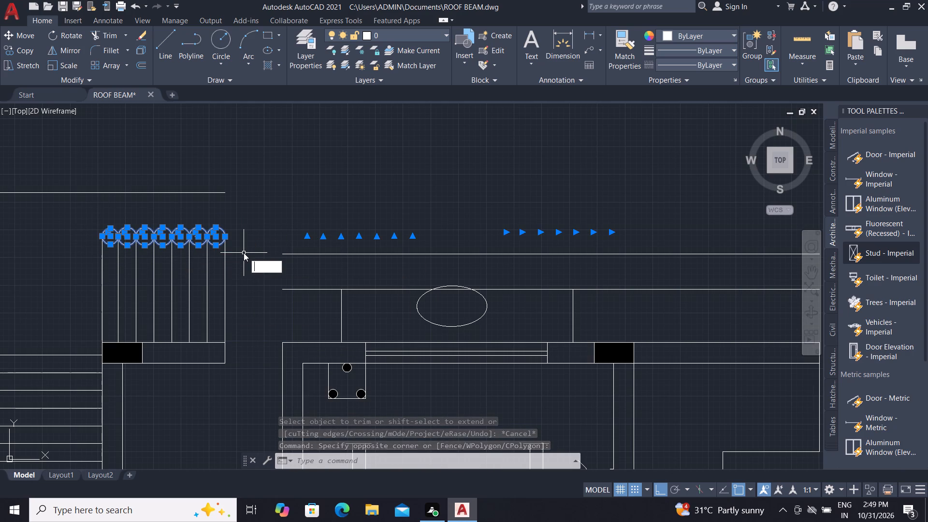
key("m")
key("space")
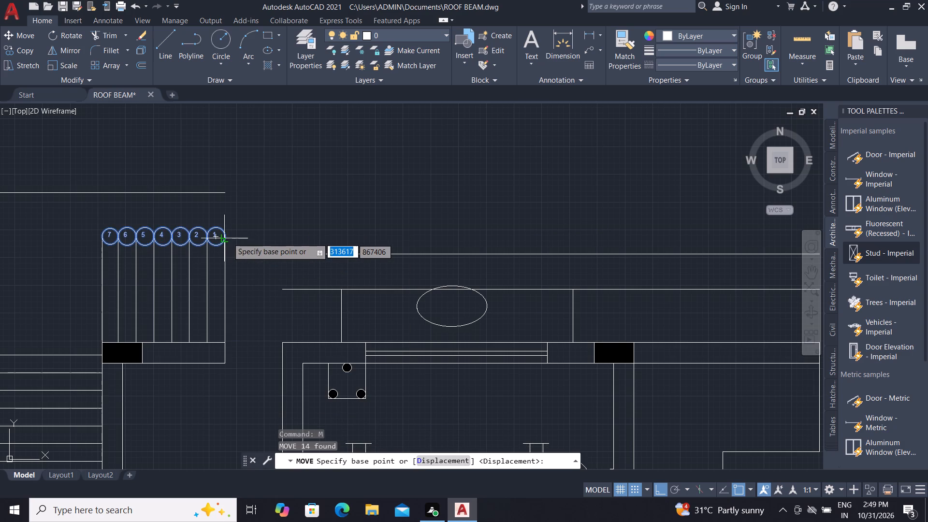
left_click(227, 237)
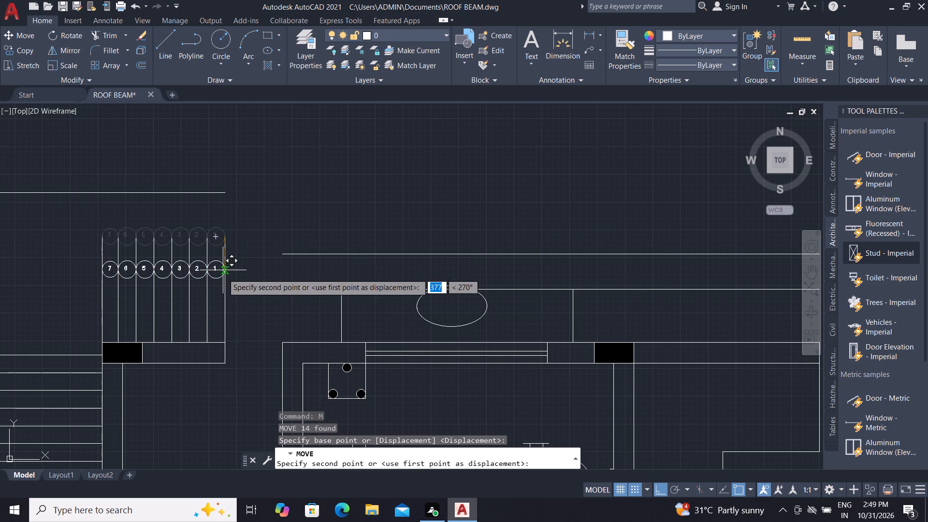
left_click(224, 305)
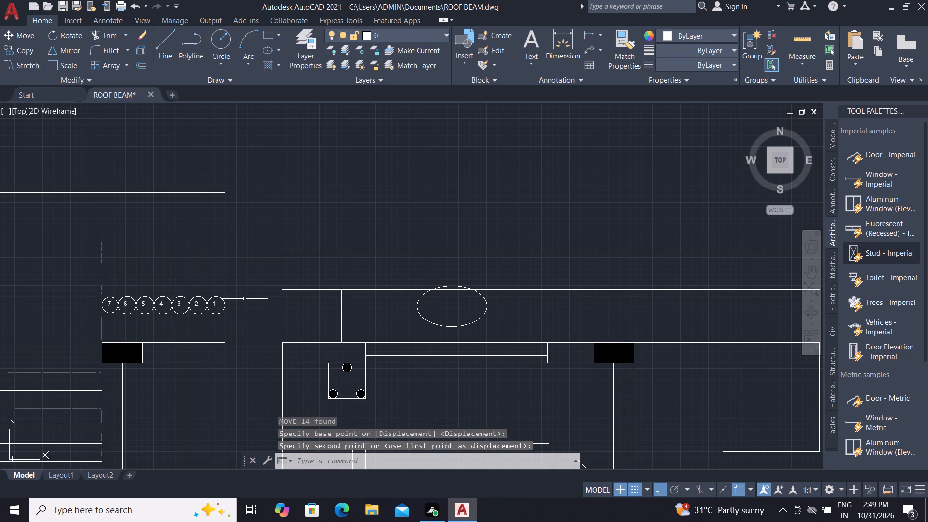
Extend the 600 offset line north of the rooms west to the strip line between circles 2 and 1.
type("EX")
key("space")
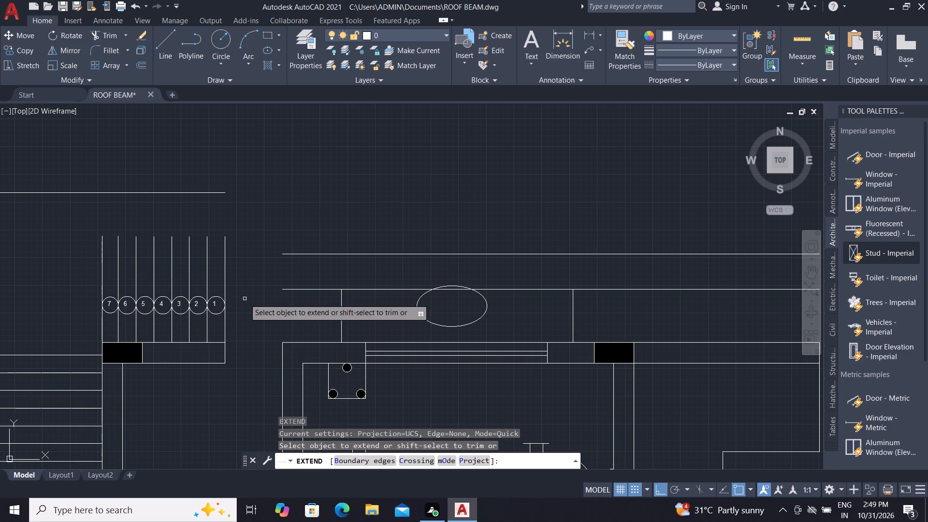
left_click(290, 288)
left_click(278, 287)
left_click(297, 289)
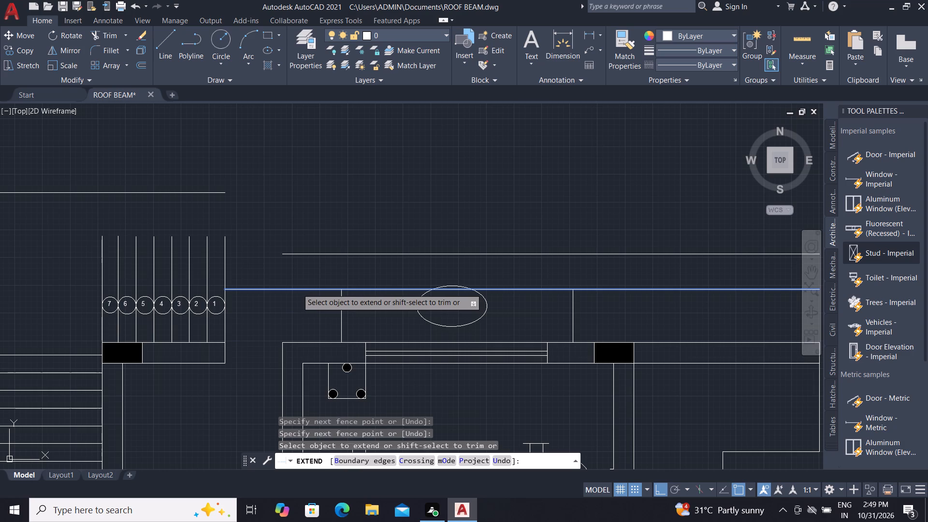
left_click(292, 289)
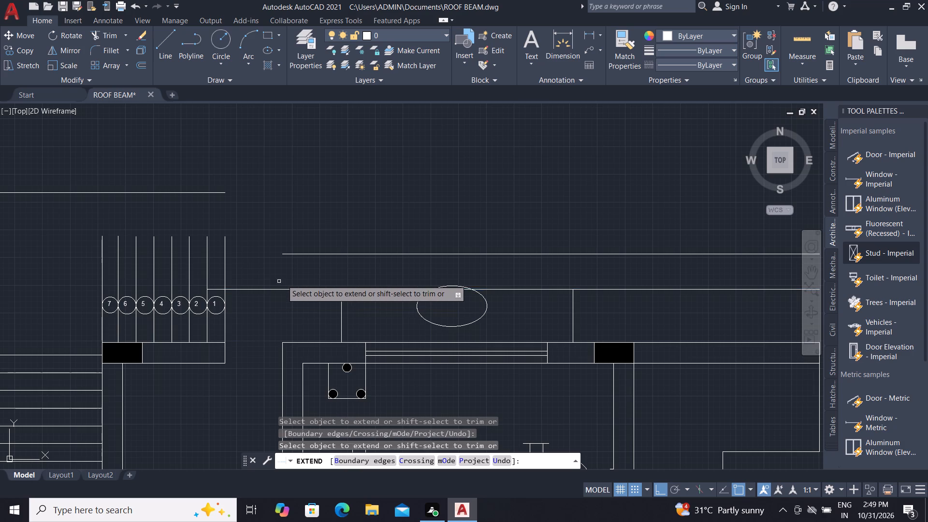
Extend the 1000 offset line west across the numbered strips to the outer strip line beside circle 7.
left_click(311, 254)
triple_click(304, 254)
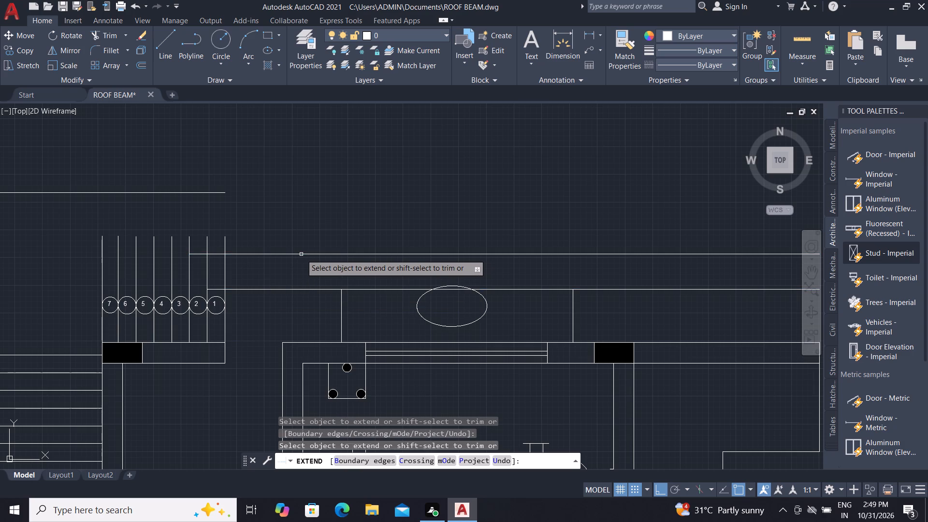
left_click(301, 254)
left_click(301, 254)
triple_click(293, 253)
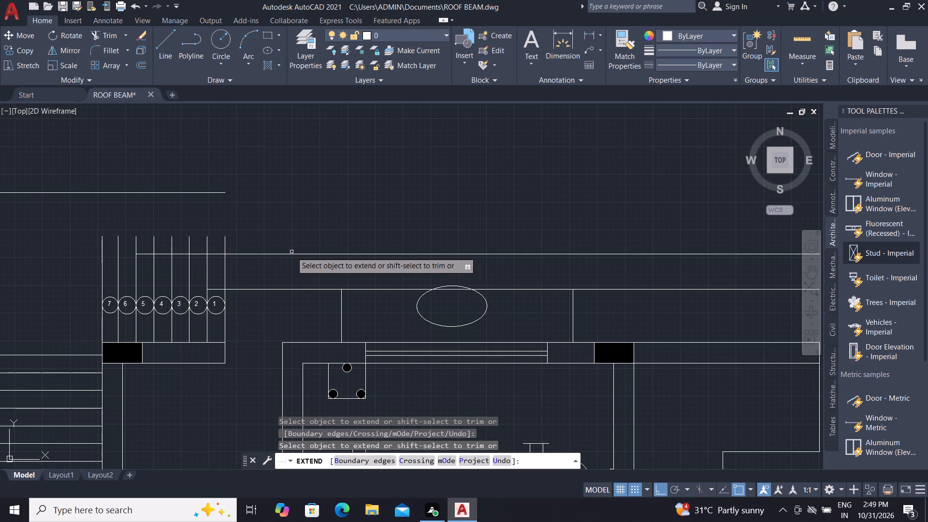
left_click(276, 254)
double_click(261, 257)
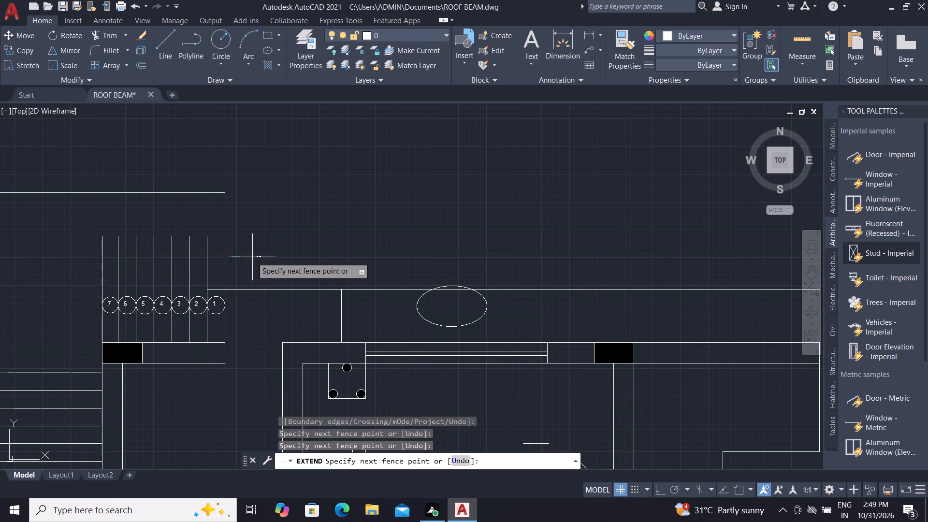
left_click(247, 261)
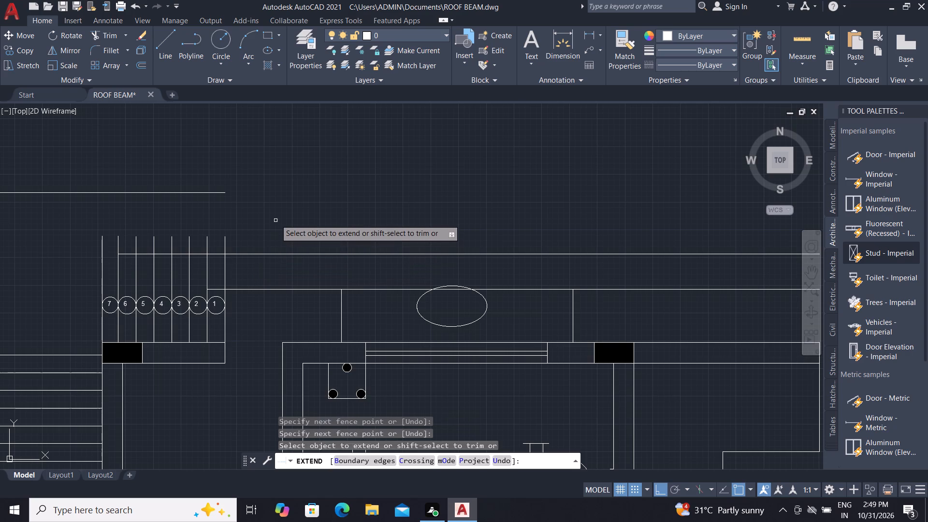
left_click(276, 219)
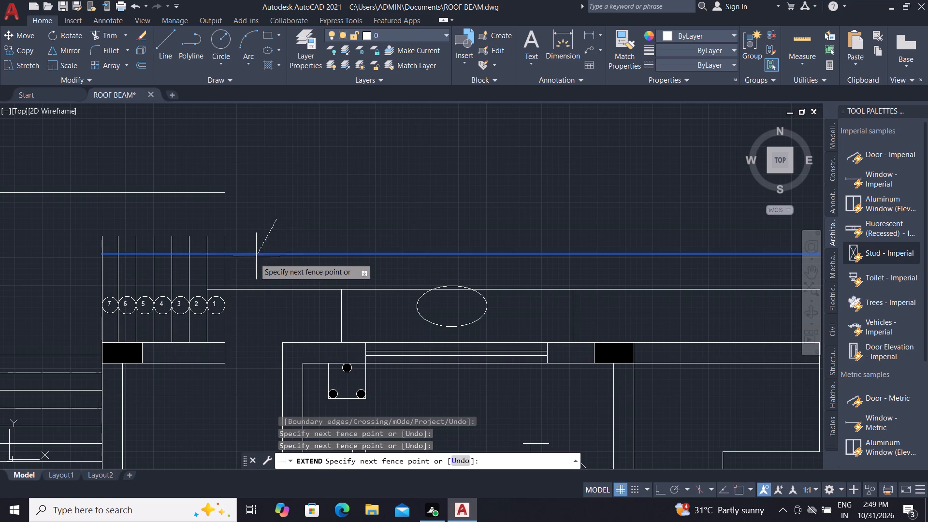
left_click(241, 270)
scroll(307, 214, "down", 1)
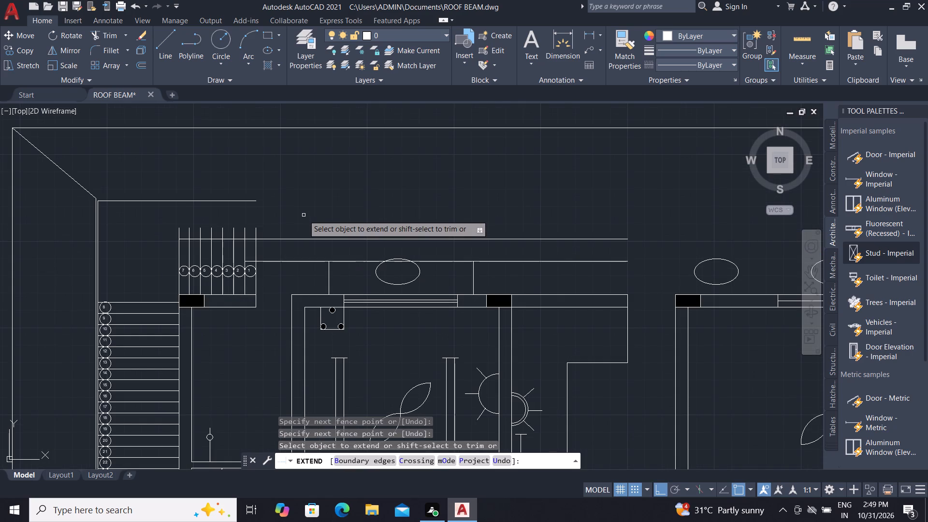
key("Escape")
Trim off the ends of the strip lines for circles 7 to 1 that project north of the 1000 offset line.
type("TR")
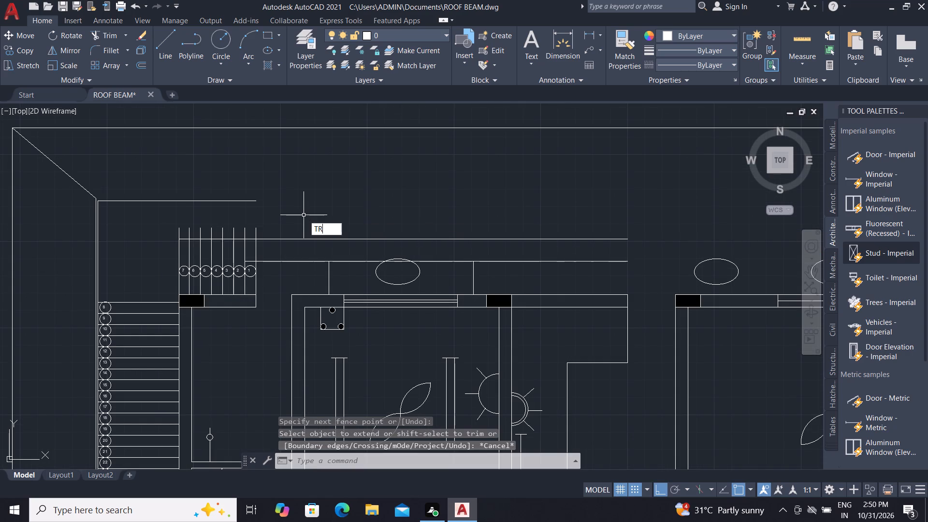
key("space")
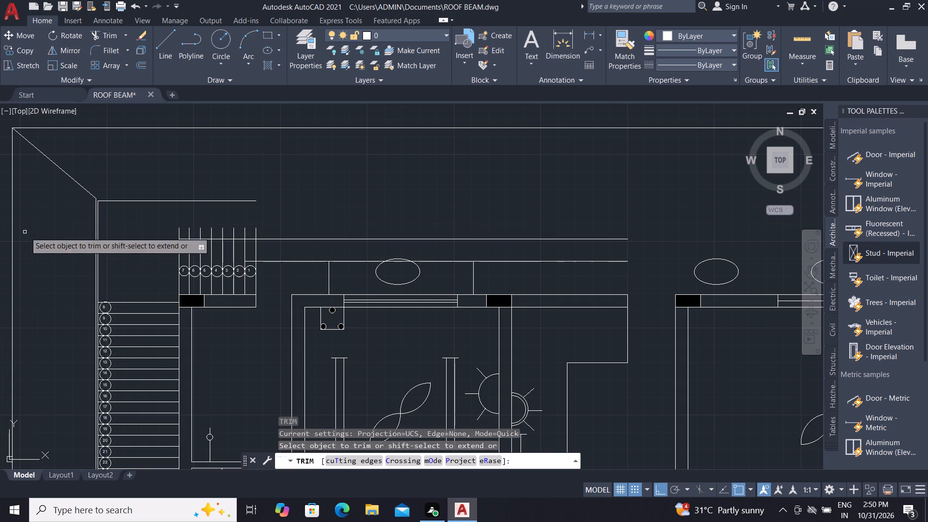
scroll(116, 236, "up", 1)
left_click(205, 232)
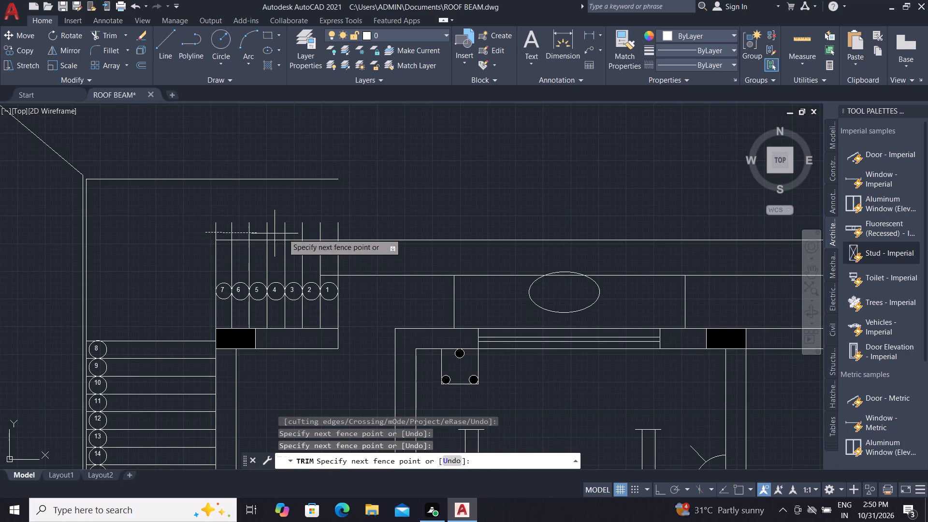
left_click(349, 228)
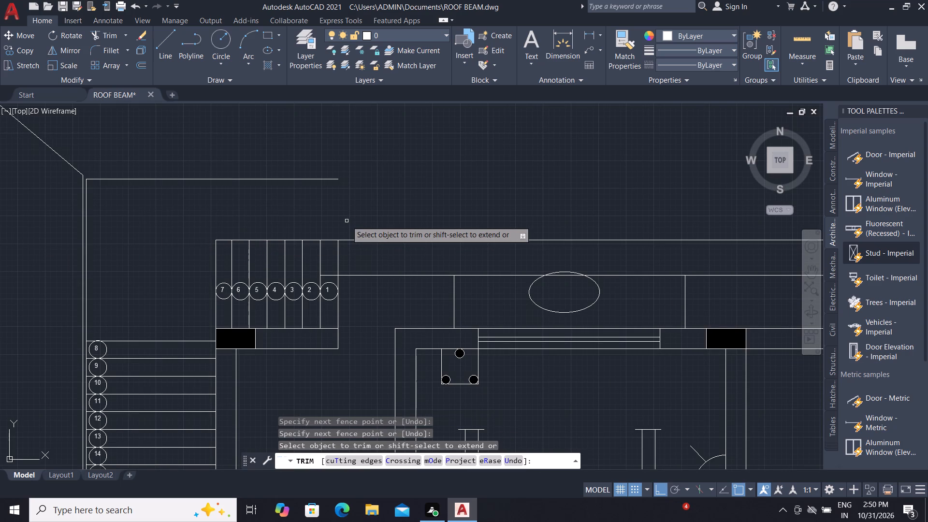
key("Escape")
Extend the 1000 offset line further west to the vertical line bounding the strips numbered 8 to 24.
type("EX")
key("space")
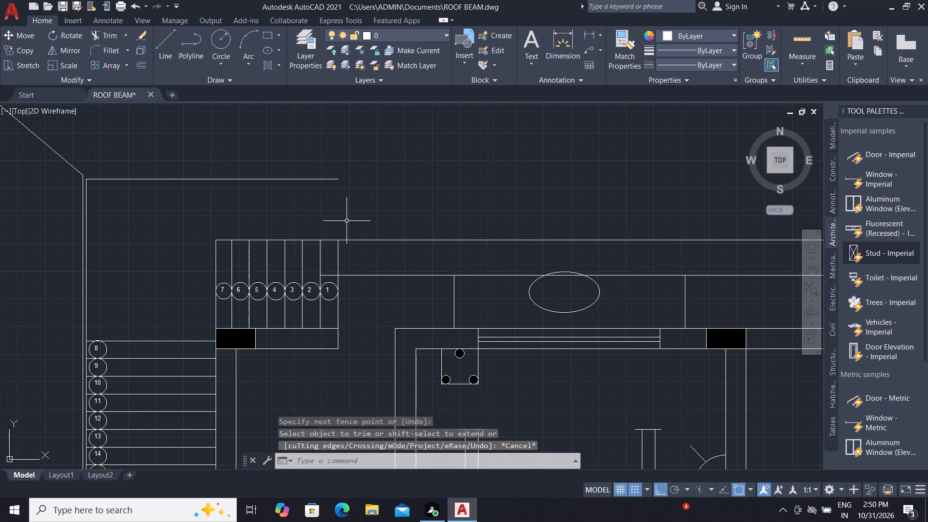
left_click(330, 240)
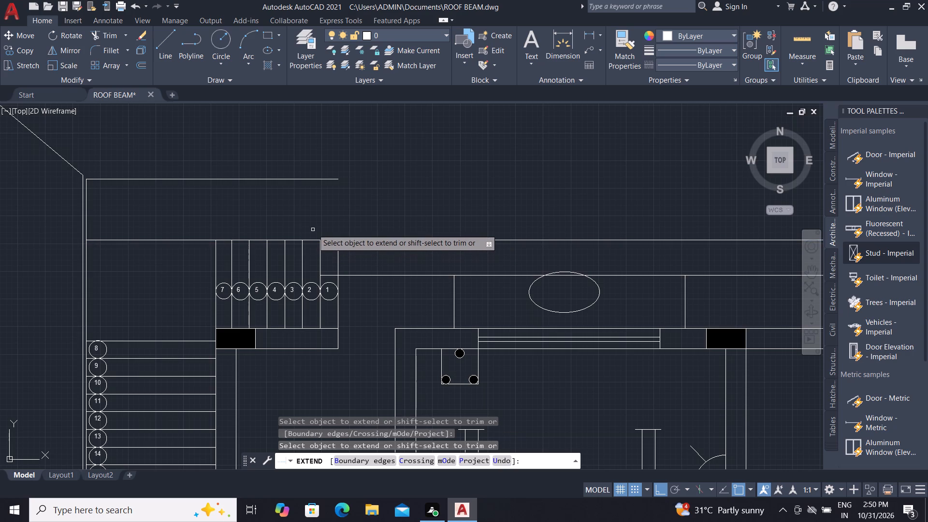
middle_click_drag(319, 228, 341, 184)
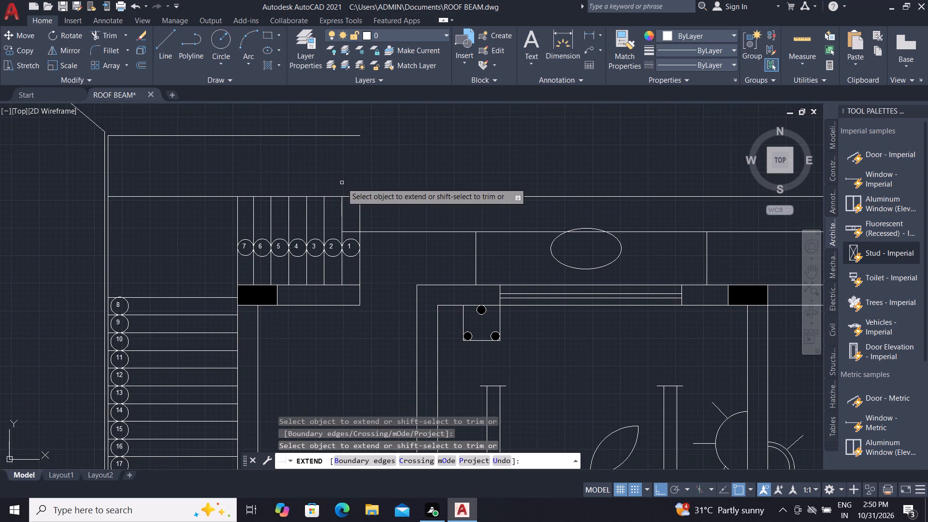
scroll(198, 218, "down", 1)
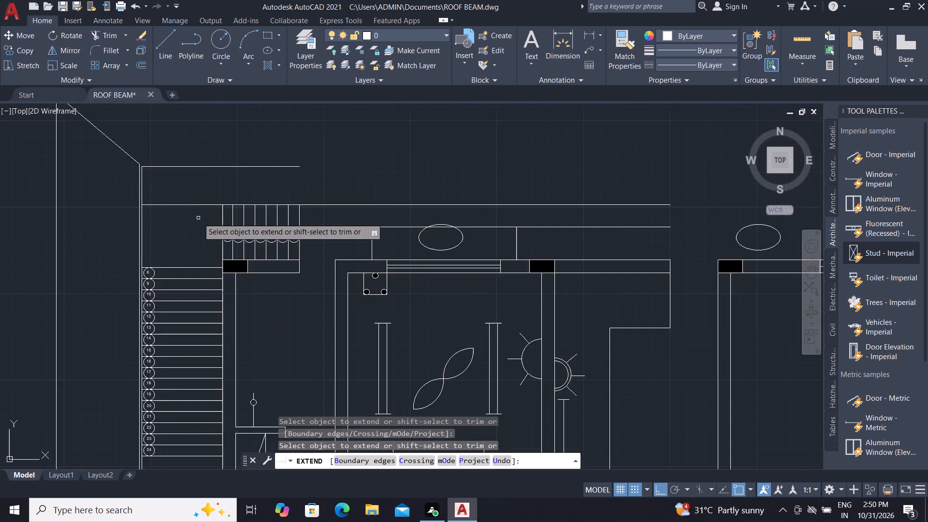
scroll(198, 200, "down", 1)
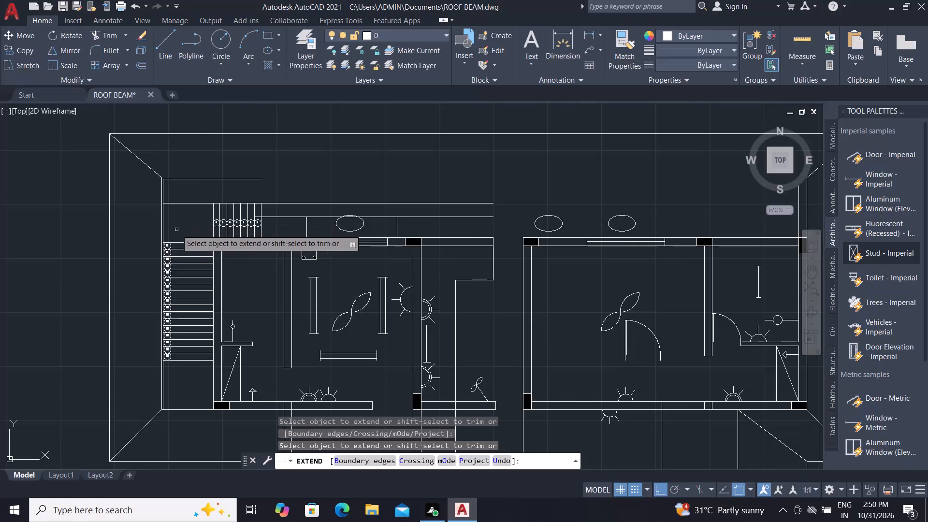
key("Escape")
Move the circles numbered 8 to 24 with their numbers about 600 east along their strips.
scroll(175, 230, "down", 1)
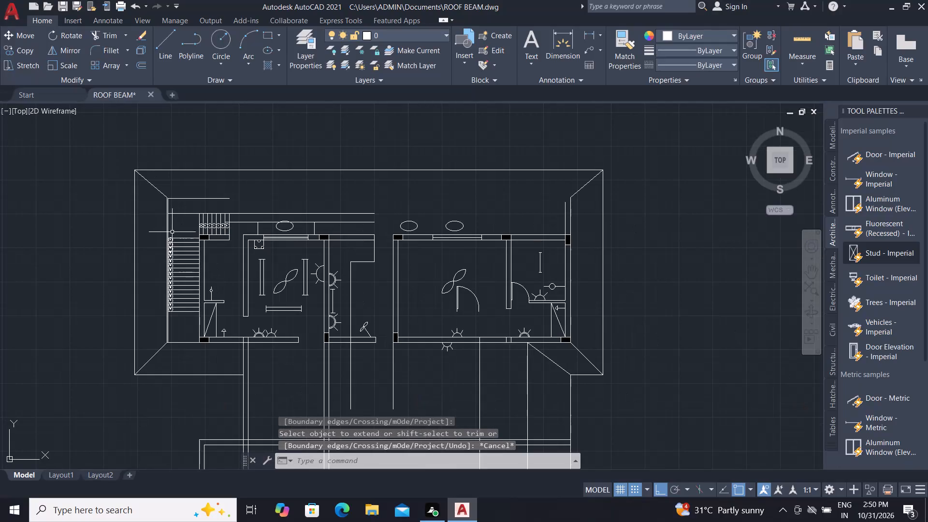
left_click(161, 232)
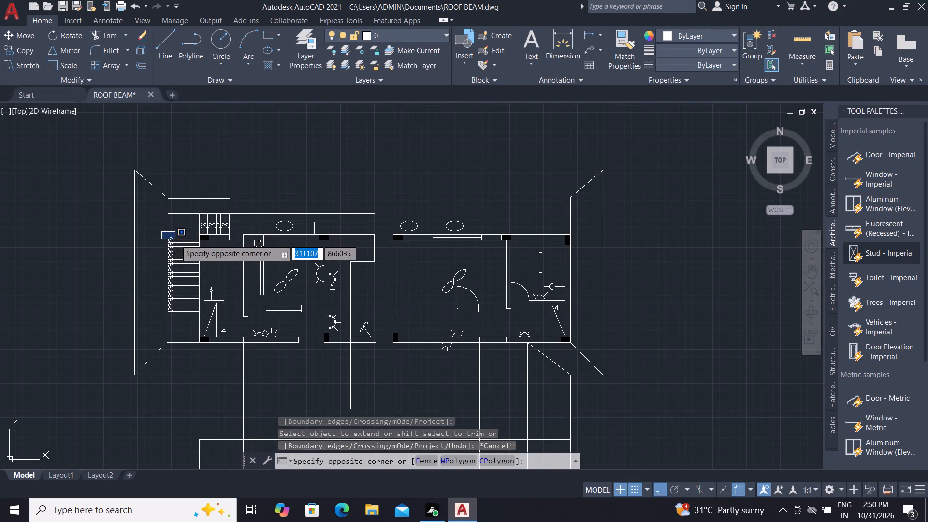
scroll(176, 317, "up", 2)
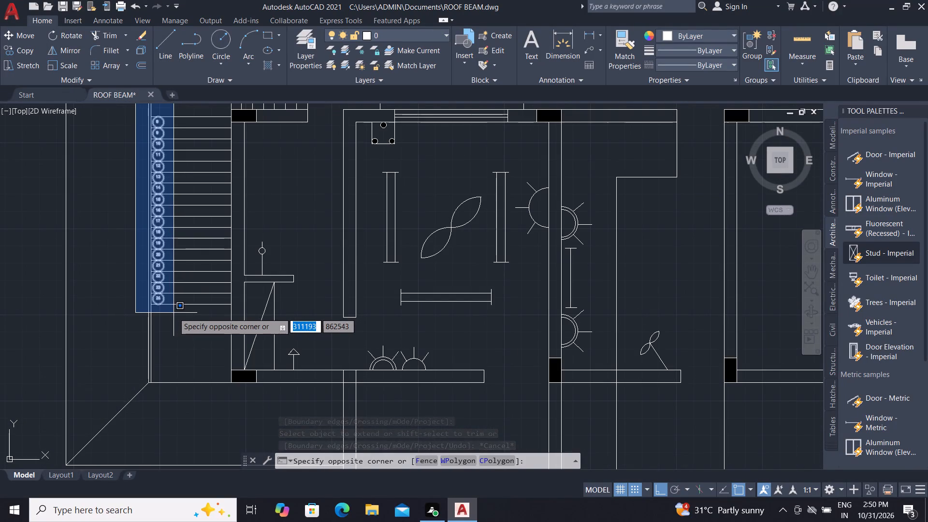
left_click(174, 313)
scroll(167, 305, "up", 3)
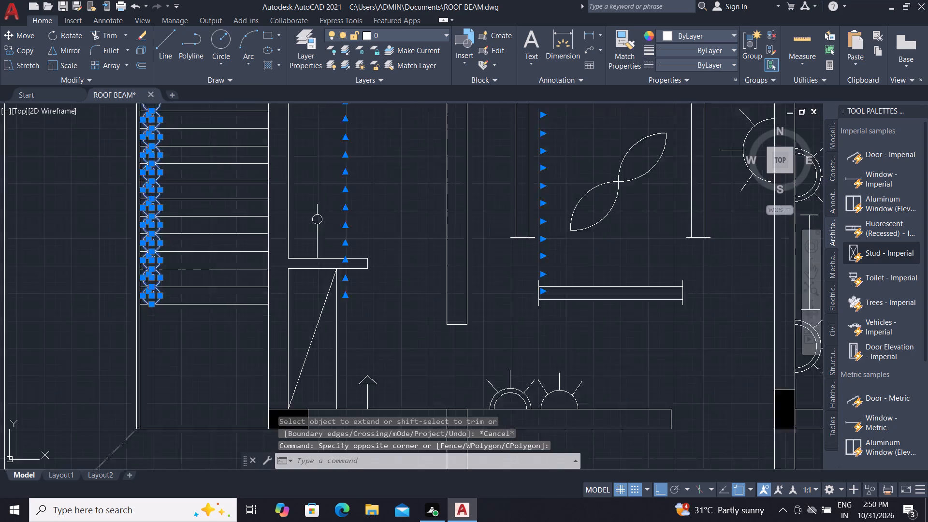
type("M")
key("space")
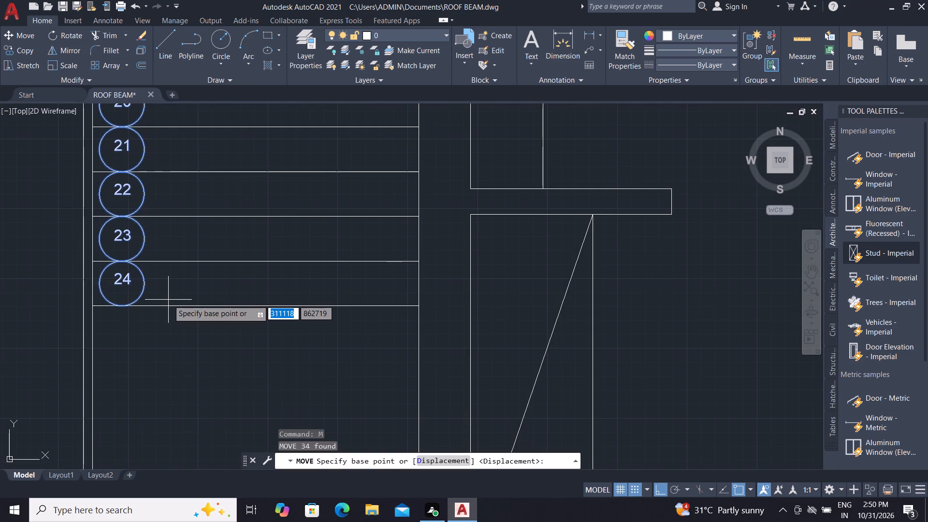
left_click(121, 306)
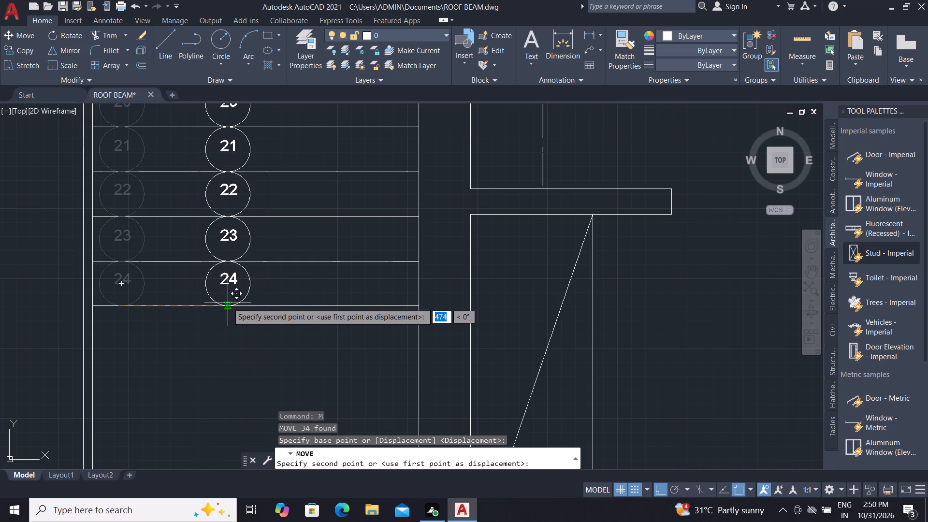
scroll(275, 307, "down", 3)
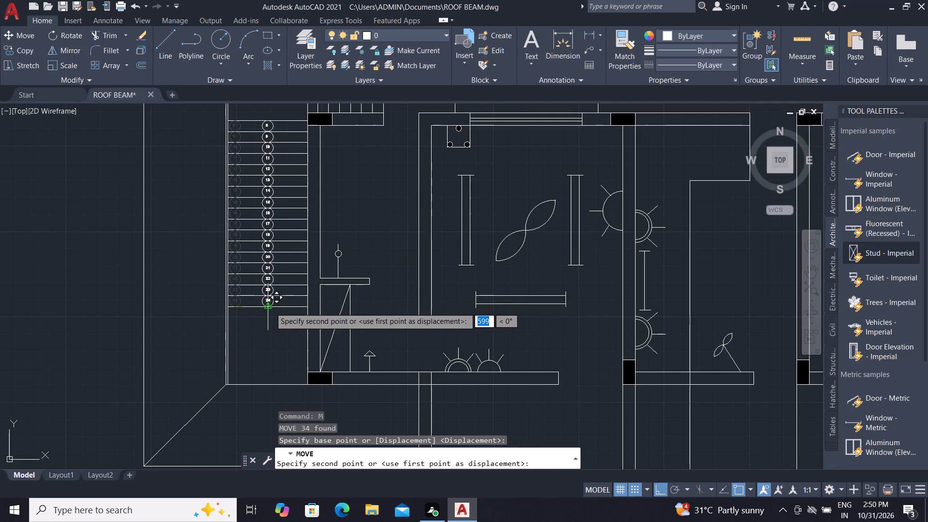
left_click(270, 307)
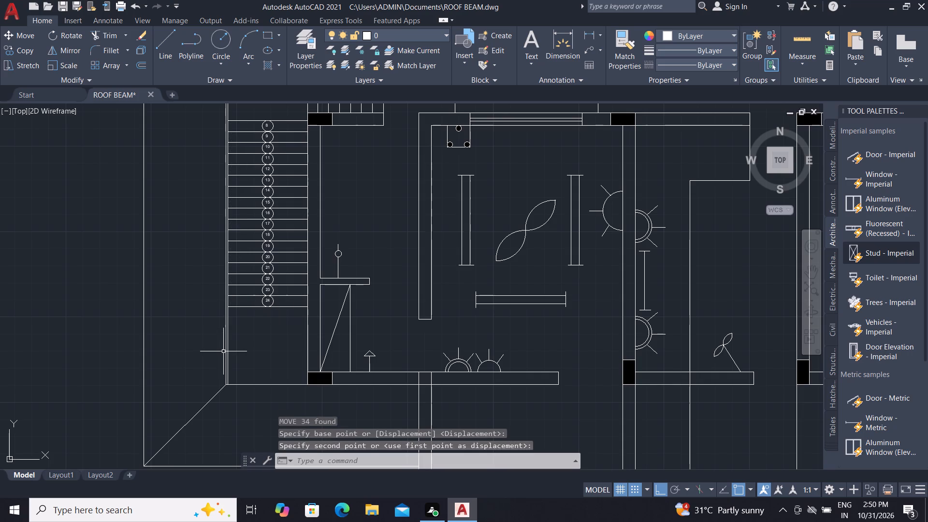
Offset the west wall's outer face line 1000 outward to the west.
key("Escape")
type("O")
key("space")
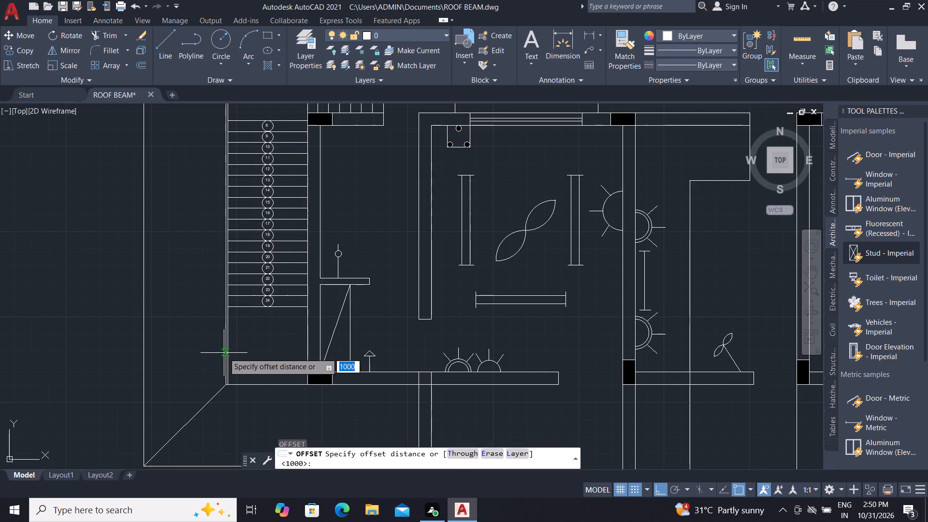
key("space")
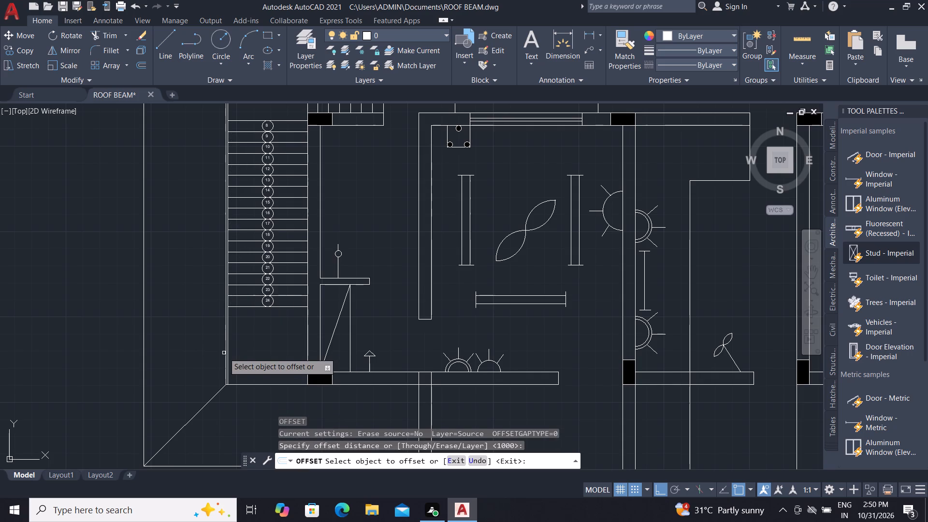
scroll(244, 352, "down", 1)
left_click(285, 337)
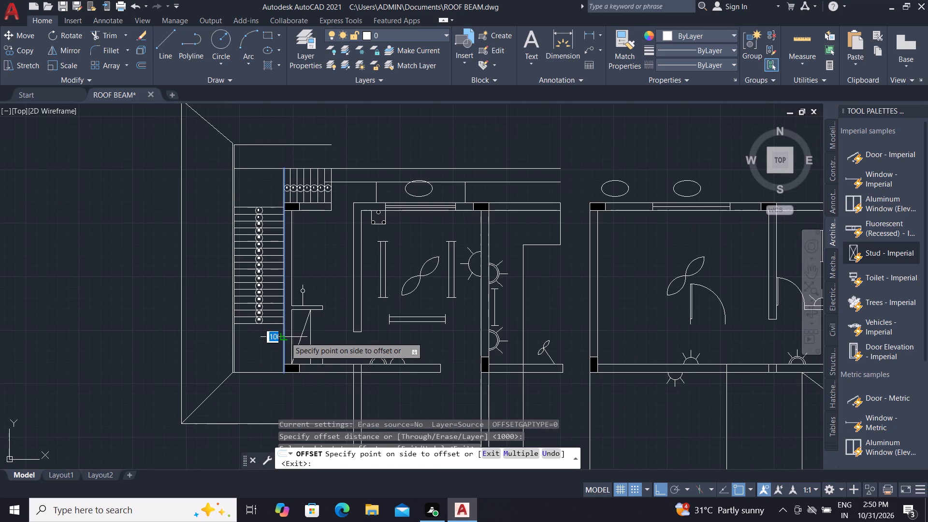
left_click(245, 335)
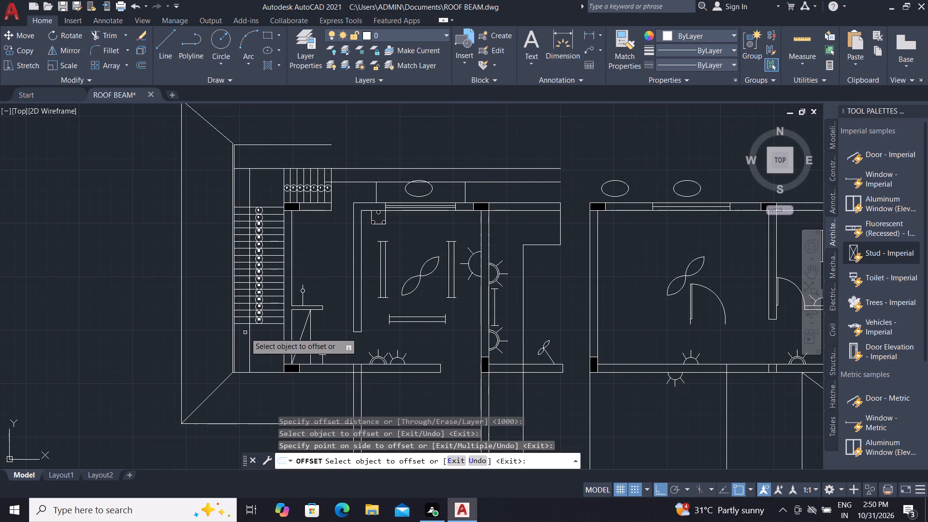
key("Escape")
Trim off the portions of the strip lines numbered 8 to 24 lying west of the new 1000 offset line.
type("TR")
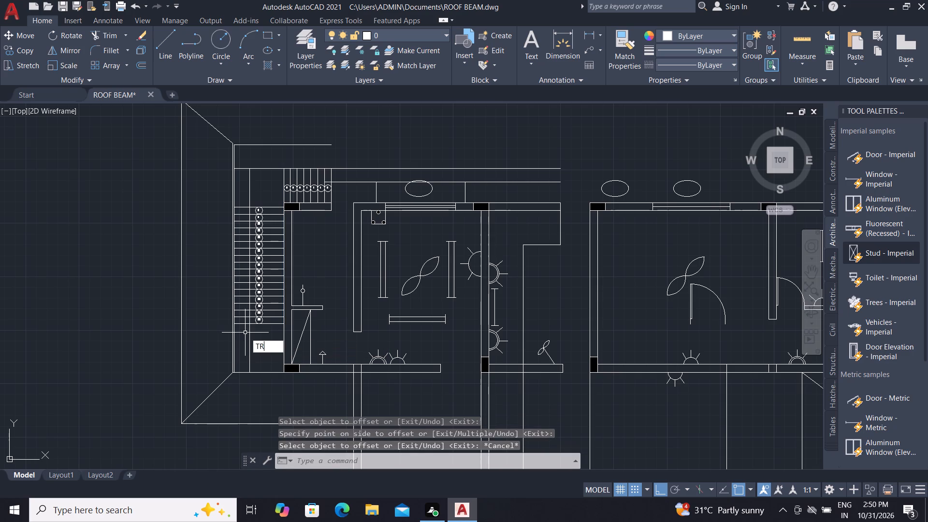
key("space")
left_click(242, 332)
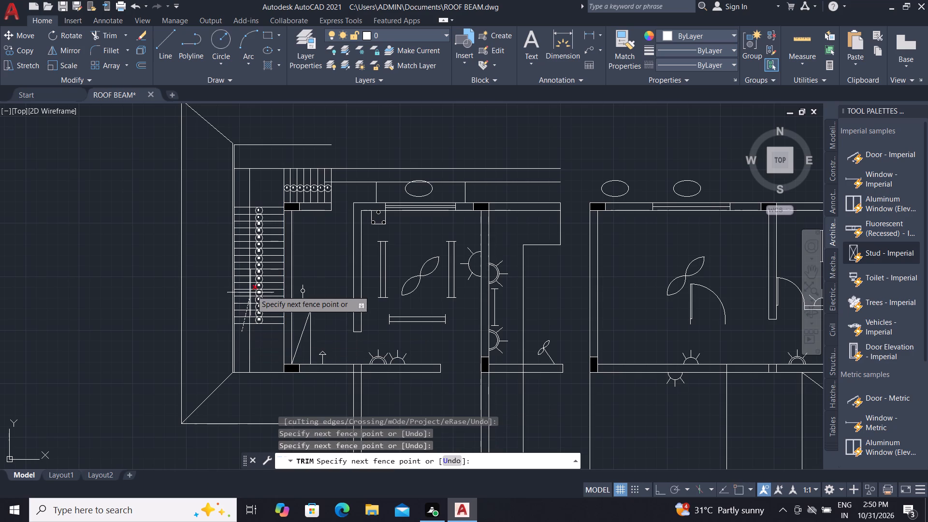
left_click(242, 196)
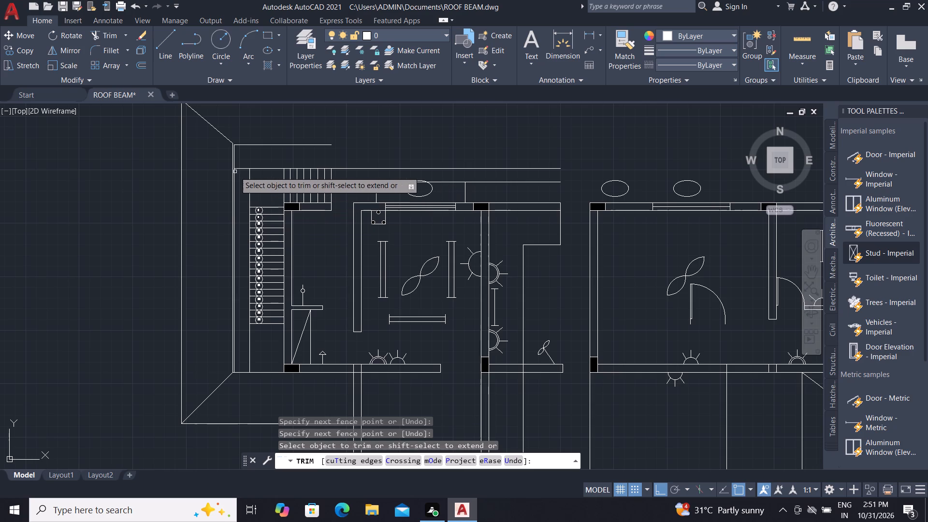
key("Escape")
key("Escape")
key("Escape")
key("Escape")
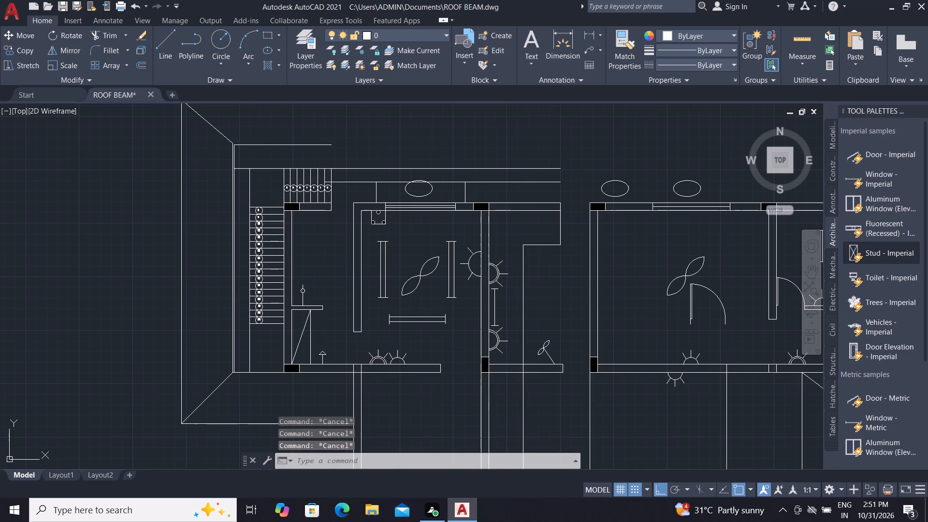
key("Escape")
key("Escape")
key("Escape")
key("Escape")
key("Escape")
key("Escape")
Trim away the old inner roof outline at the northwest corner: the two close vertical lines and the short horizontal line.
type("TR")
key("space")
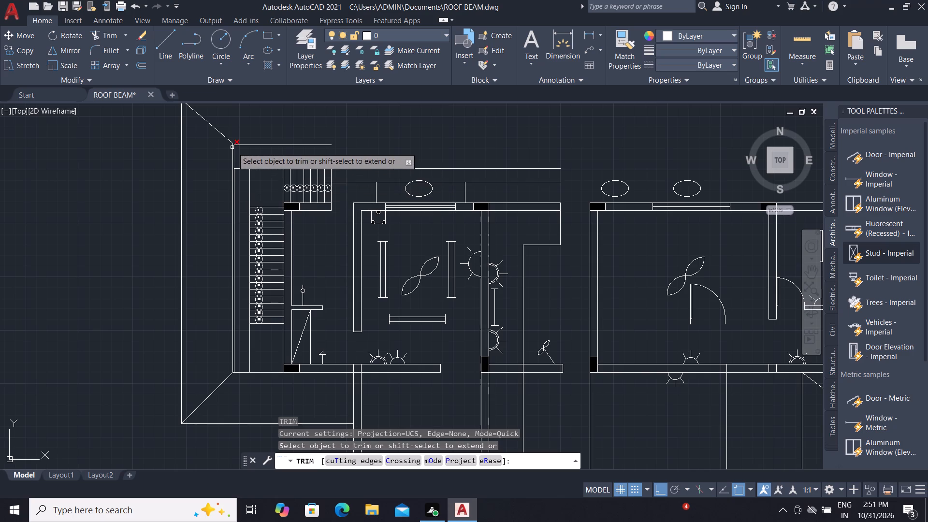
left_click(241, 160)
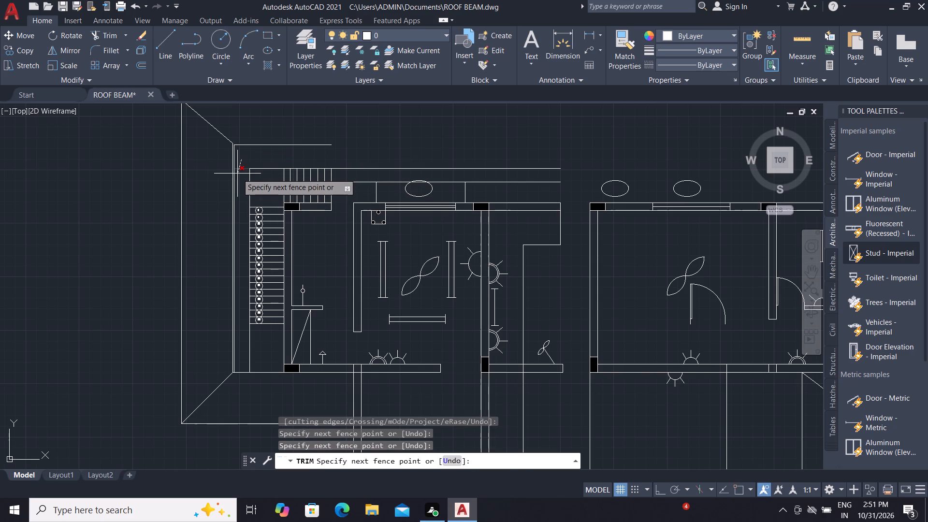
left_click(237, 174)
left_click(231, 177)
left_click(223, 181)
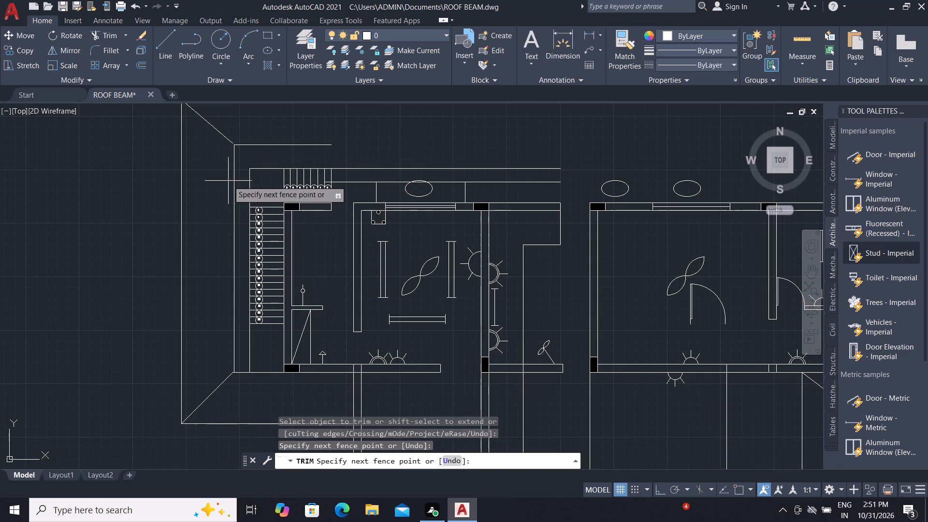
left_click(237, 182)
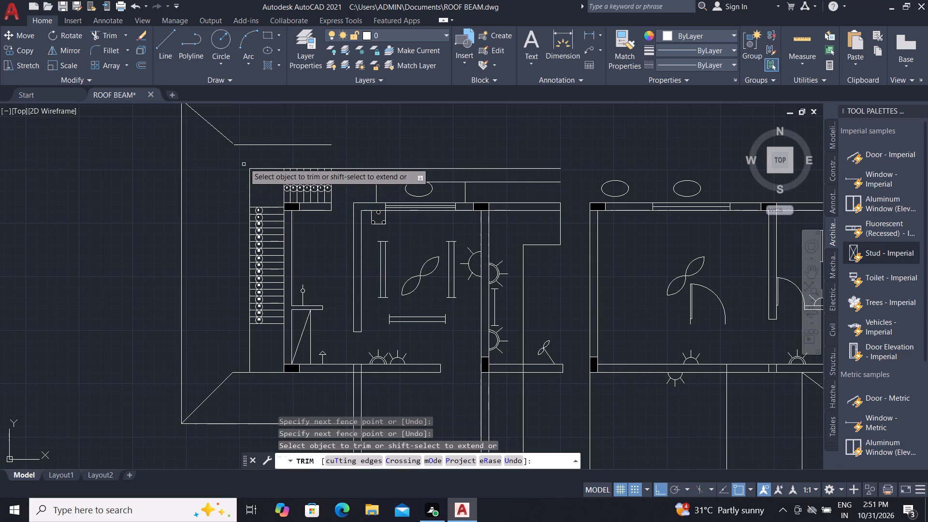
left_click(251, 145)
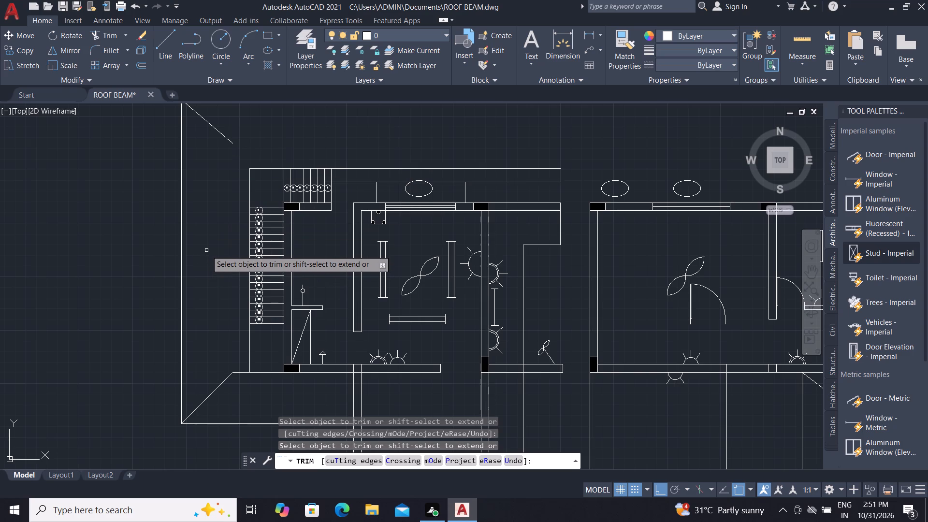
key("Escape")
Offset the west and north 1000 offset lines outward by 1500.
type("O 1")
key("5")
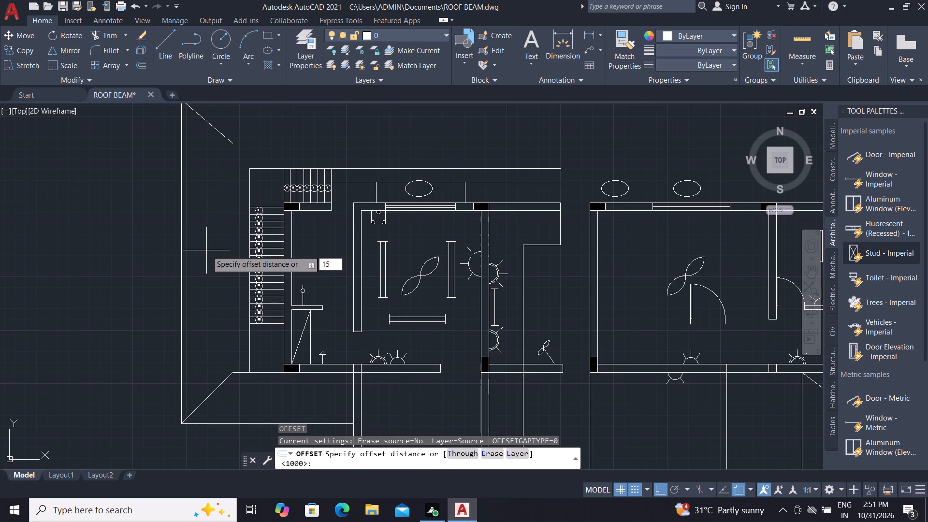
type("00")
key("space")
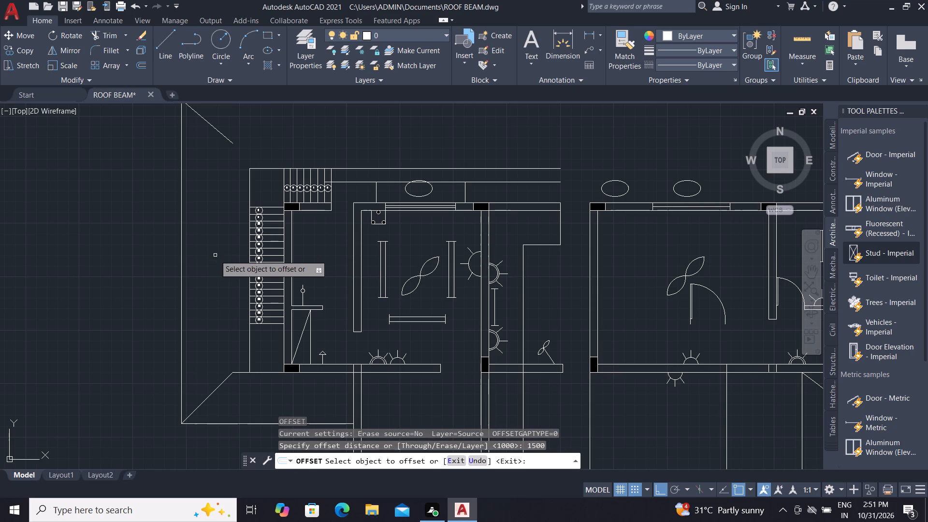
left_click(249, 355)
left_click(225, 350)
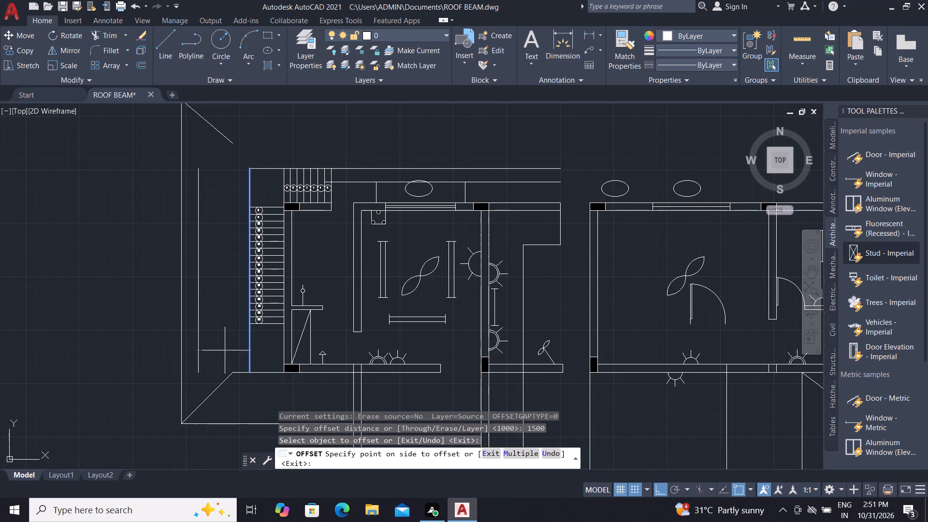
left_click(269, 169)
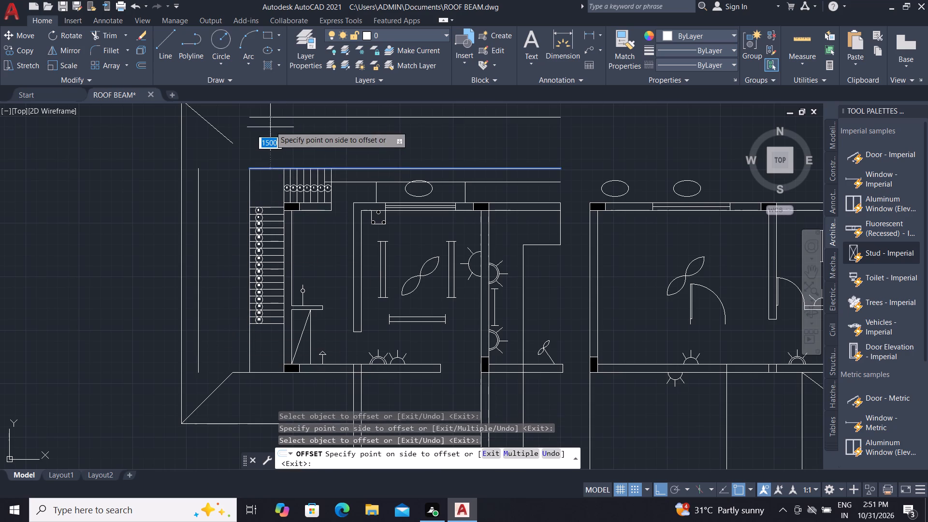
left_click(270, 124)
scroll(227, 173, "down", 1)
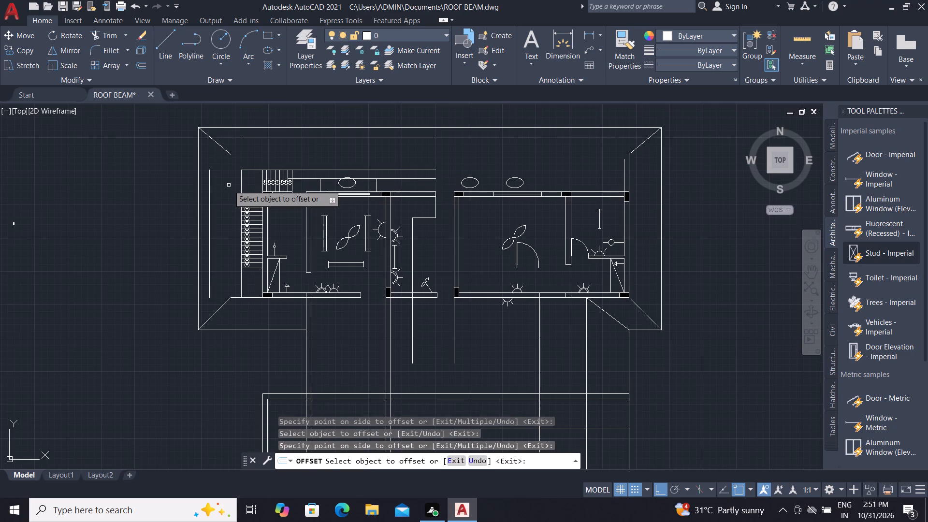
key("Escape")
Trim away the old outer roof outline's northwest diagonal, north line and west line.
key("y")
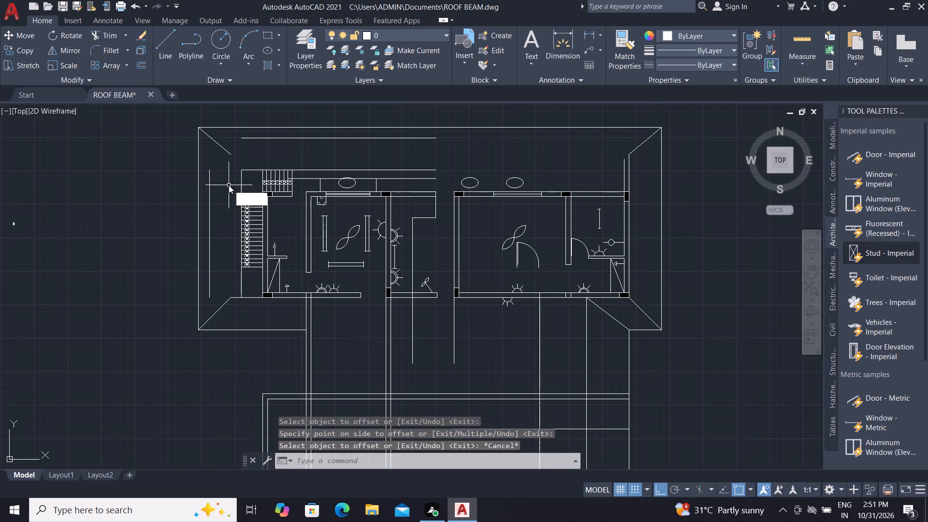
key("Escape")
type("TR")
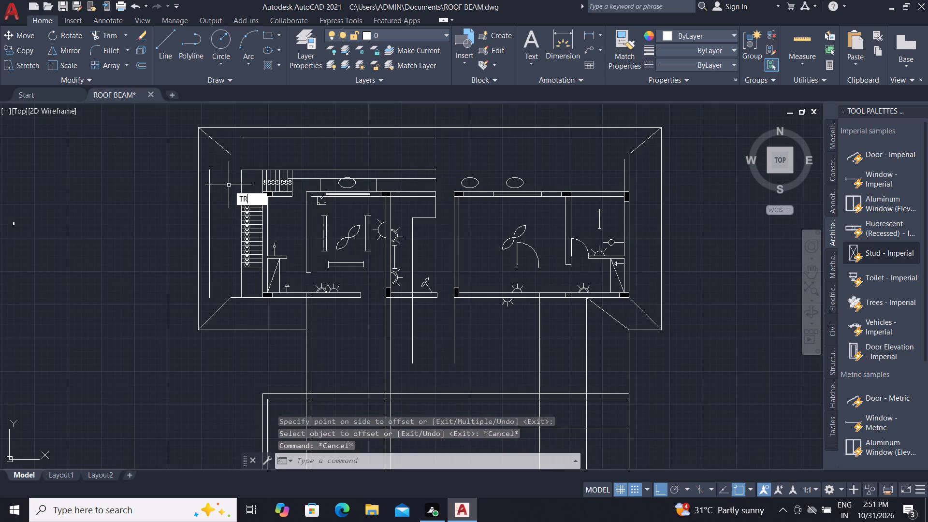
key("space")
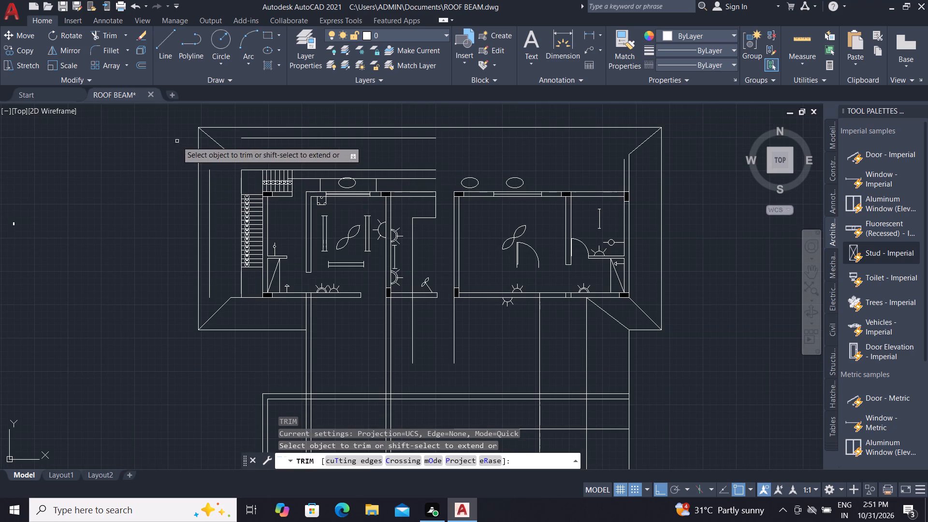
left_click(226, 149)
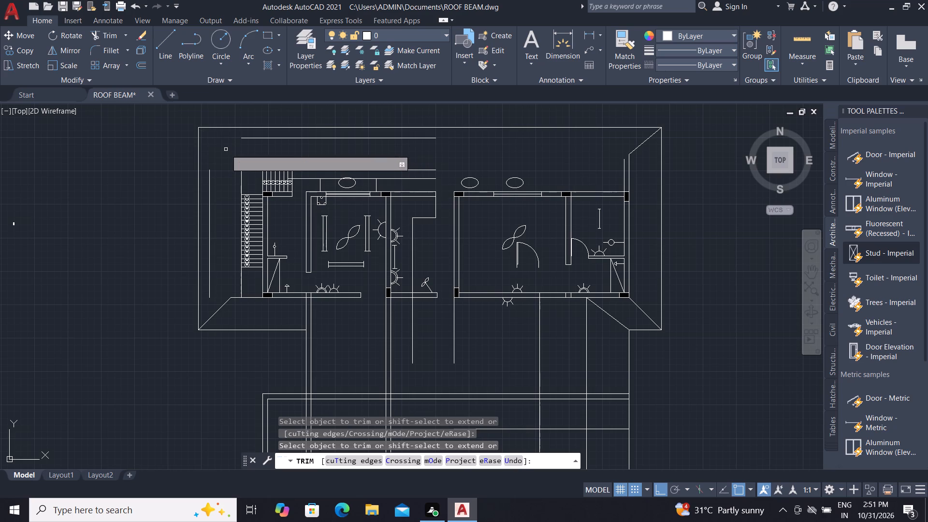
left_click(228, 125)
left_click(188, 145)
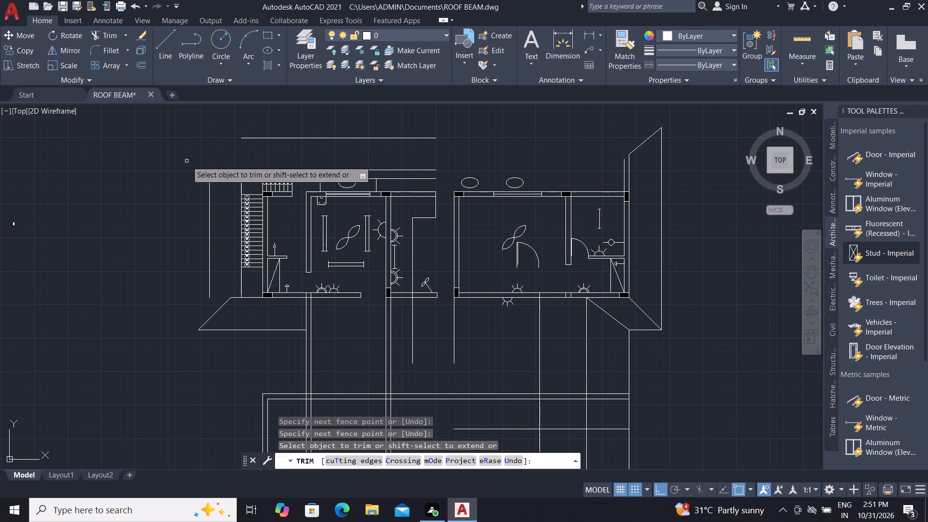
key("Escape")
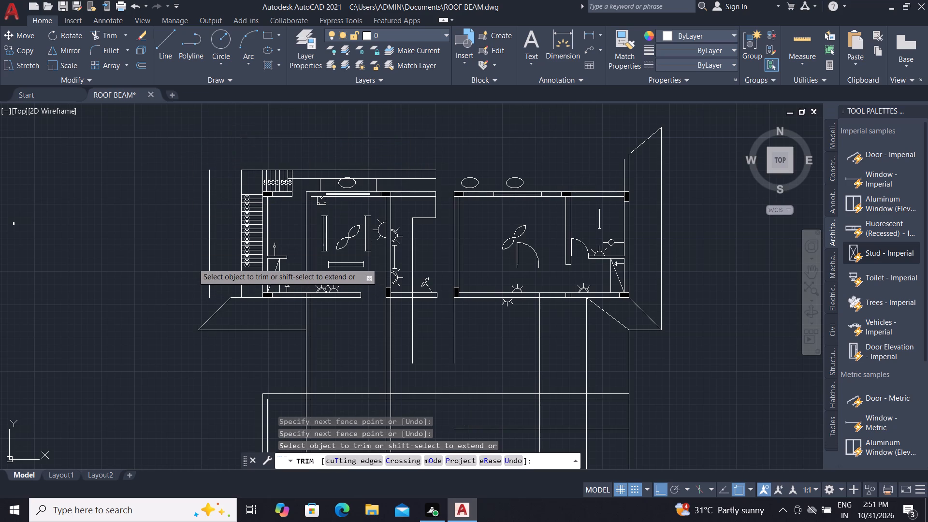
Fillet the west and north 1500 offset lines with radius 0 into a square northwest corner.
type("F")
key("space")
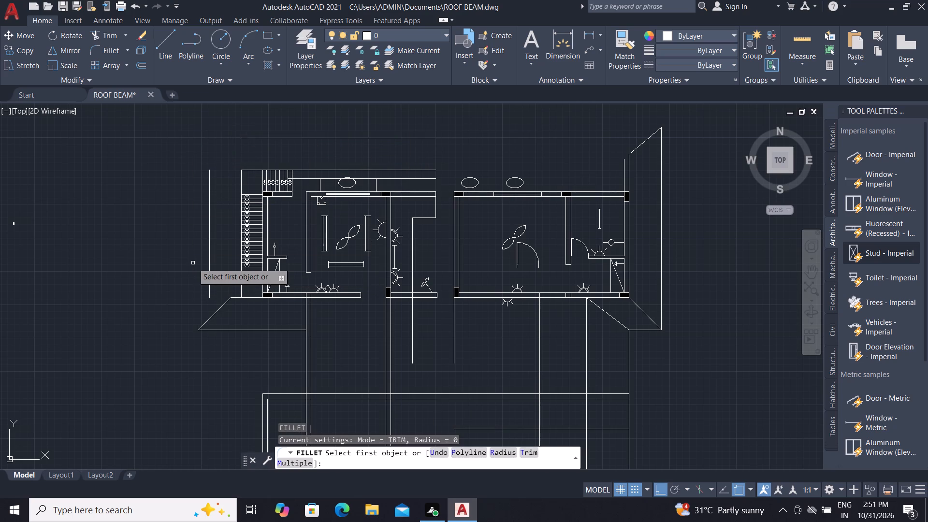
left_click(211, 175)
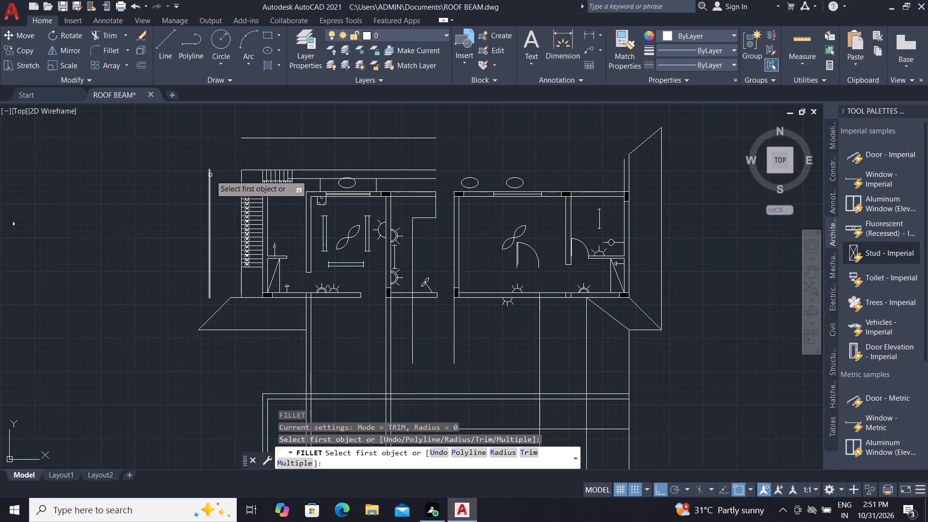
left_click(210, 175)
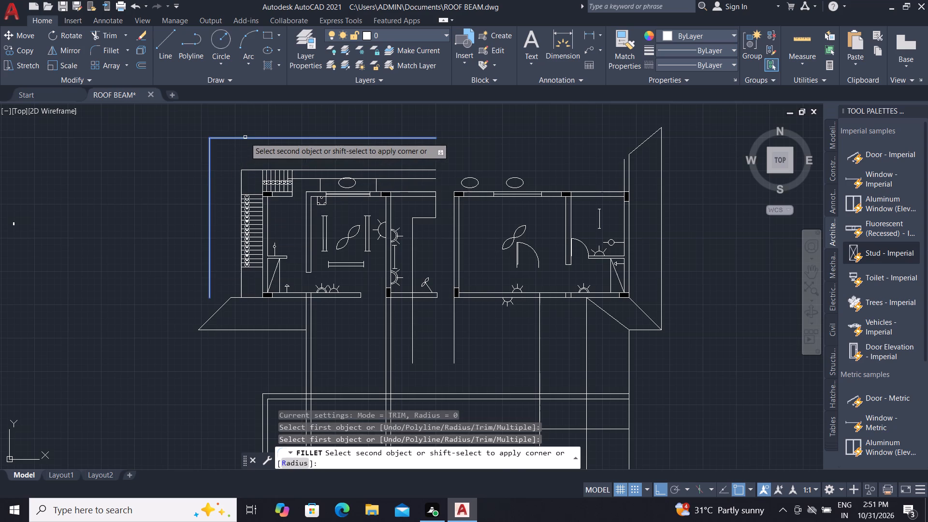
left_click(245, 137)
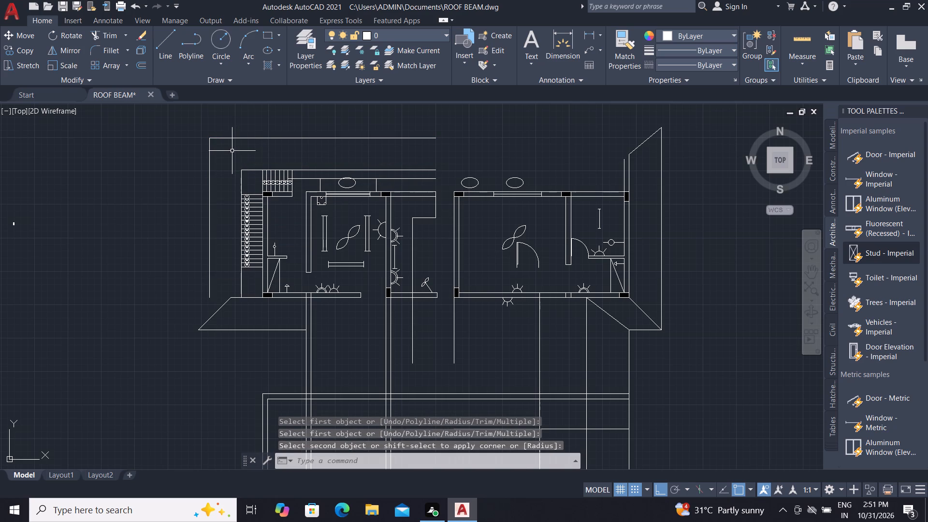
key("Escape")
Extend the north 1500 offset line east past the northeast diagonal to the east outer roof line.
type("EX")
key("space")
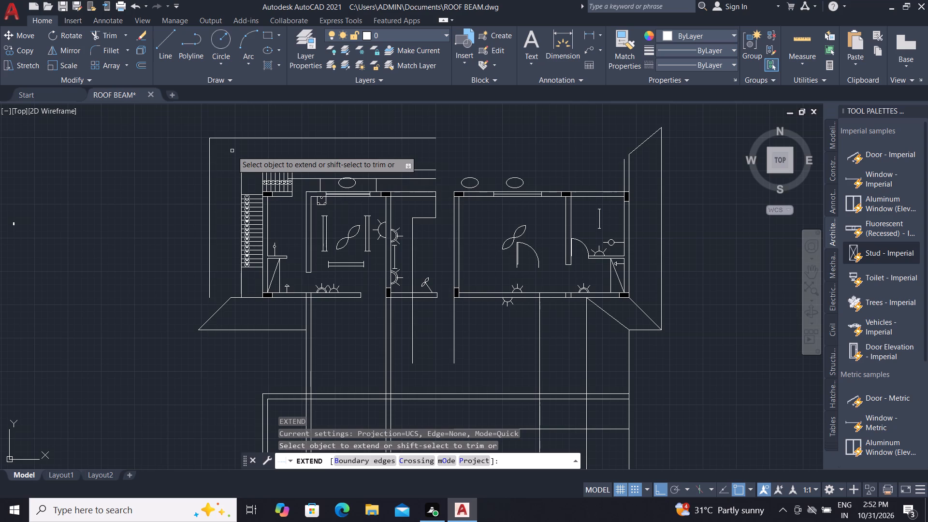
left_click(432, 136)
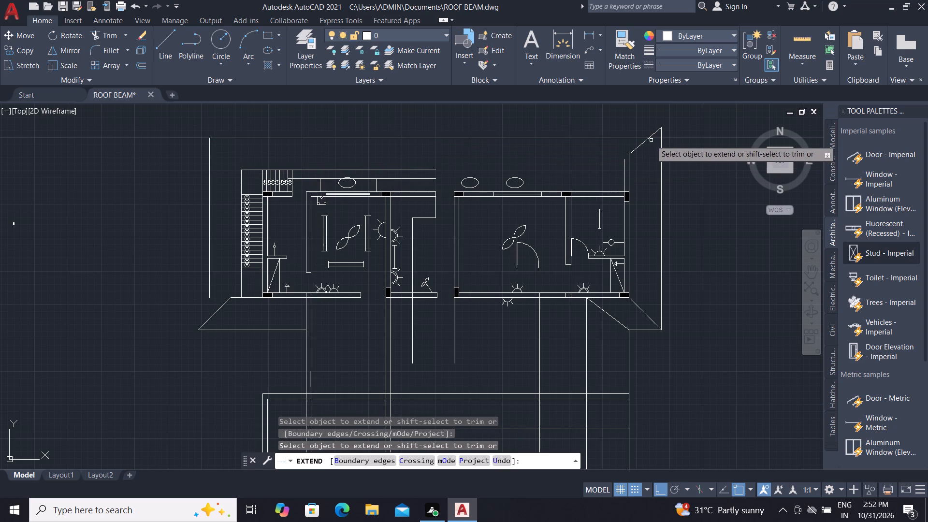
left_click(644, 138)
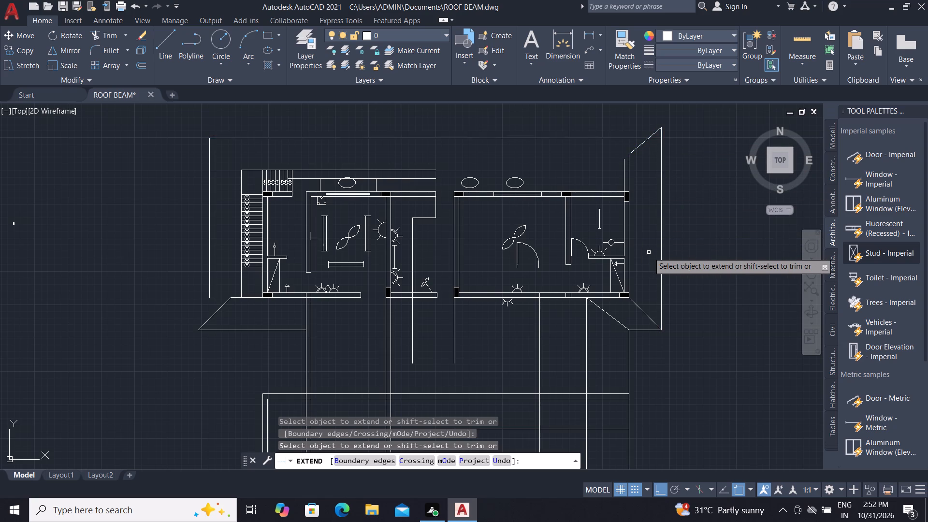
key("Escape")
Extend the north 1000 and 600 offset lines east to the vertical line at the east wall.
type("EX")
key("space")
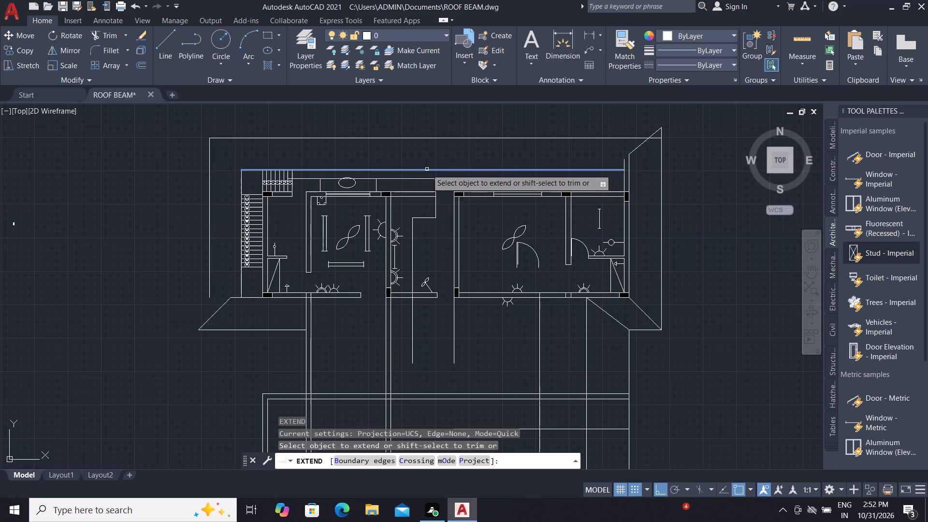
left_click(427, 169)
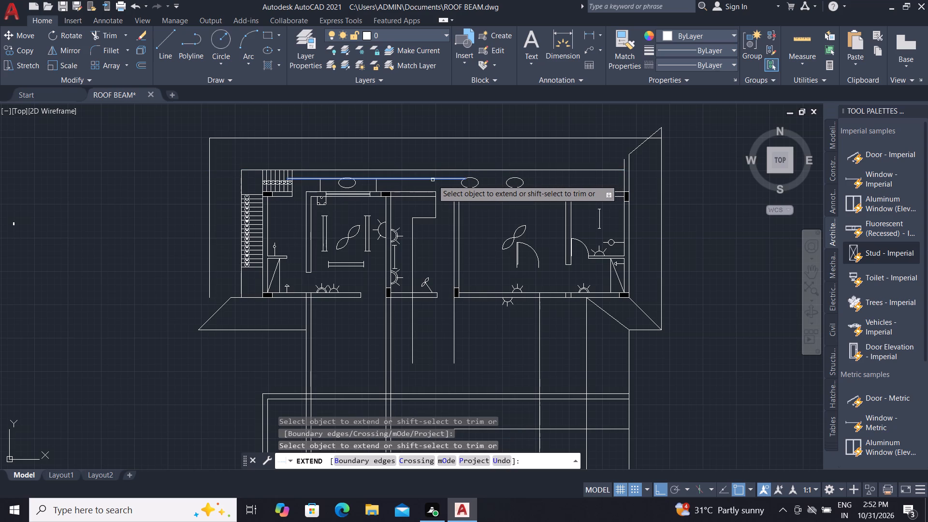
left_click(433, 180)
left_click(442, 178)
left_click(449, 178)
double_click(450, 178)
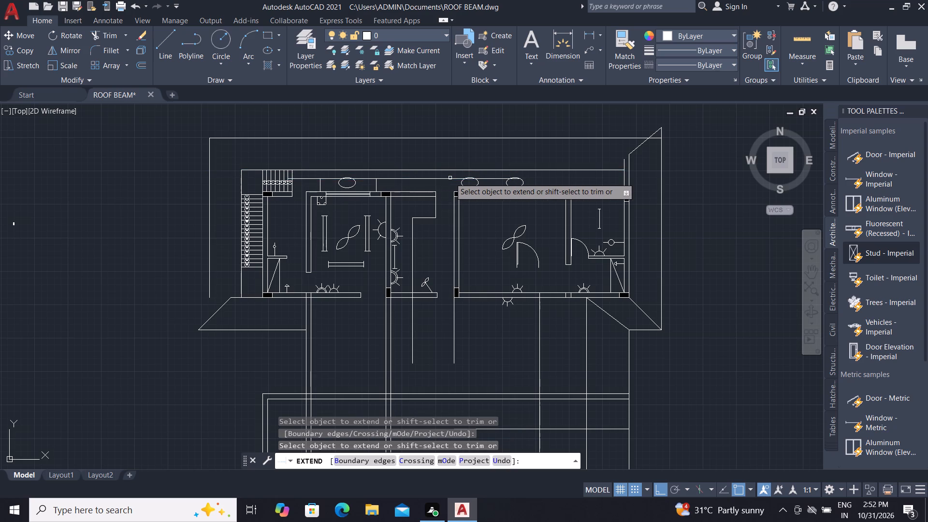
left_click(458, 178)
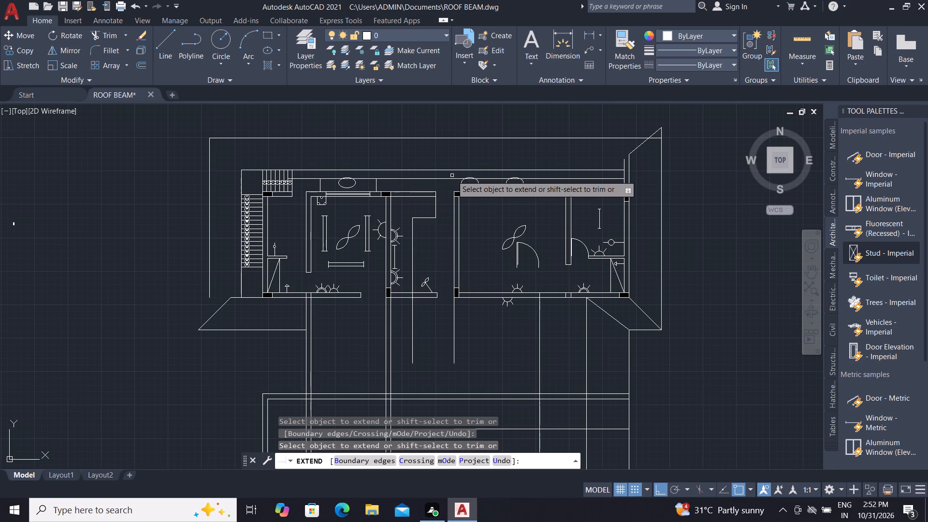
key("Escape")
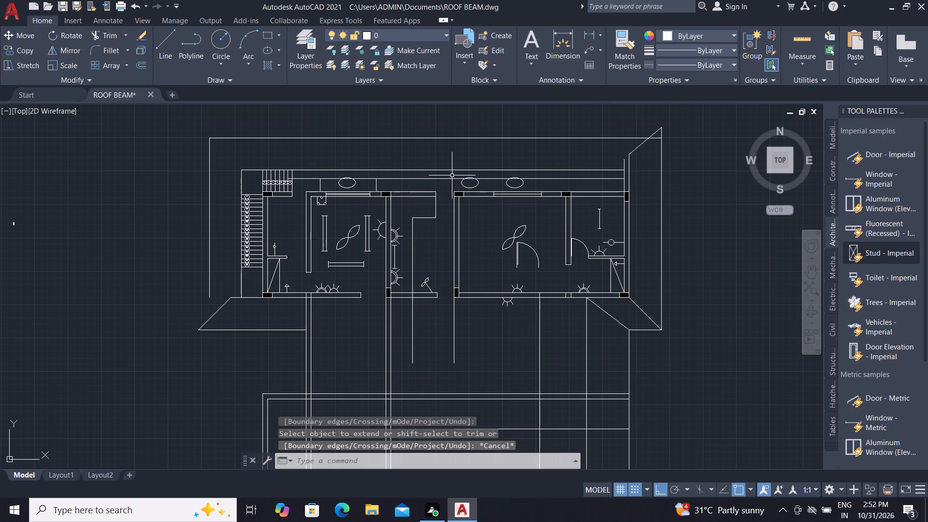
Delete the three ellipses lying along the north edge outside the wall.
scroll(469, 181, "up", 1)
left_click(476, 188)
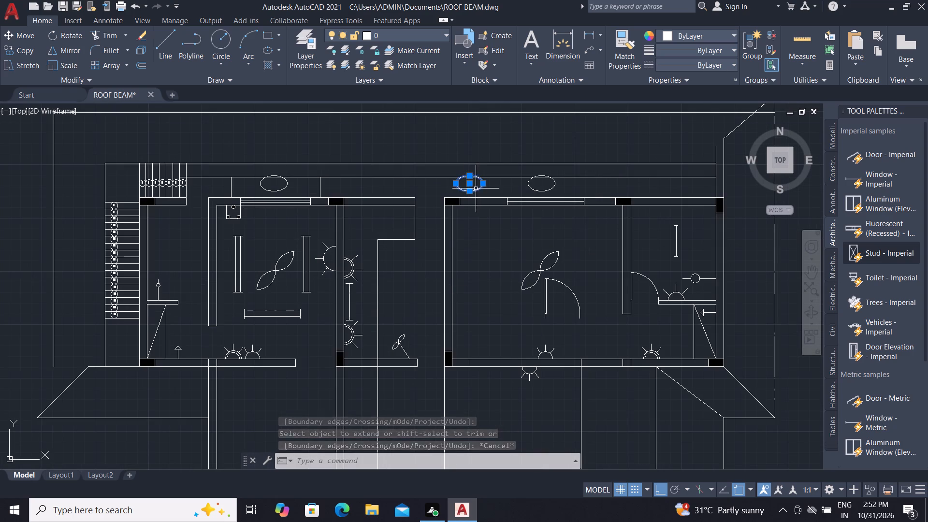
left_click(530, 182)
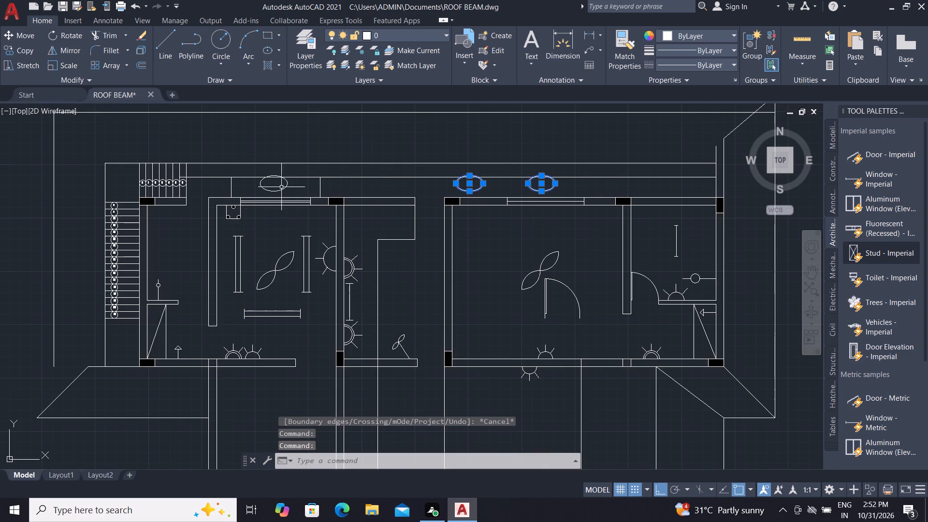
left_click(287, 187)
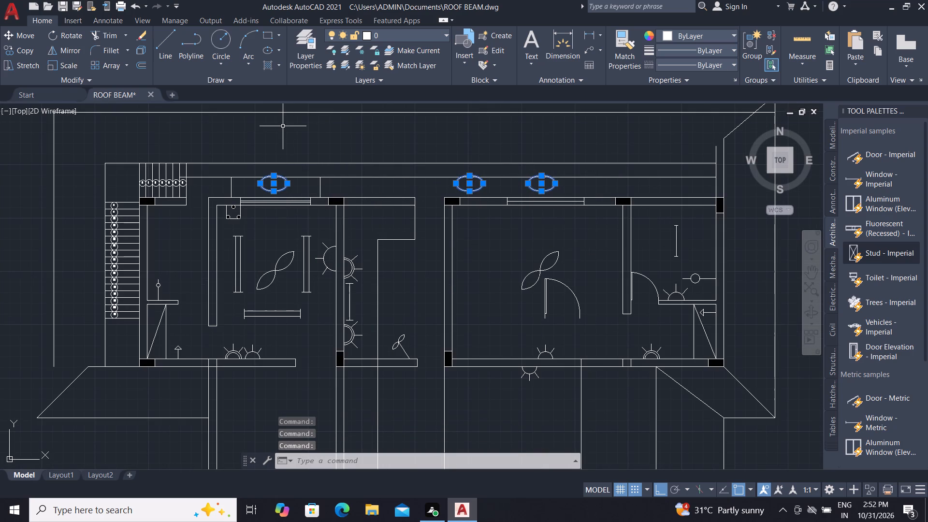
key("Delete")
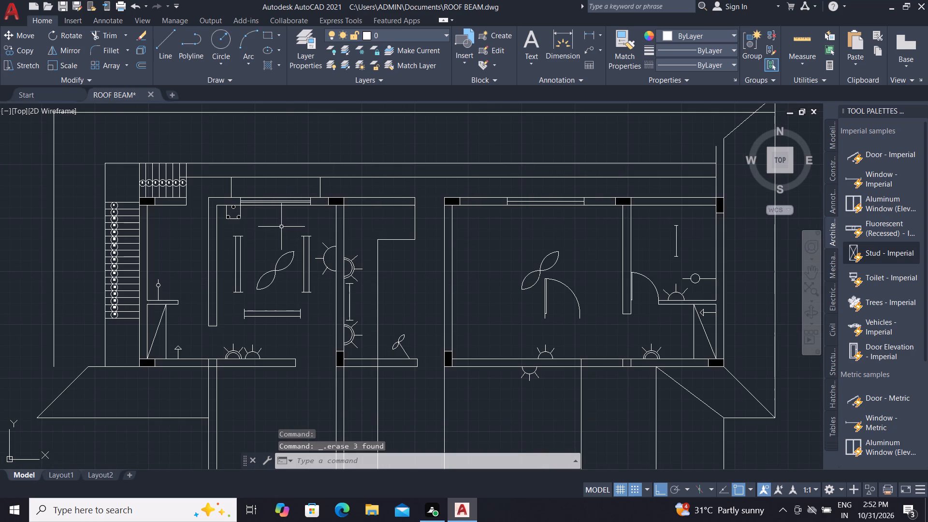
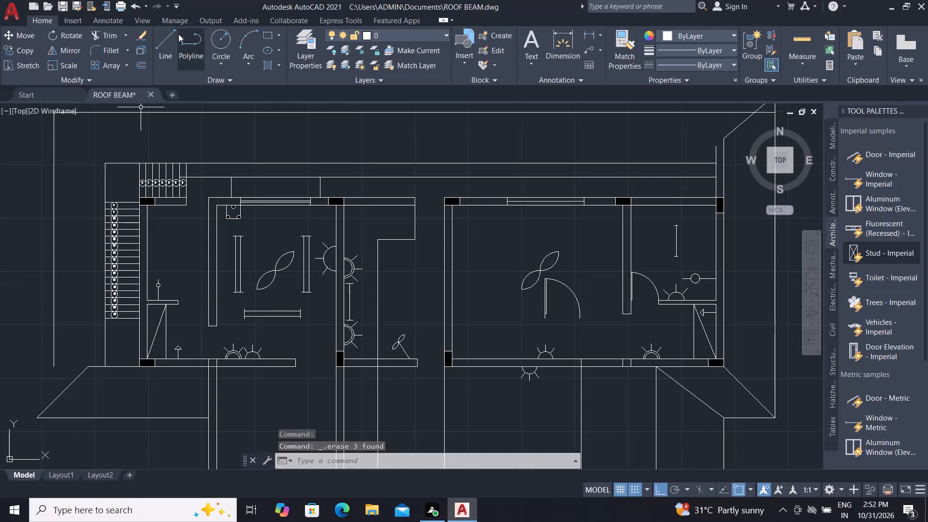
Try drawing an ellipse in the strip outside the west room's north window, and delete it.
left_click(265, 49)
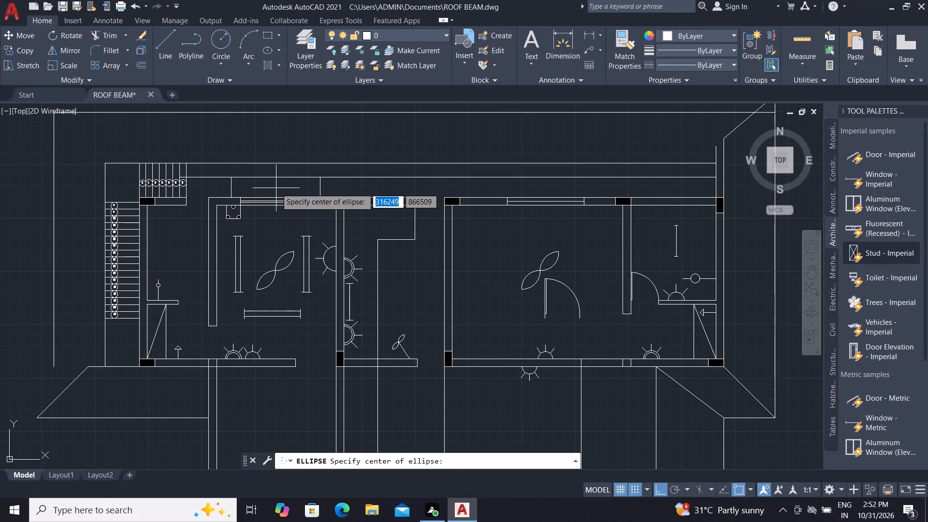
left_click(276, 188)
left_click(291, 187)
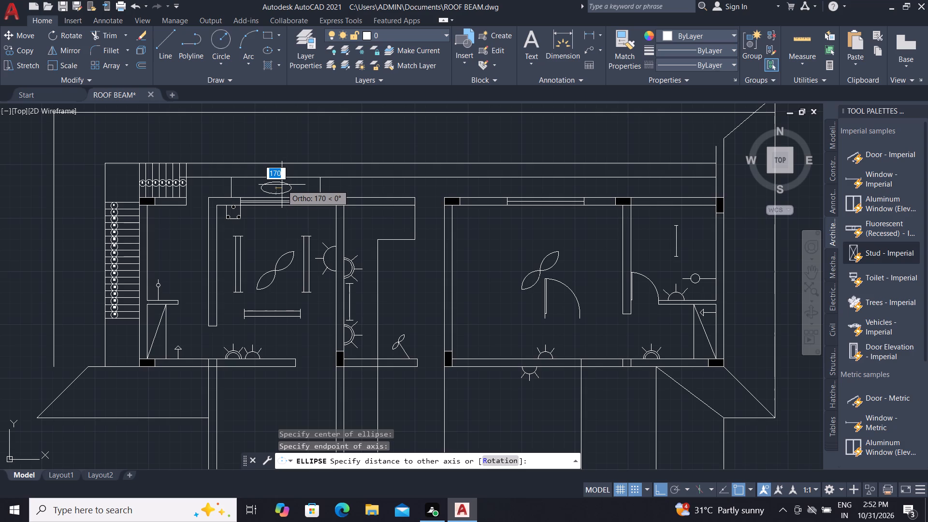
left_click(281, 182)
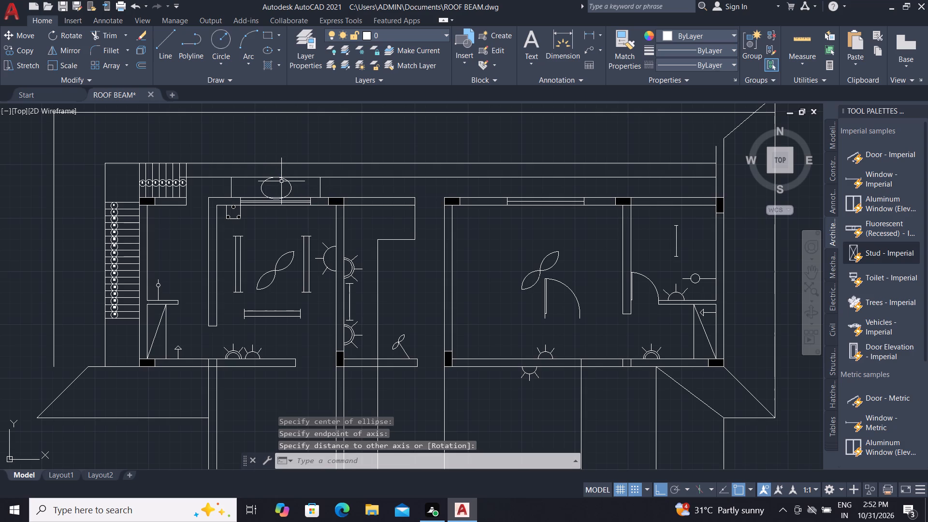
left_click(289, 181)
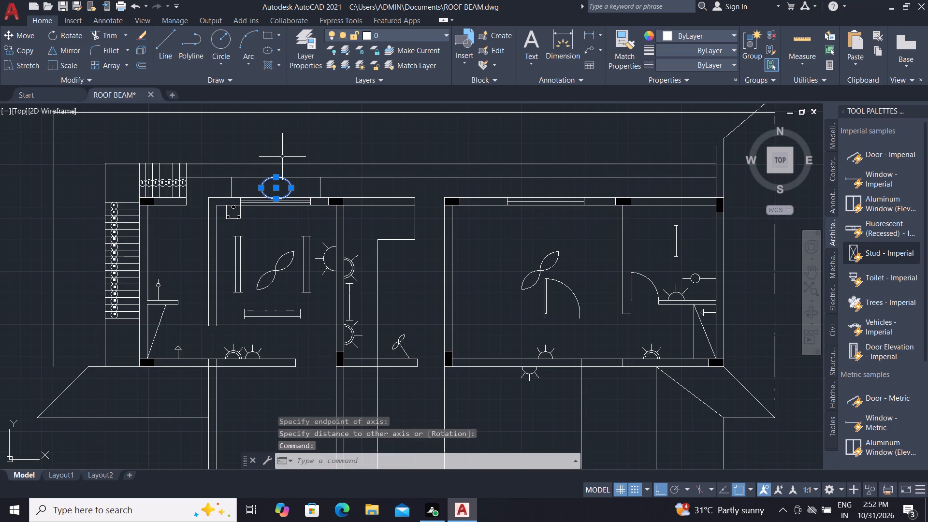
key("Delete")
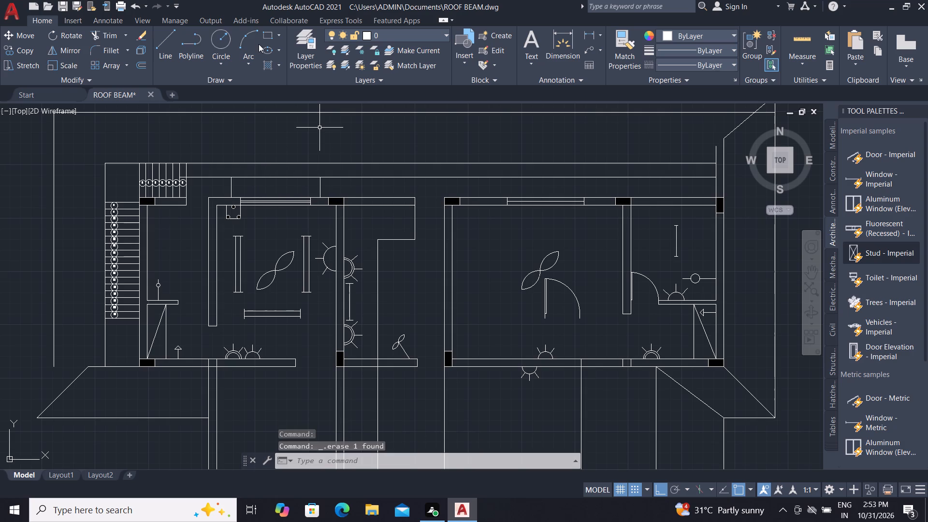
Draw a flat horizontal ellipse outside the west room's north window, with a minor half-axis of about 106.
left_click(266, 48)
scroll(265, 188, "up", 2)
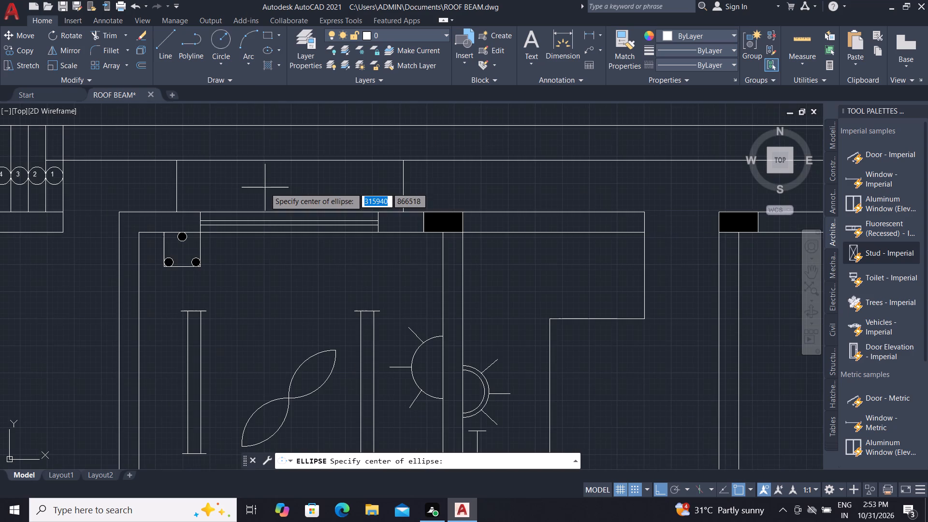
left_click(281, 194)
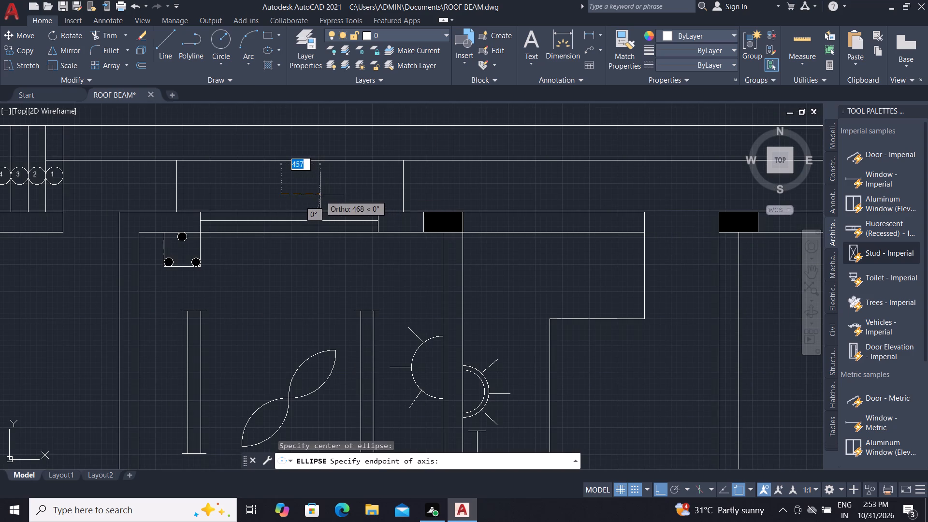
left_click(317, 193)
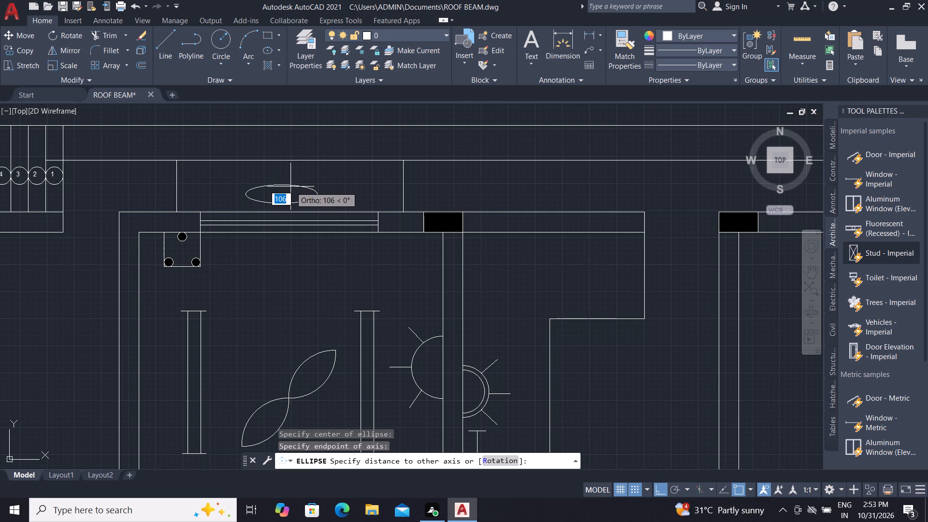
left_click(290, 187)
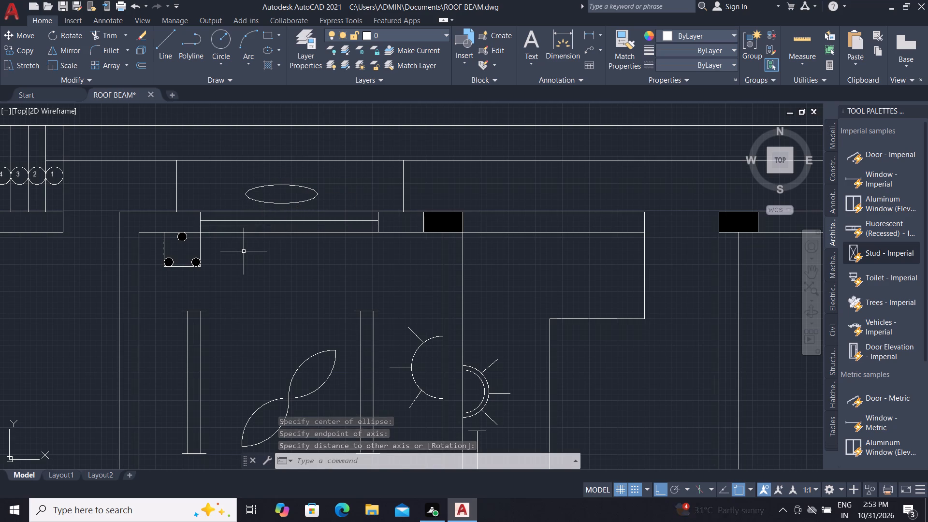
Copy the two-leaf fan symbol from the west room straight north to the empty area beyond the outer roof line.
scroll(244, 251, "down", 4)
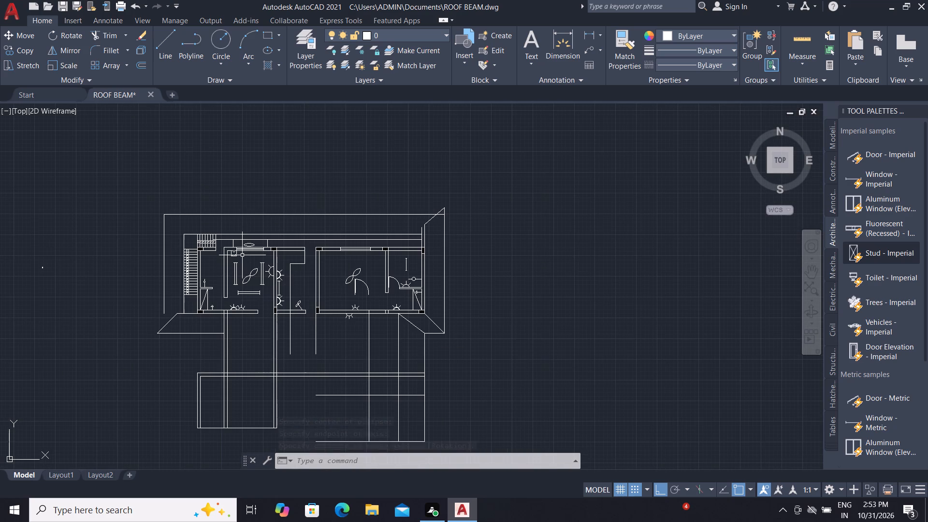
scroll(338, 243, "up", 2)
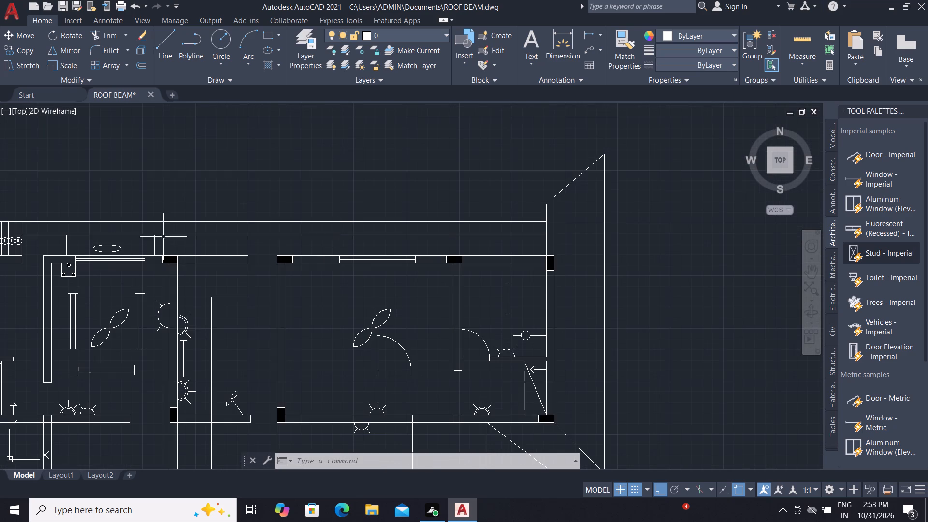
middle_click_drag(180, 257, 205, 263)
middle_click(206, 263)
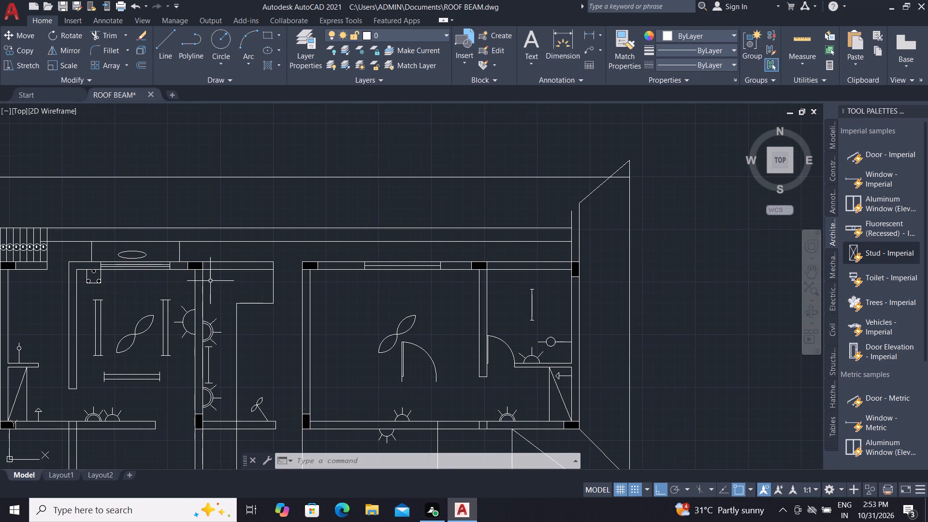
scroll(210, 281, "up", 2)
middle_click_drag(225, 285, 296, 256)
scroll(295, 254, "down", 2)
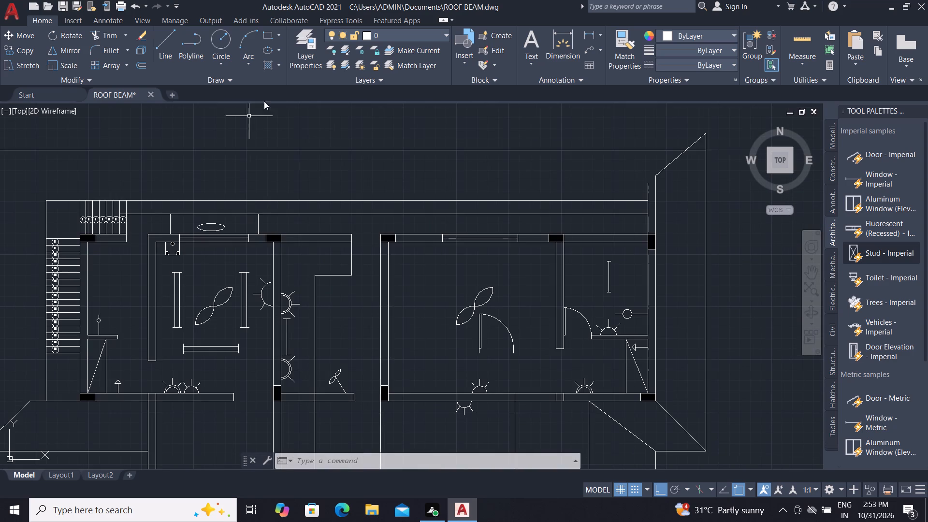
left_click(191, 278)
left_click(233, 326)
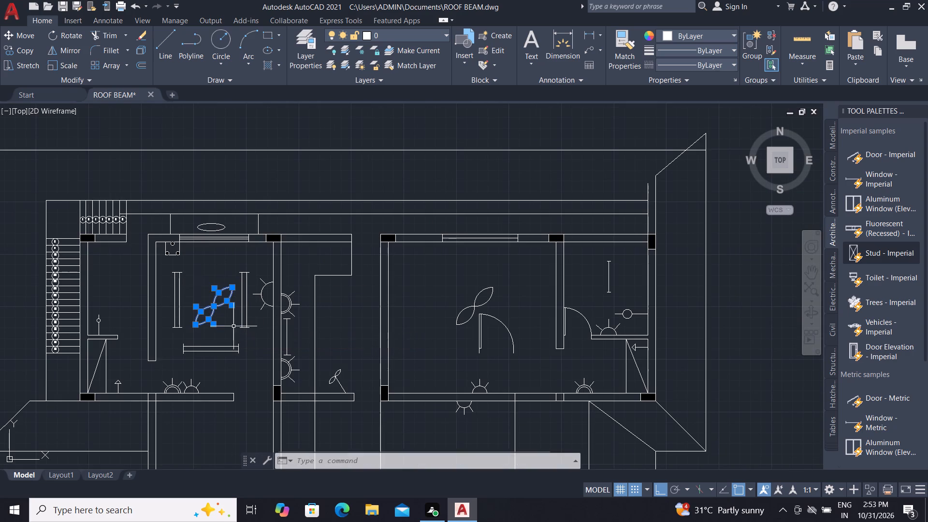
left_click(3, 50)
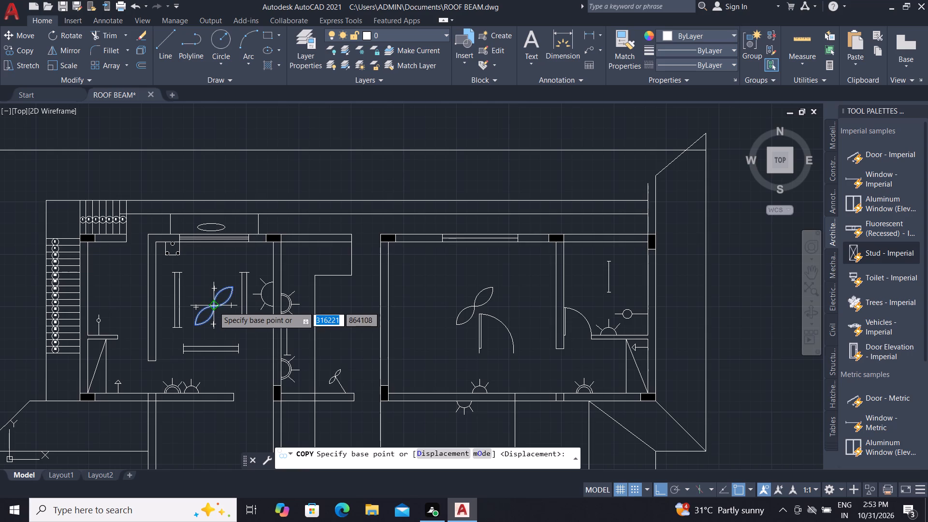
left_click(214, 306)
scroll(211, 304, "down", 3)
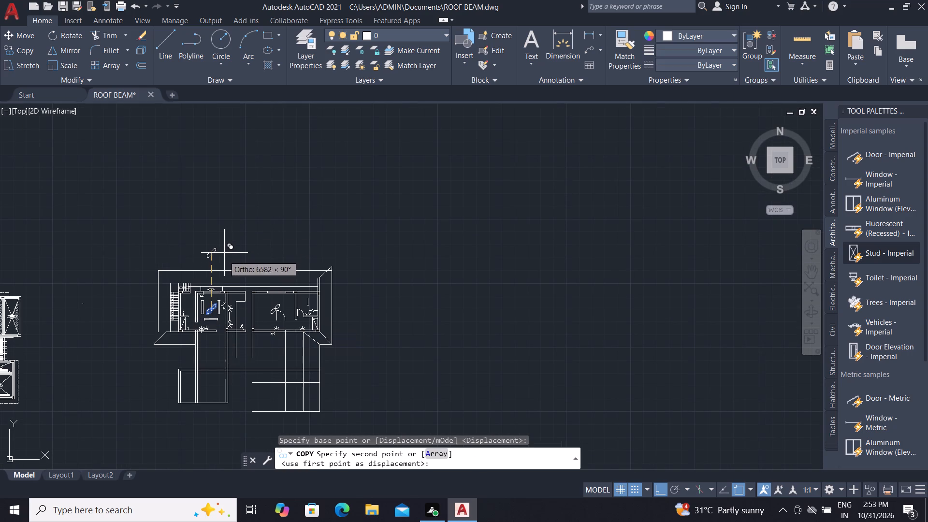
left_click(222, 262)
scroll(210, 265, "up", 3)
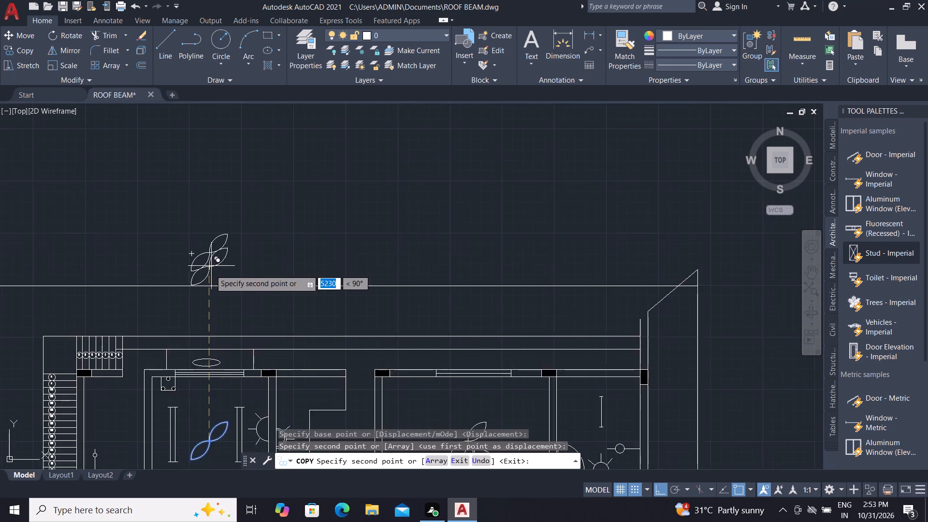
scroll(210, 270, "up", 2)
key("Escape")
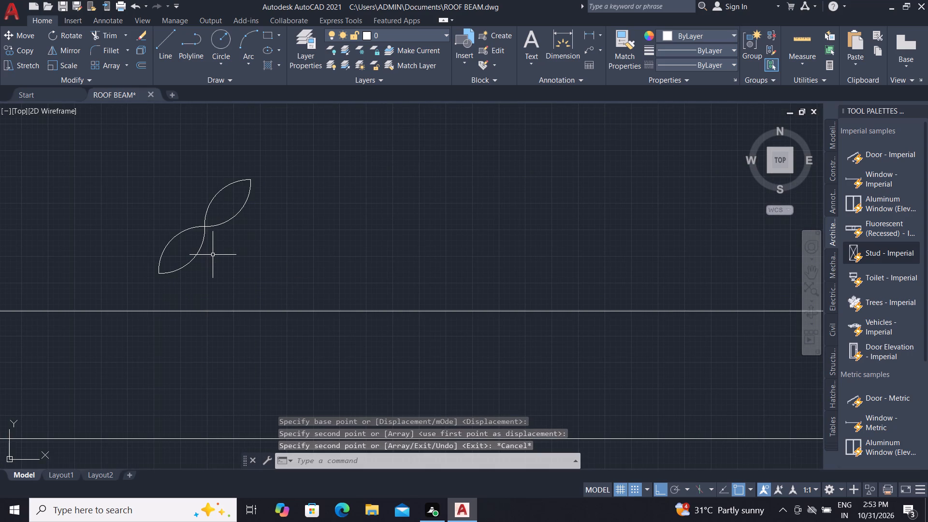
Scale the copied fan symbol down to about 40% of its size, using its southwest tip as base point.
type("SC")
key("space")
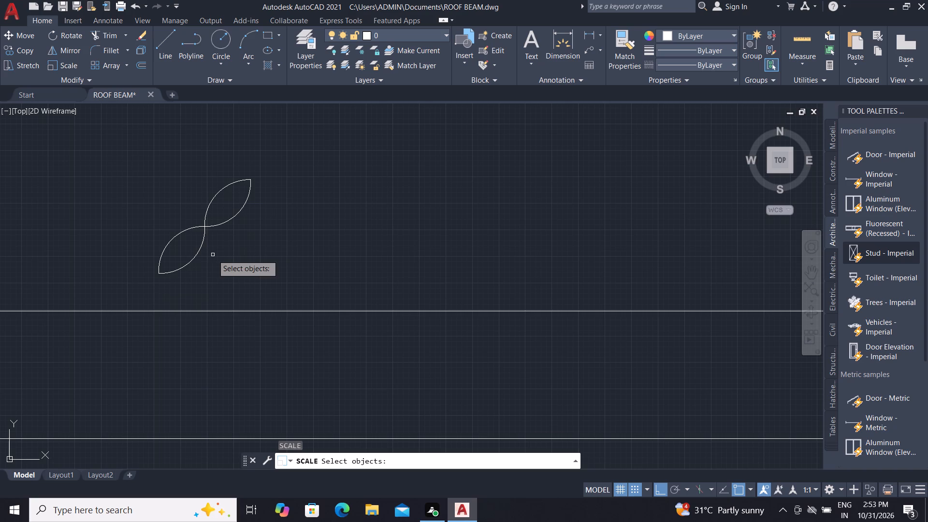
left_click(124, 124)
left_click(287, 305)
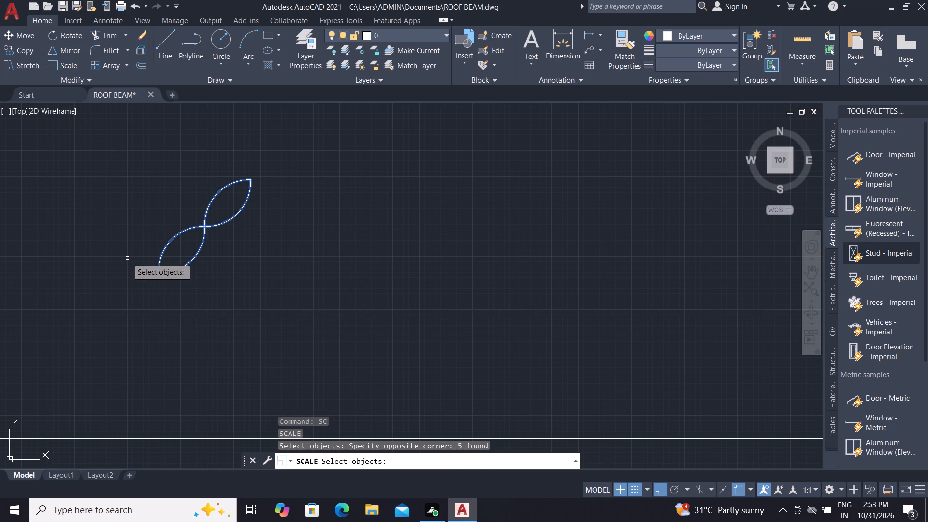
right_click(127, 258)
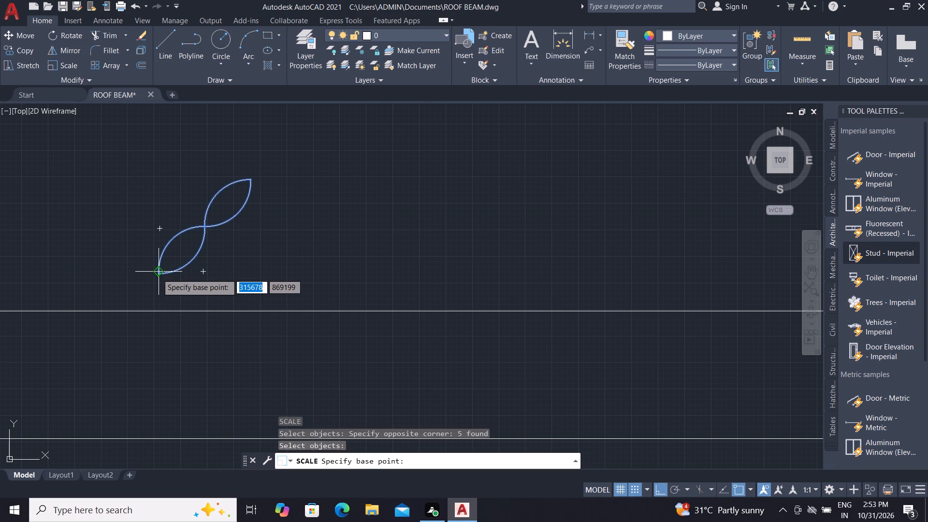
left_click(157, 274)
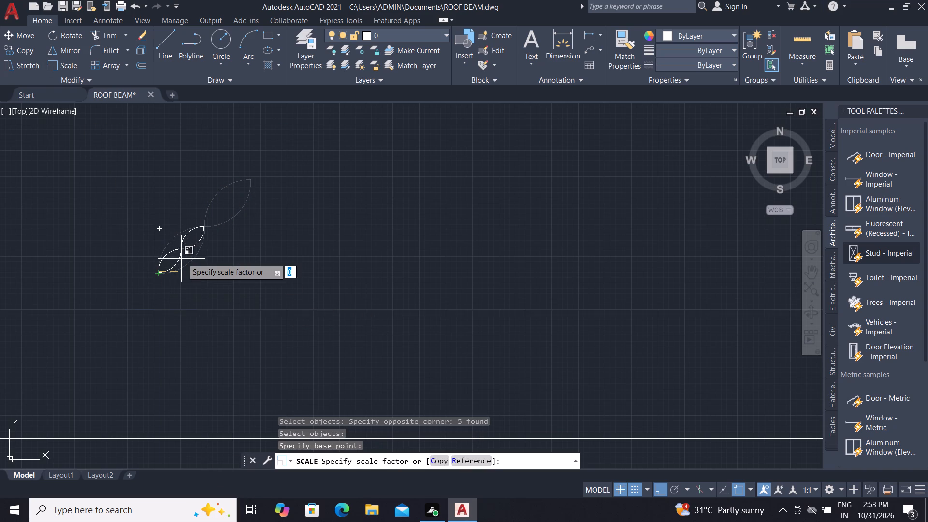
left_click(176, 260)
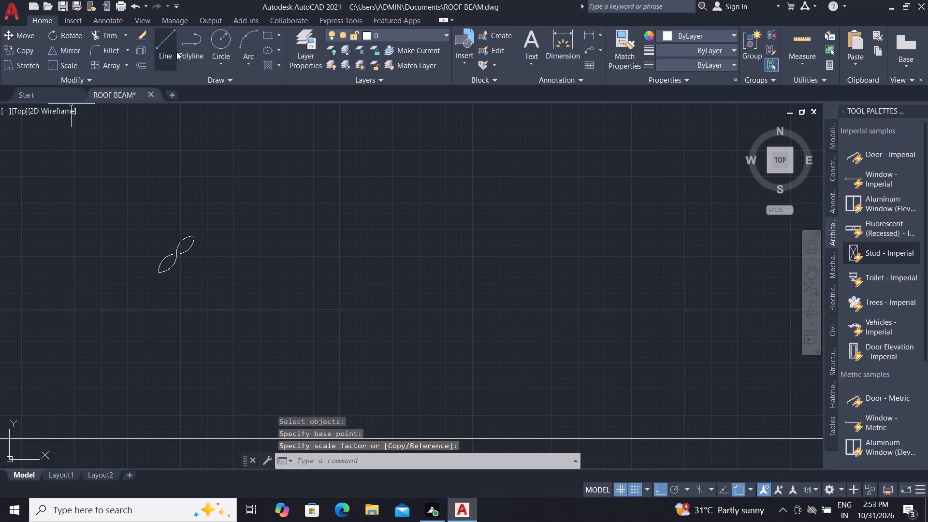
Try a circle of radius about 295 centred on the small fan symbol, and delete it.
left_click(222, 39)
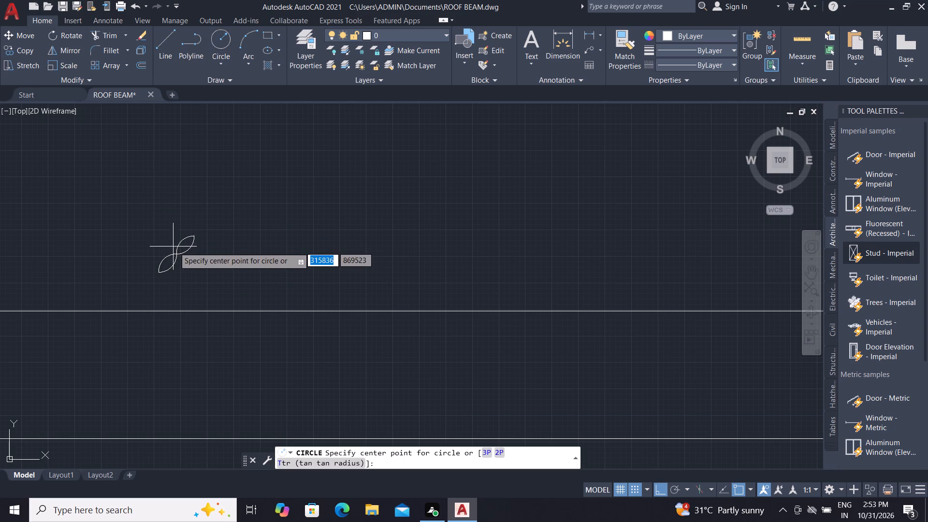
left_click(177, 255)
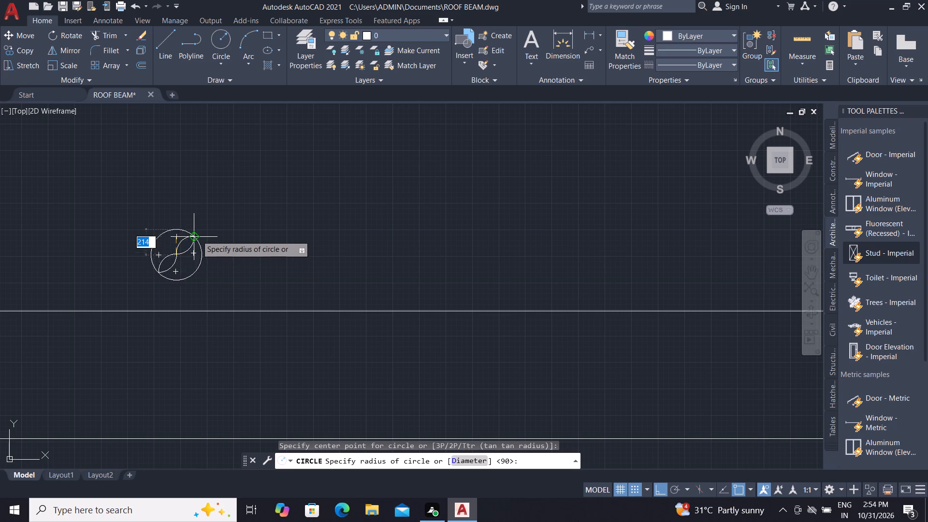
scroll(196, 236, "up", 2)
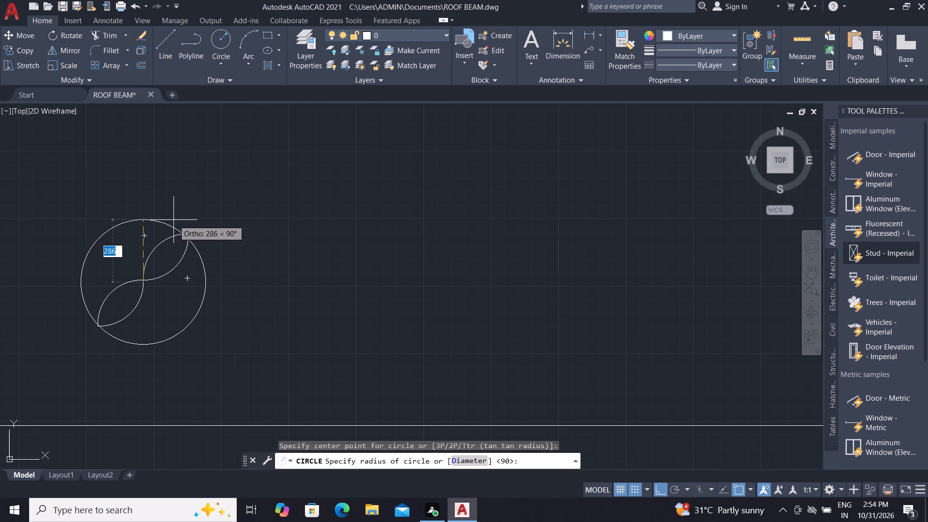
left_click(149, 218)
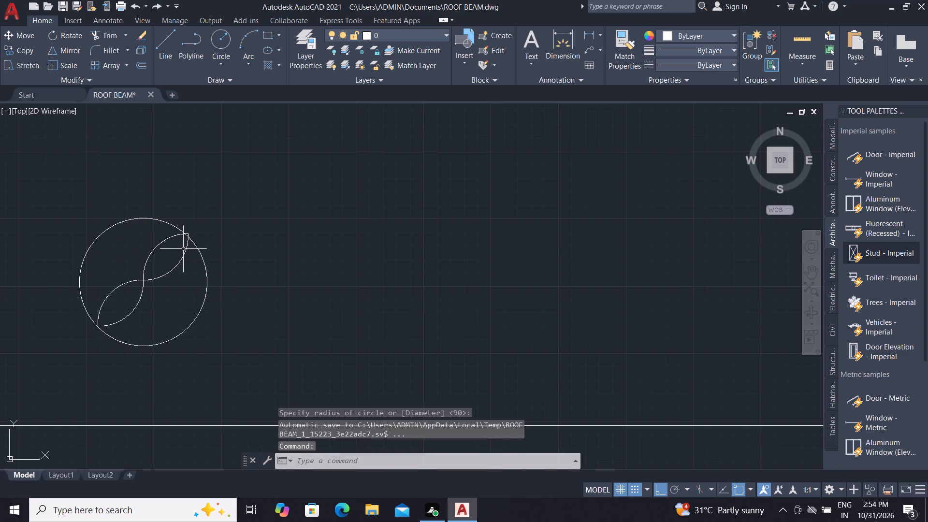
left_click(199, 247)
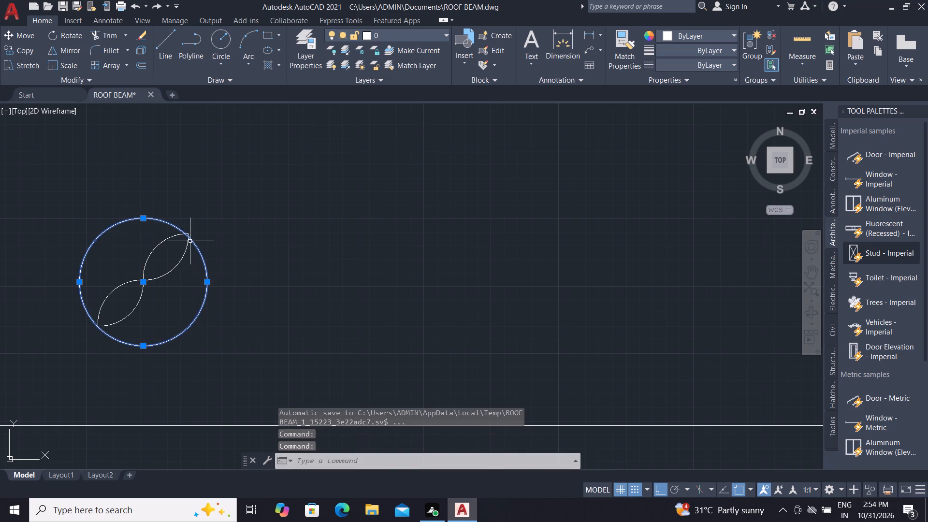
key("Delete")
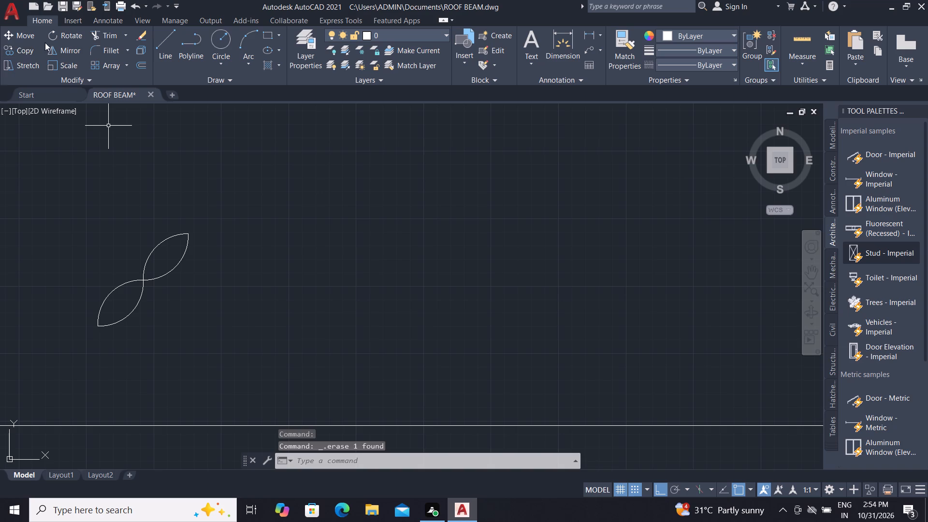
Draw a circle around the small fan symbol, centred where its leaves meet and passing through the northeast leaf tip.
left_click(222, 38)
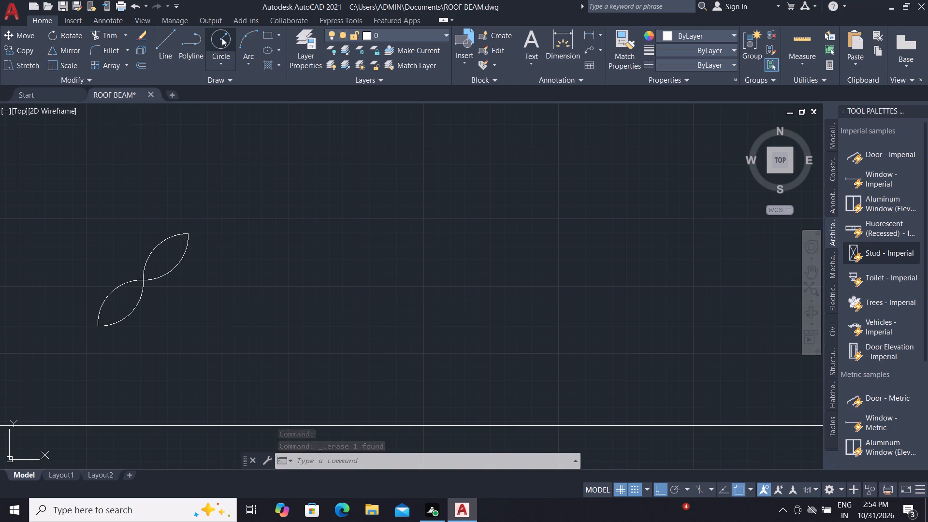
left_click(144, 280)
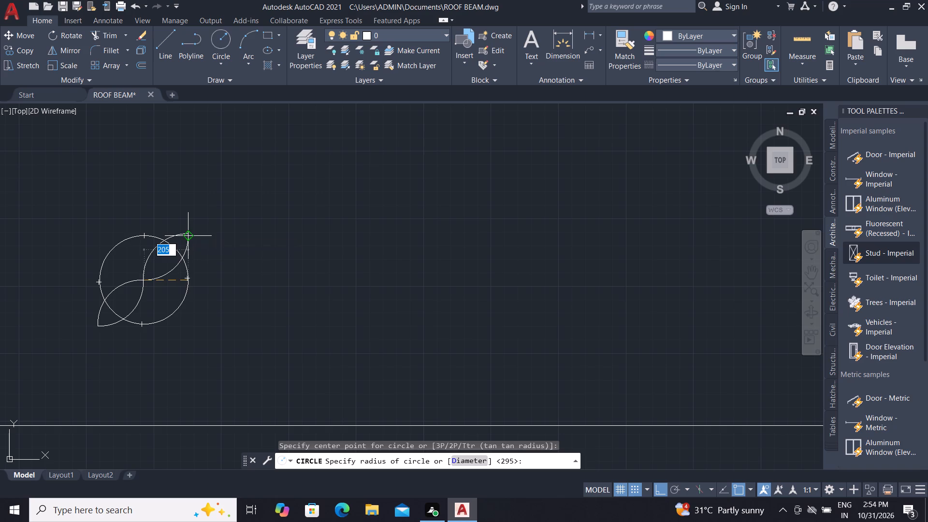
scroll(188, 235, "up", 4)
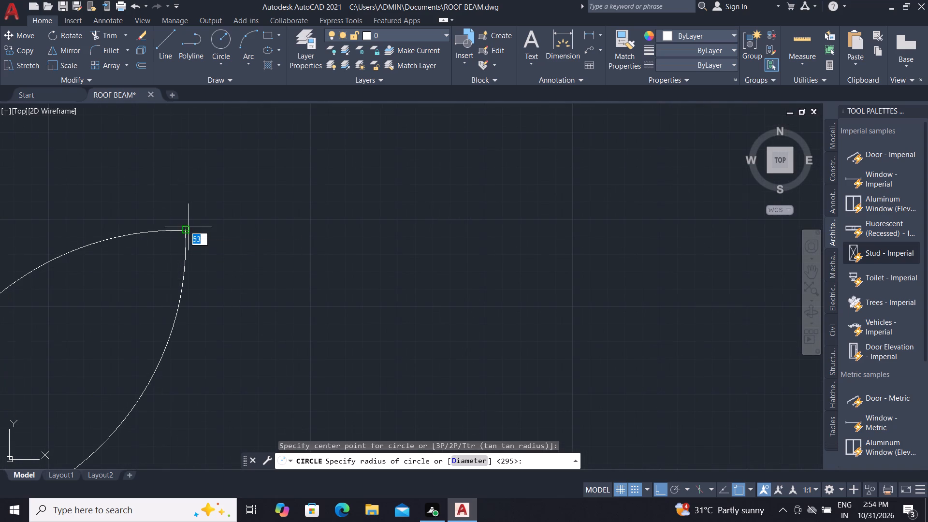
left_click(189, 227)
scroll(200, 237, "down", 5)
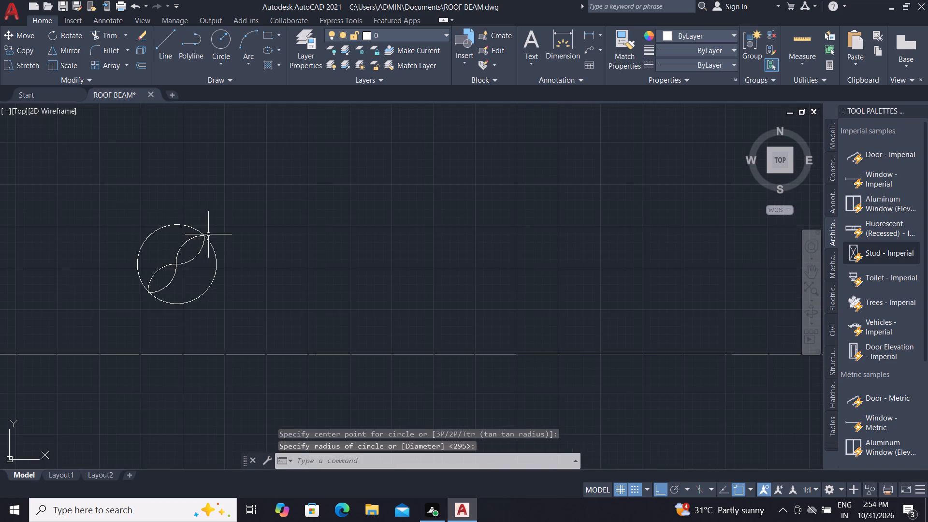
scroll(192, 244, "down", 1)
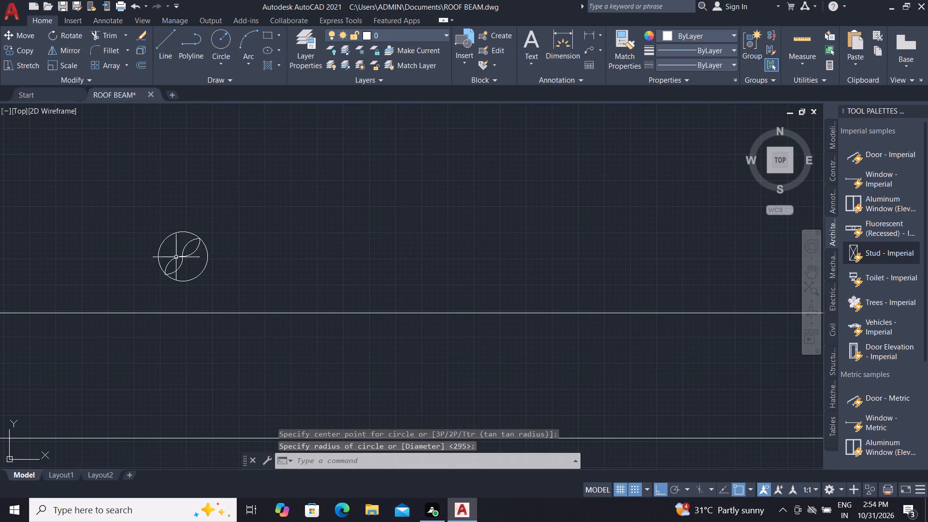
scroll(174, 265, "down", 2)
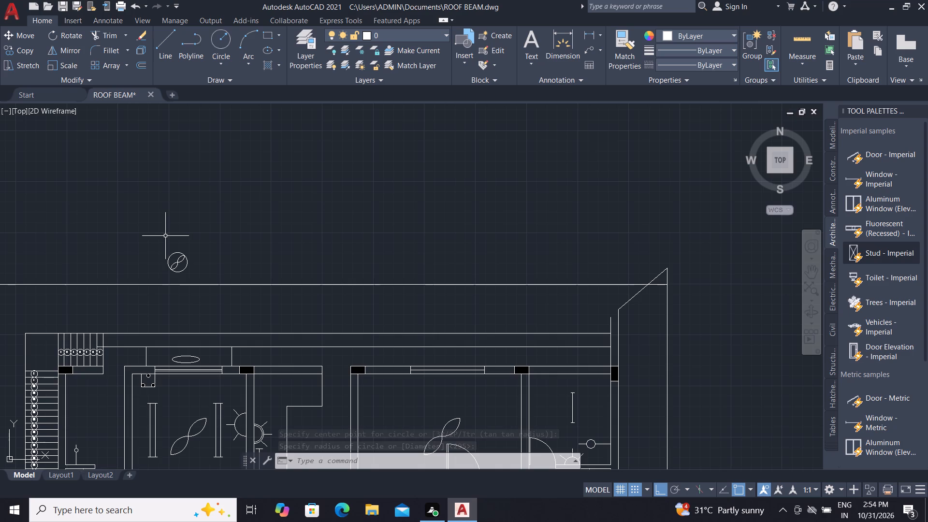
Scale the circled fan symbol down to about 70% of its size, using a base point at its southwest edge.
left_click(165, 236)
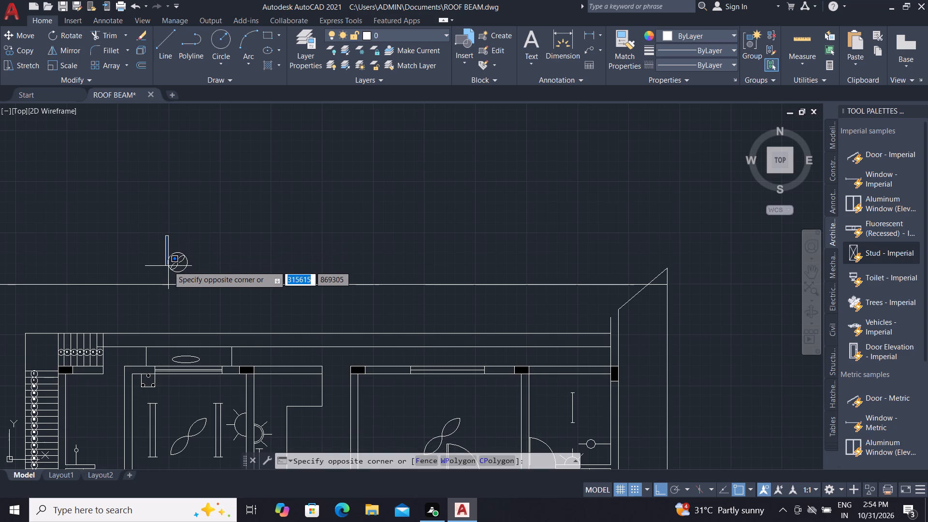
left_click(196, 277)
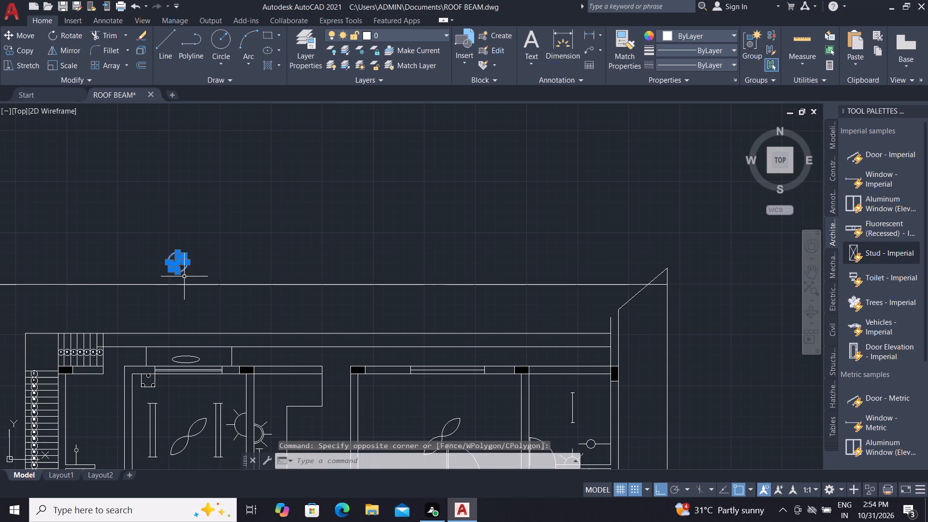
type("SC")
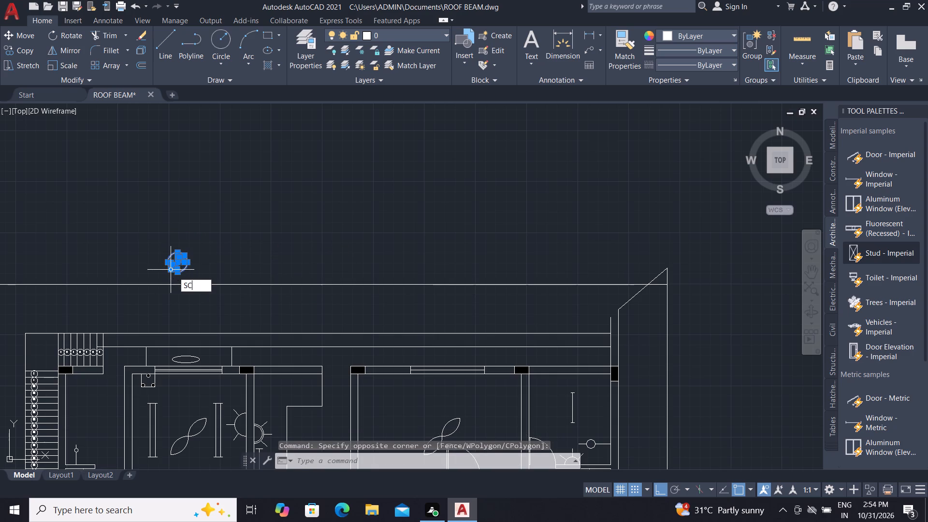
key("space")
scroll(128, 347, "up", 3)
scroll(215, 307, "down", 3)
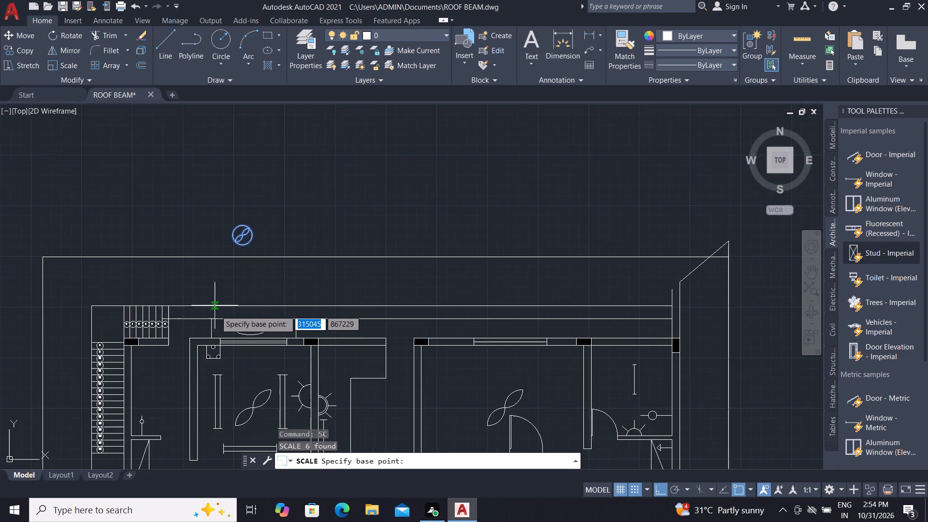
scroll(228, 263, "up", 4)
scroll(247, 256, "down", 3)
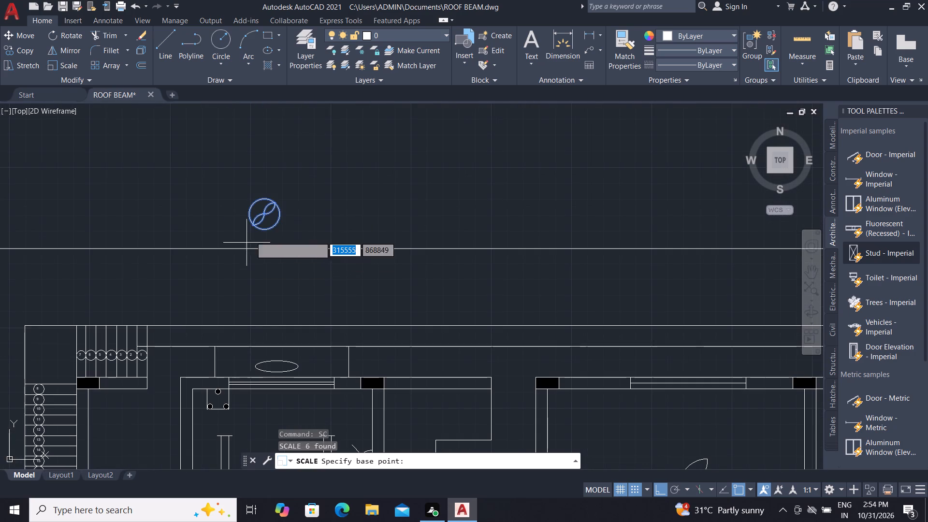
left_click(251, 228)
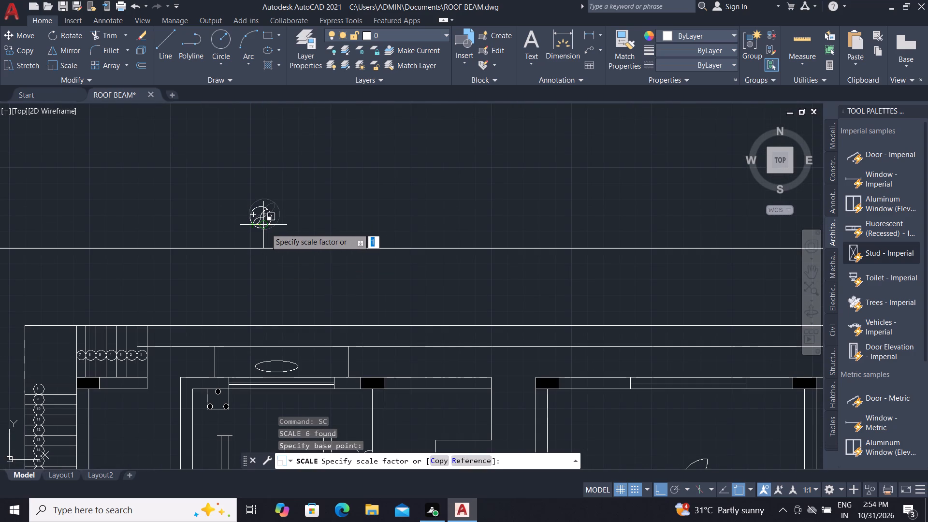
left_click(267, 227)
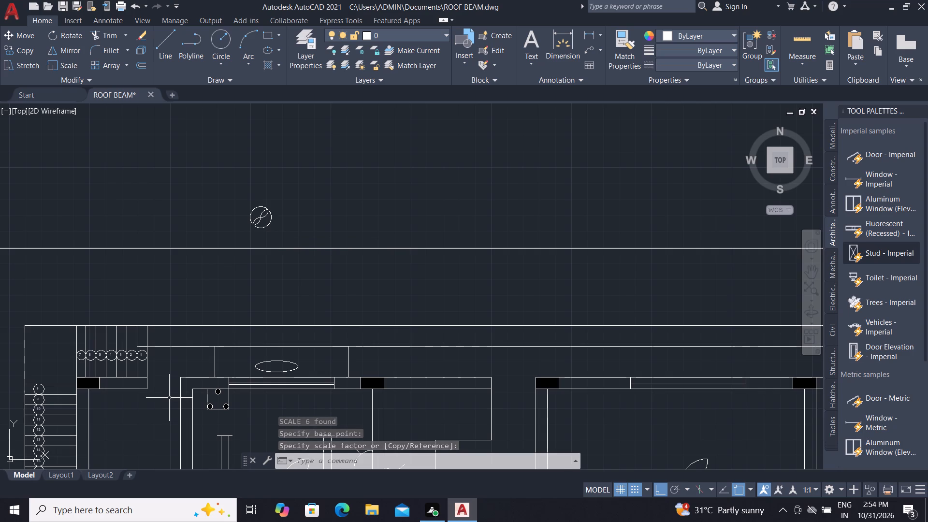
Extend both horizontal wall lines below the north stair flight east to the outer wall line of the west room.
type("EX")
key("space")
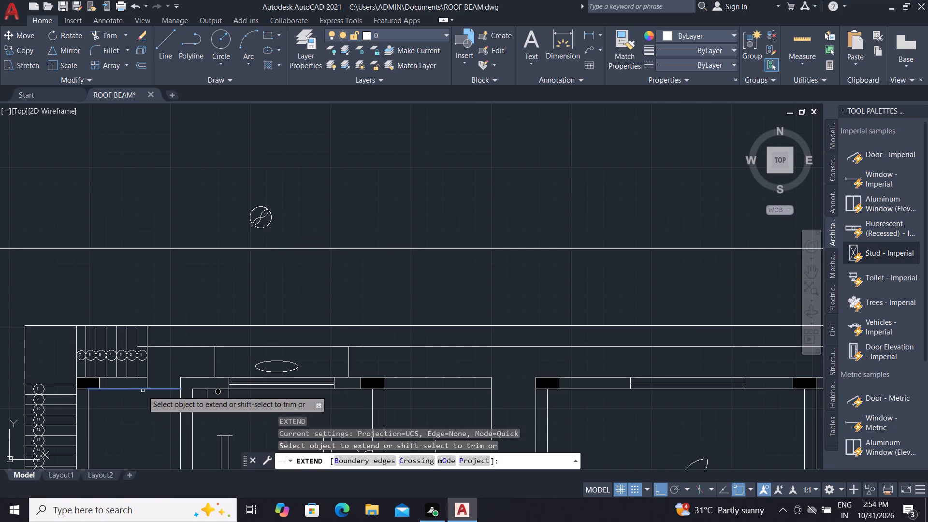
left_click(143, 391)
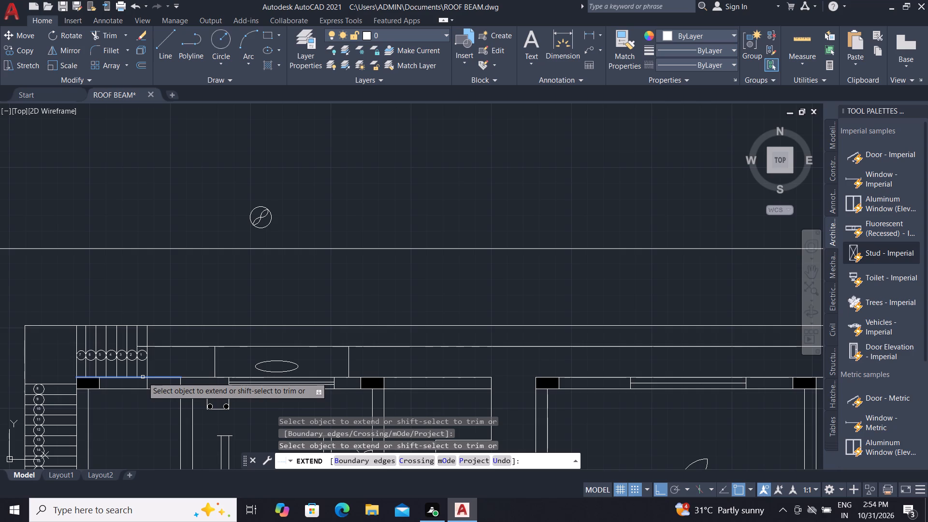
left_click(143, 377)
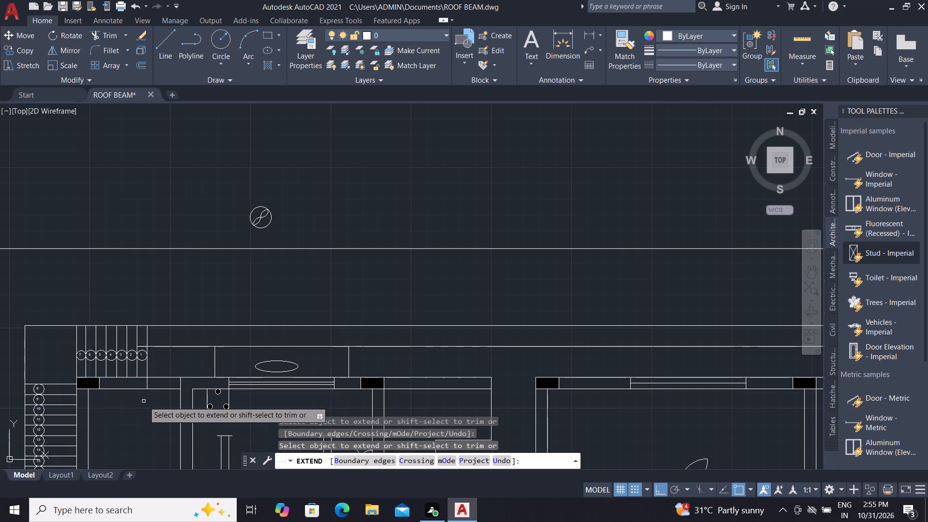
key("Escape")
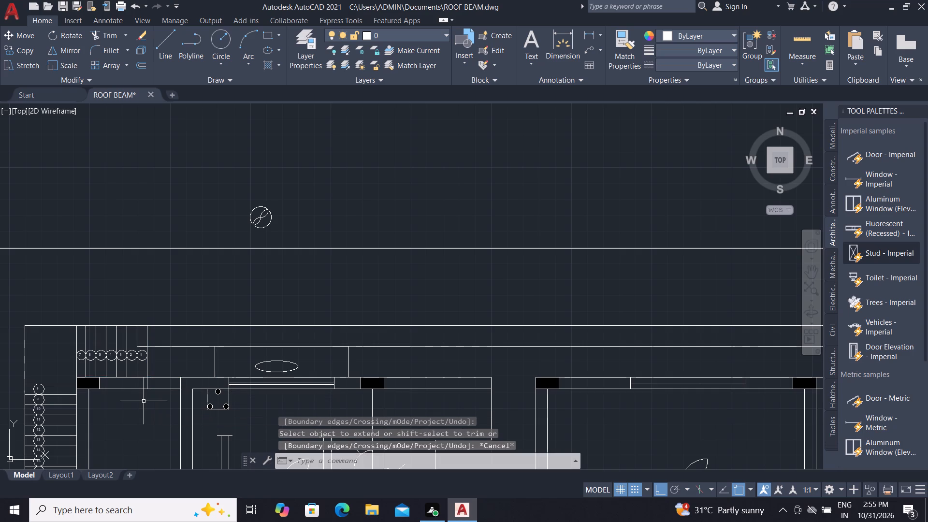
Start another Extend operation for further wall lines near the northwest stair.
type("EX")
key("space")
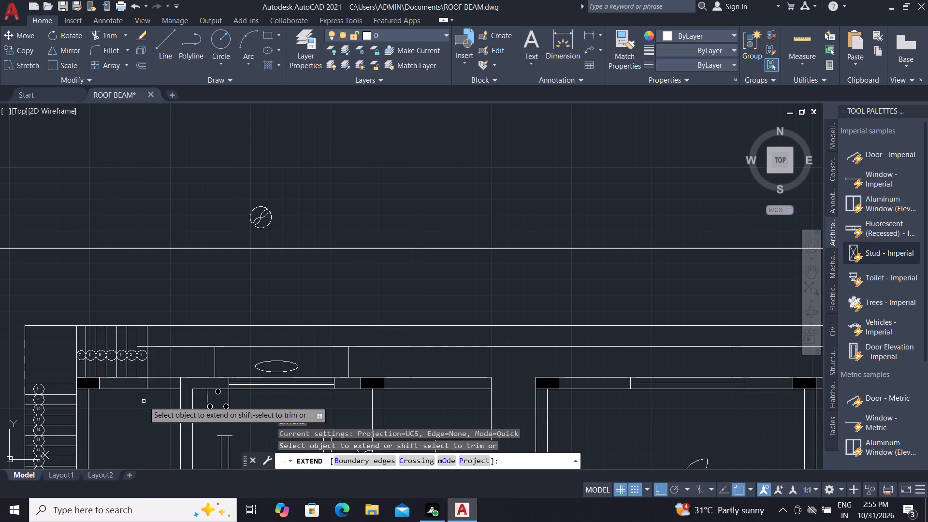
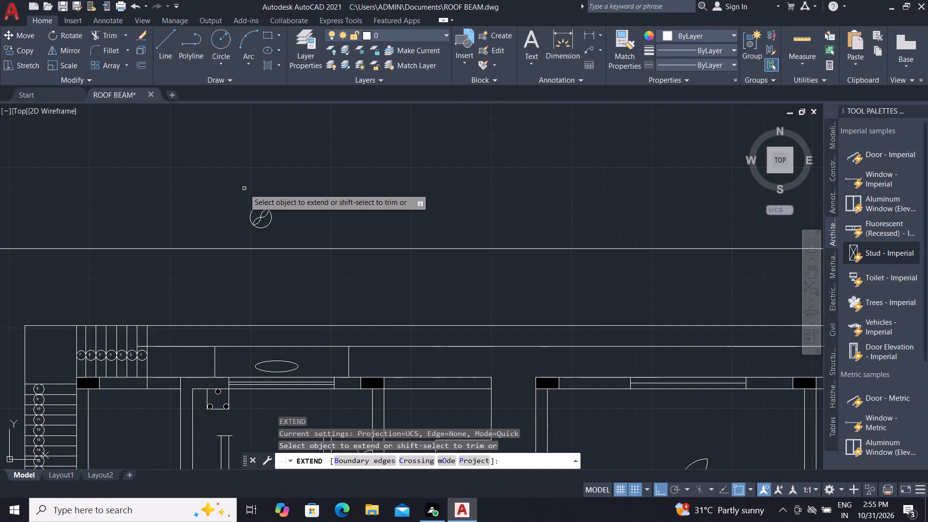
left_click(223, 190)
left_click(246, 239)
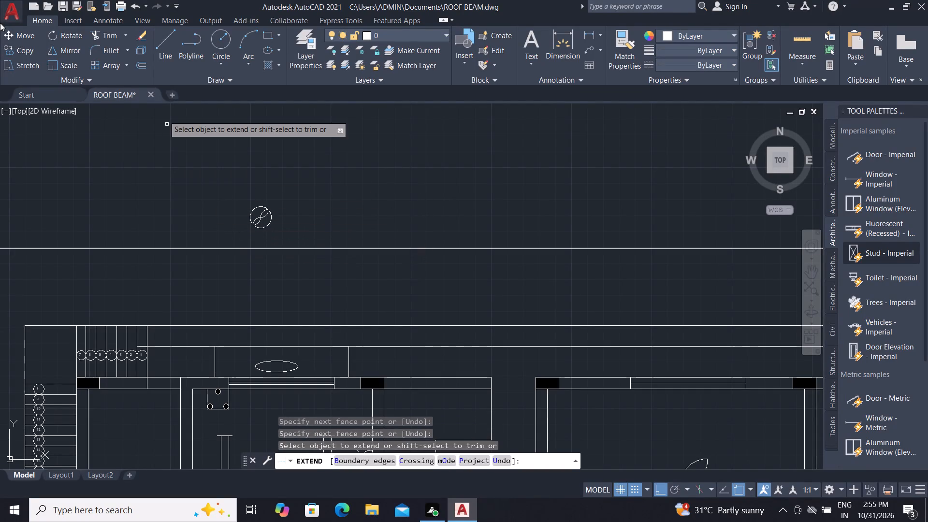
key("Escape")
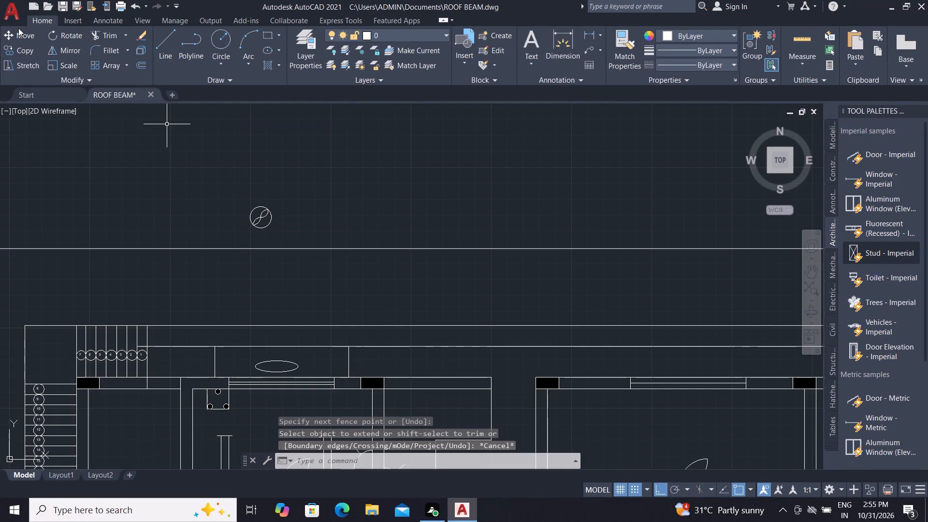
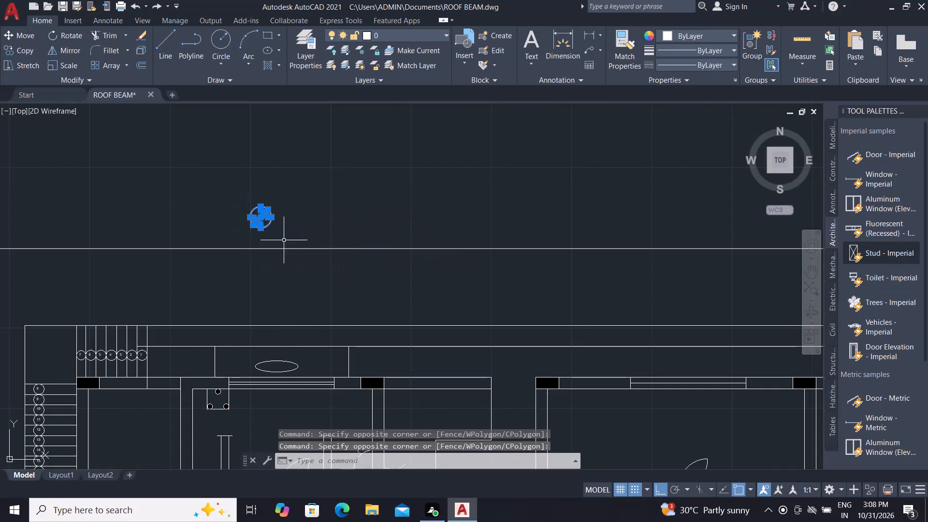
Copy the circled fan symbol with Ortho off into the north wall band, just beside stair tread 1.
left_click(12, 49)
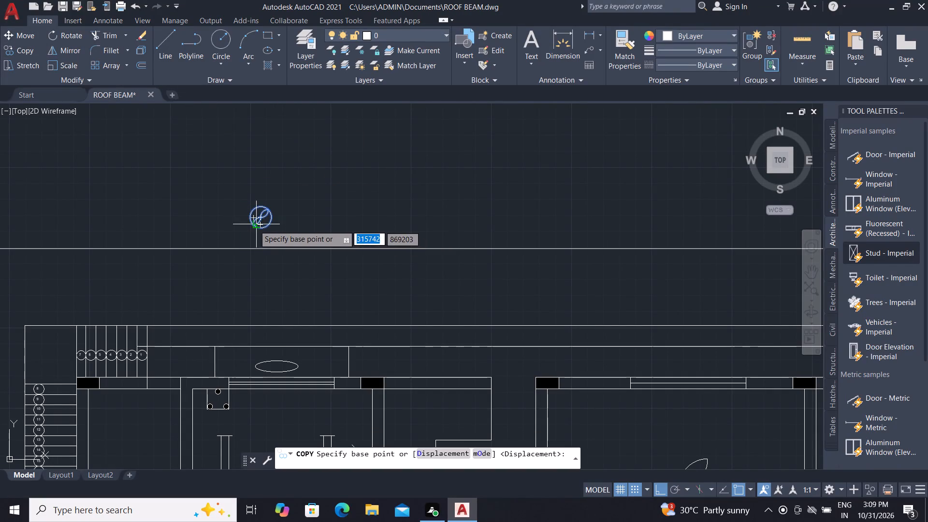
left_click(252, 221)
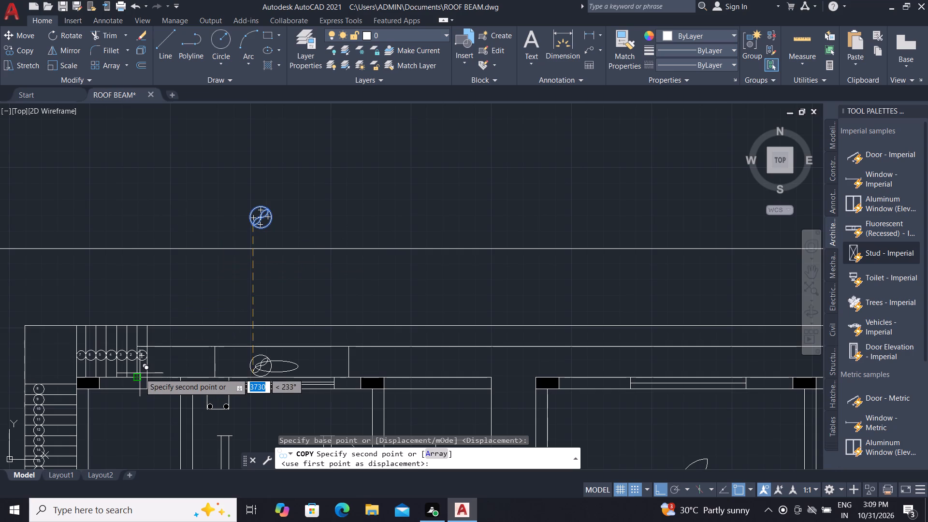
key("F8")
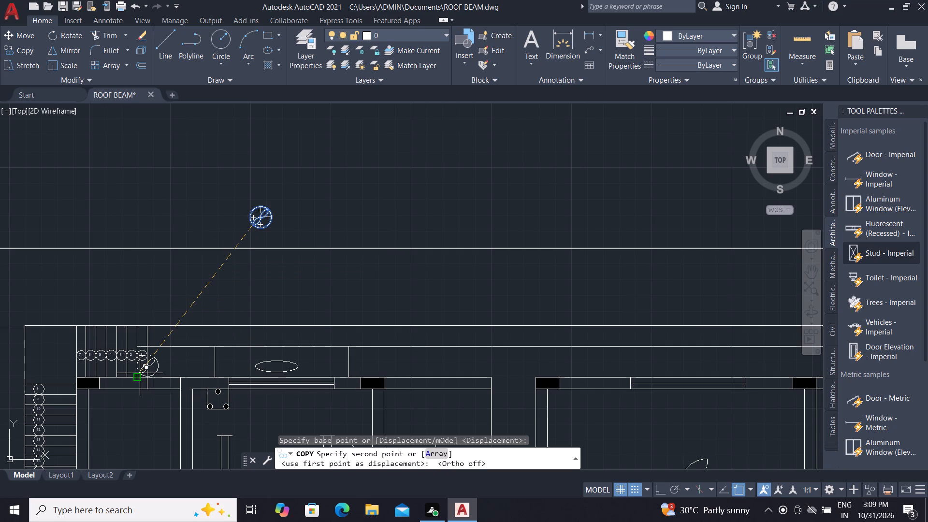
scroll(140, 373, "up", 2)
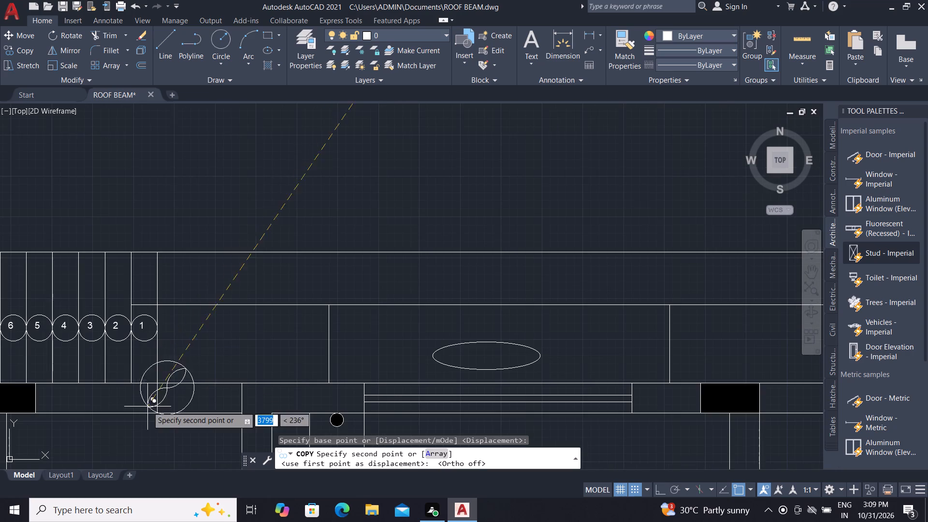
scroll(147, 406, "down", 1)
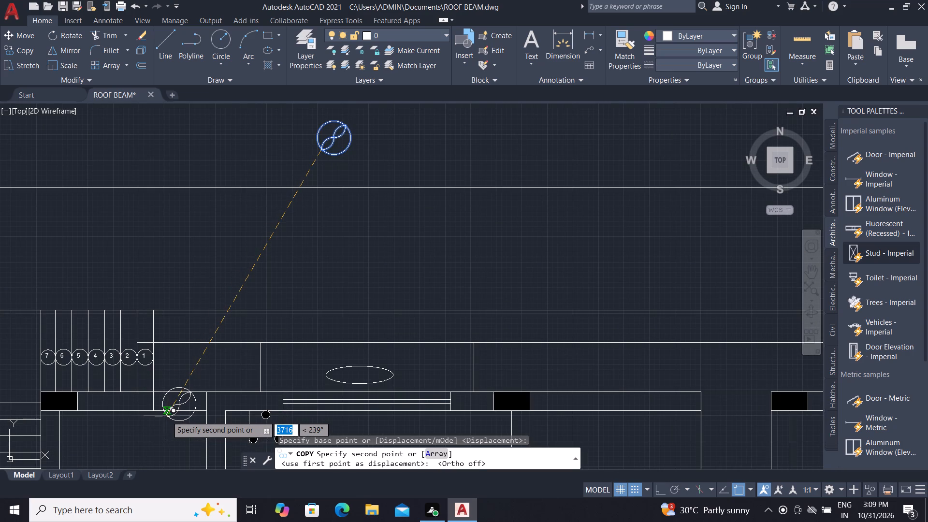
scroll(167, 416, "up", 1)
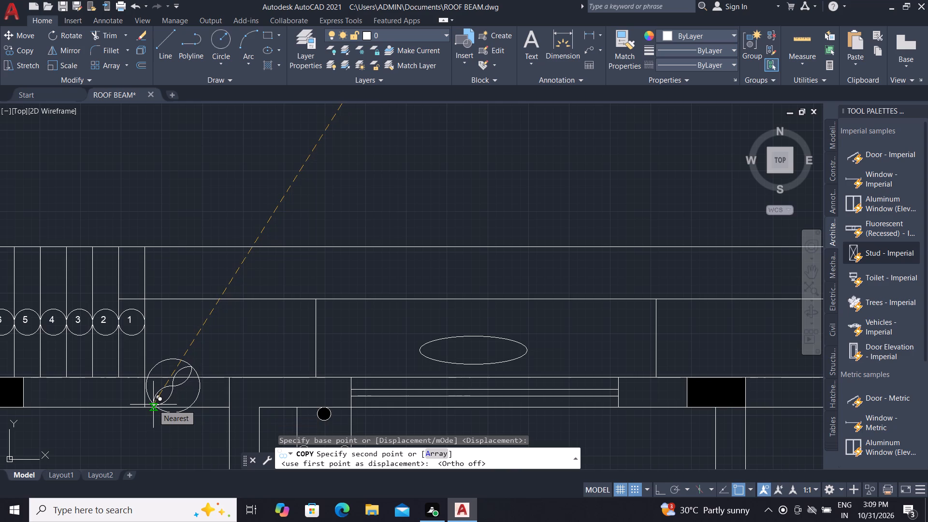
left_click(153, 405)
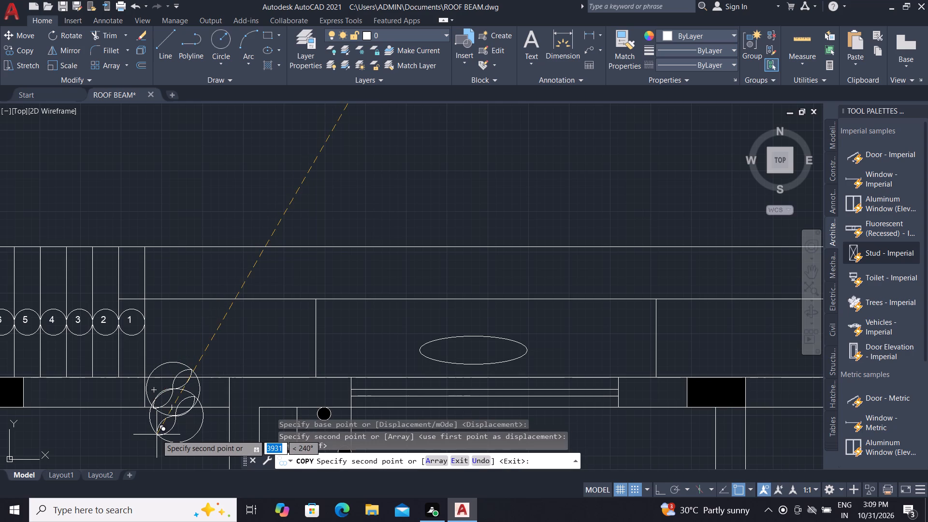
key("Escape")
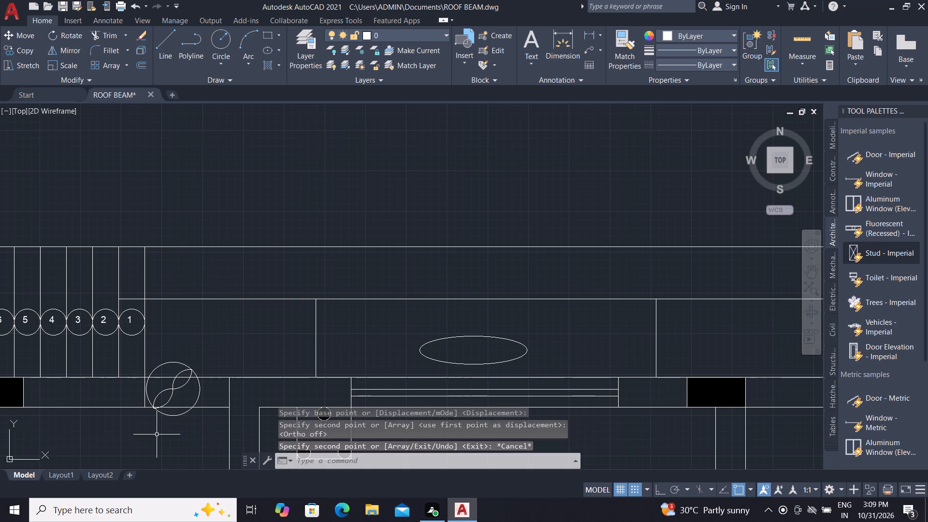
Draw a horizontal line about 649 long through the copied symbol, from the stair's edge line to the vertical wall line.
type("L")
key("space")
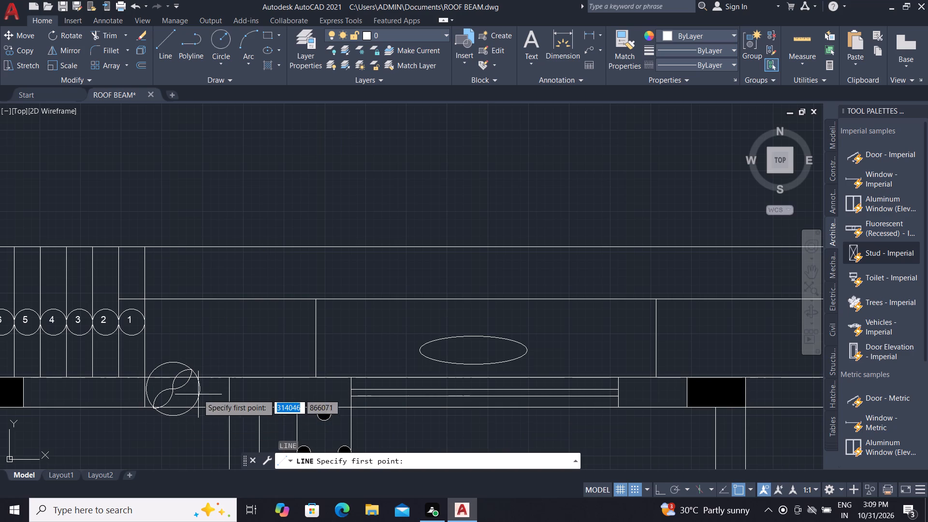
left_click(144, 393)
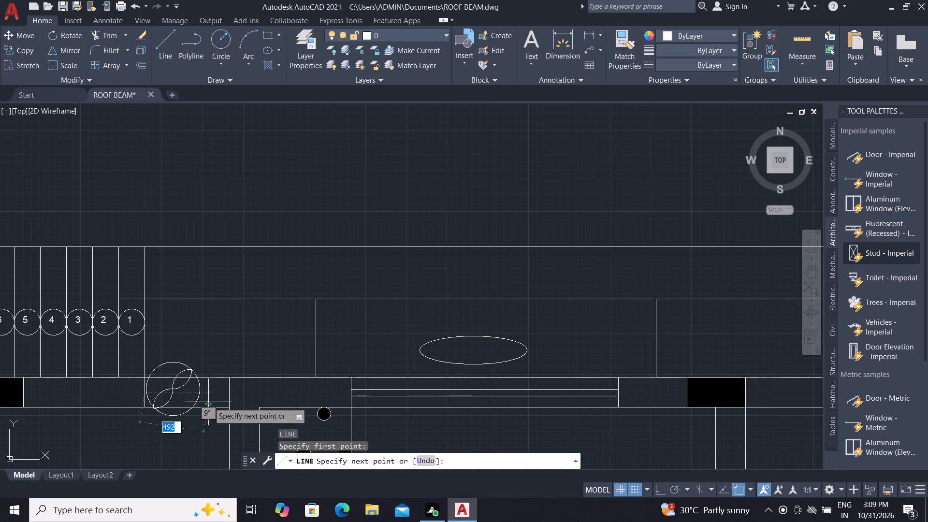
left_click(232, 392)
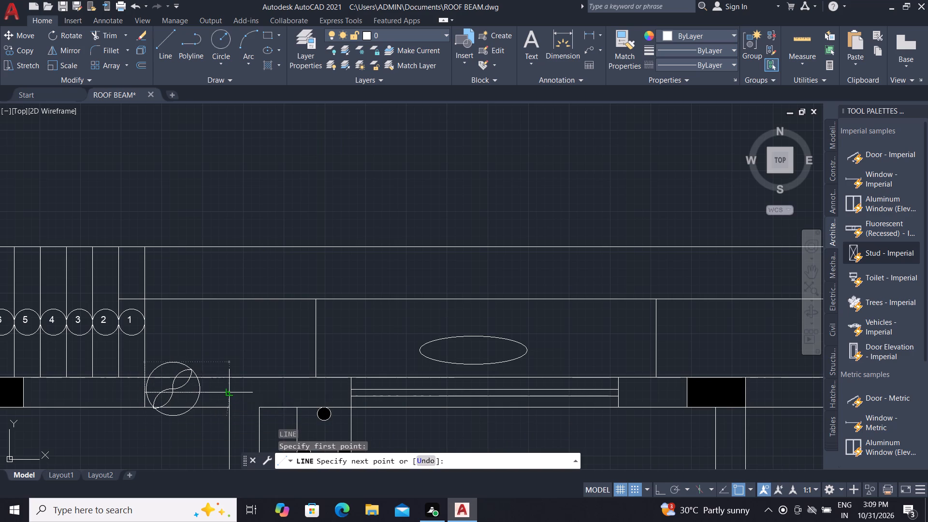
key("Escape")
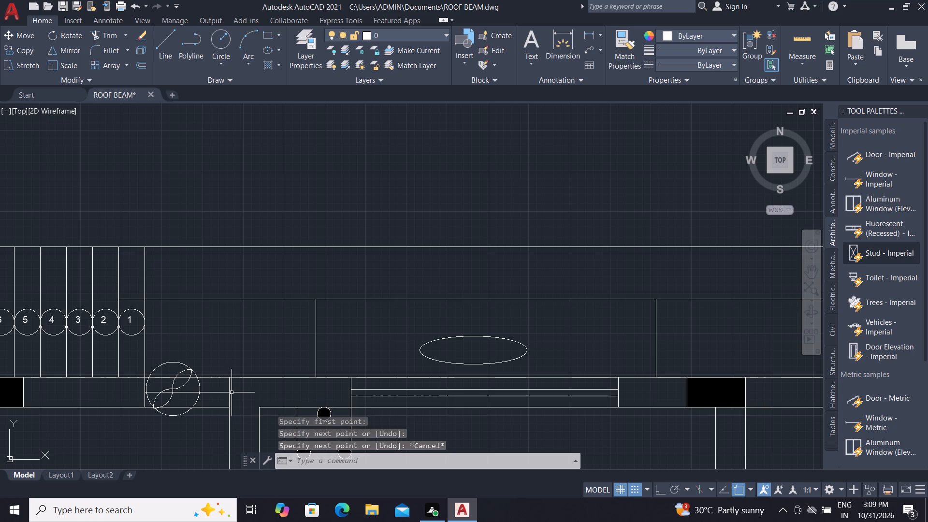
Add the multiline text "F W - 2" between the two horizontal lines above the ellipse.
type("T")
key("space")
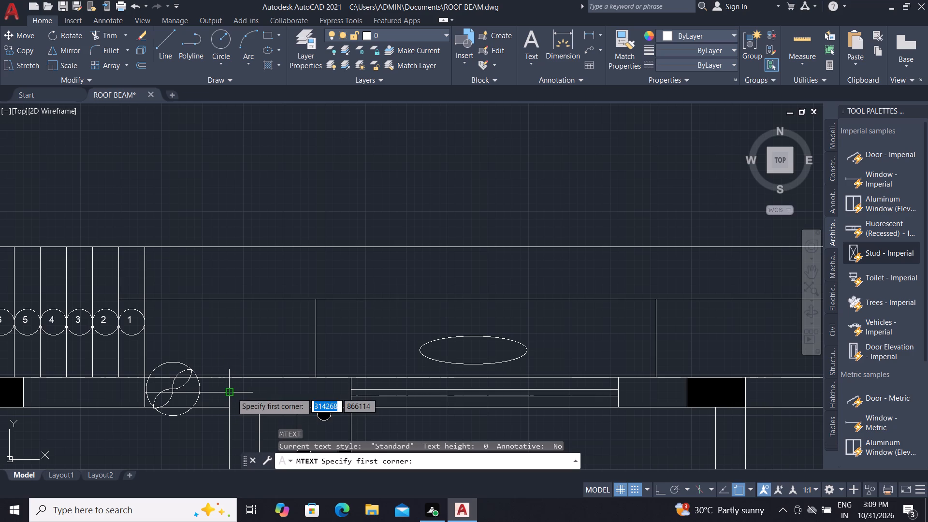
left_click(366, 266)
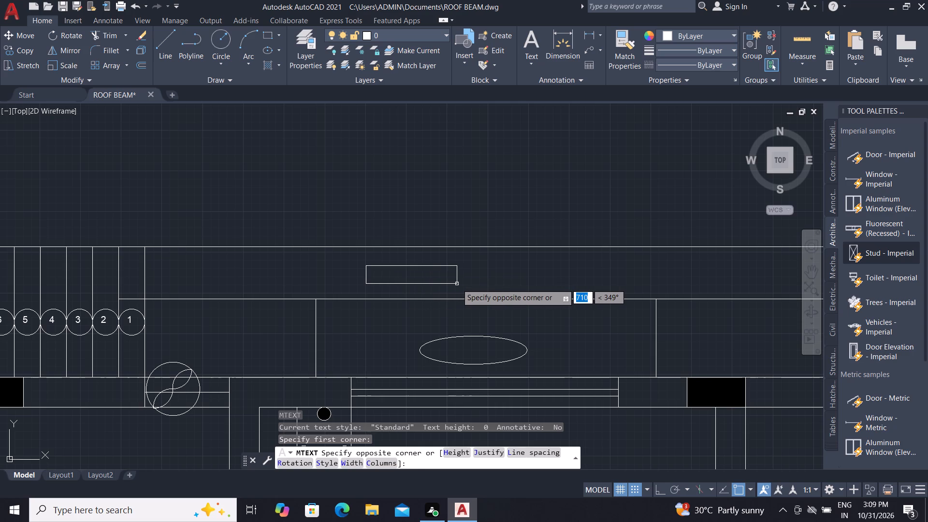
left_click(457, 284)
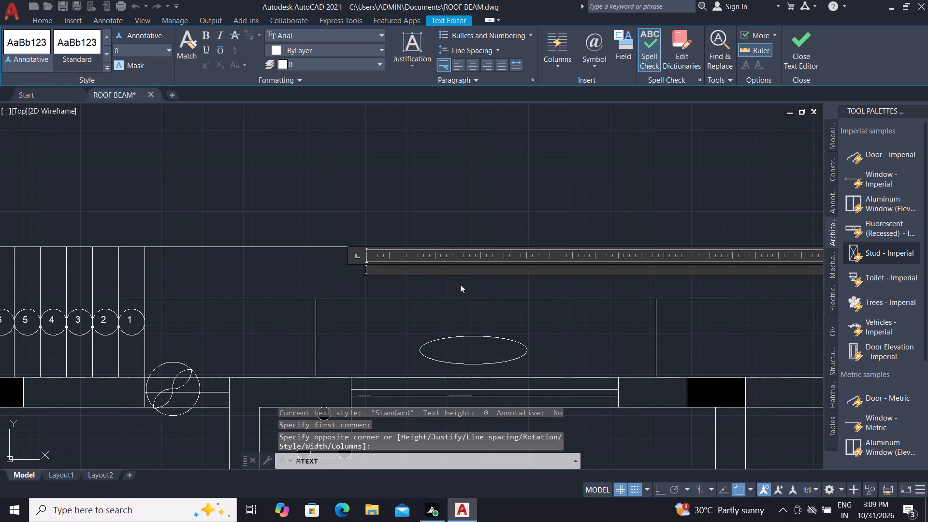
type("F W")
key("space")
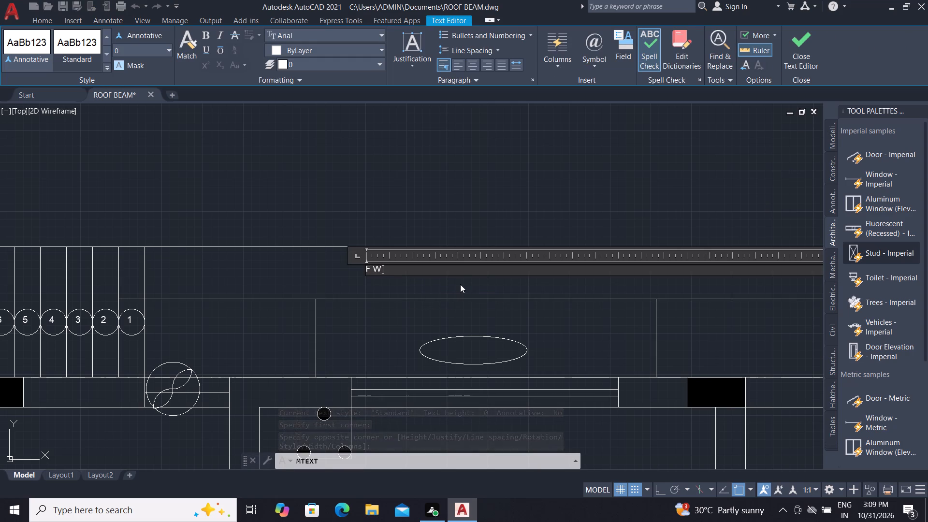
key("shift+underscore")
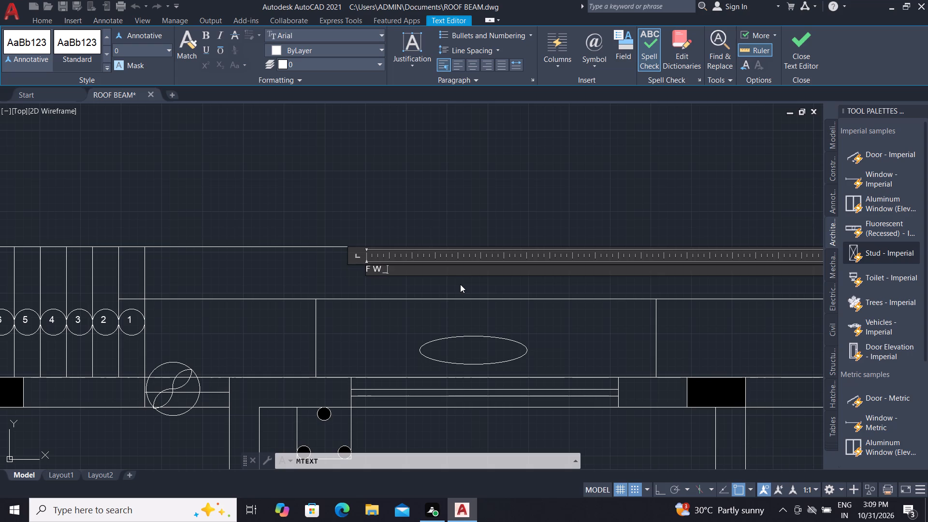
key("BackSpace")
key("minus")
key("space")
key("2")
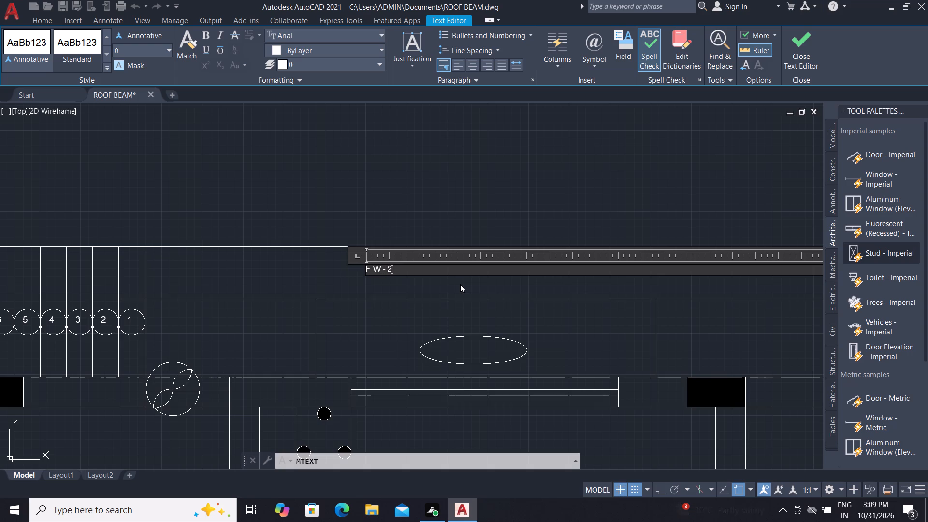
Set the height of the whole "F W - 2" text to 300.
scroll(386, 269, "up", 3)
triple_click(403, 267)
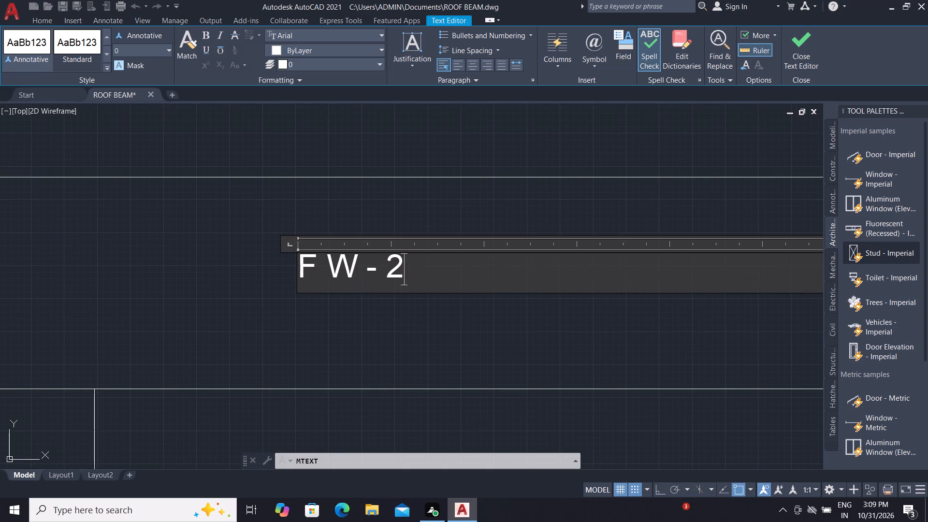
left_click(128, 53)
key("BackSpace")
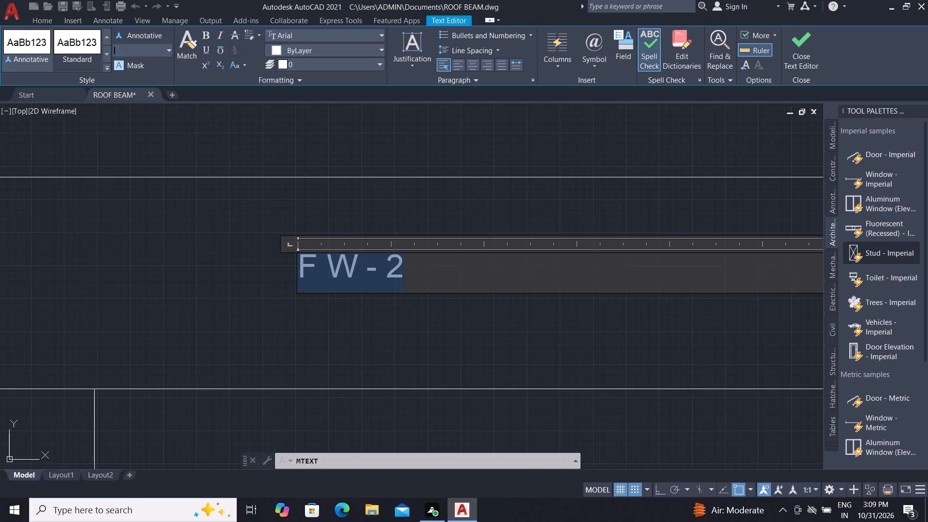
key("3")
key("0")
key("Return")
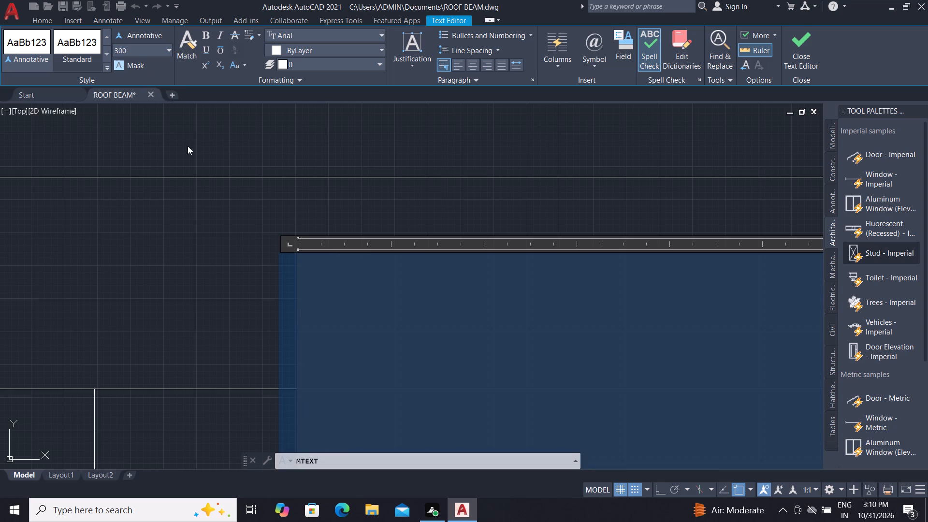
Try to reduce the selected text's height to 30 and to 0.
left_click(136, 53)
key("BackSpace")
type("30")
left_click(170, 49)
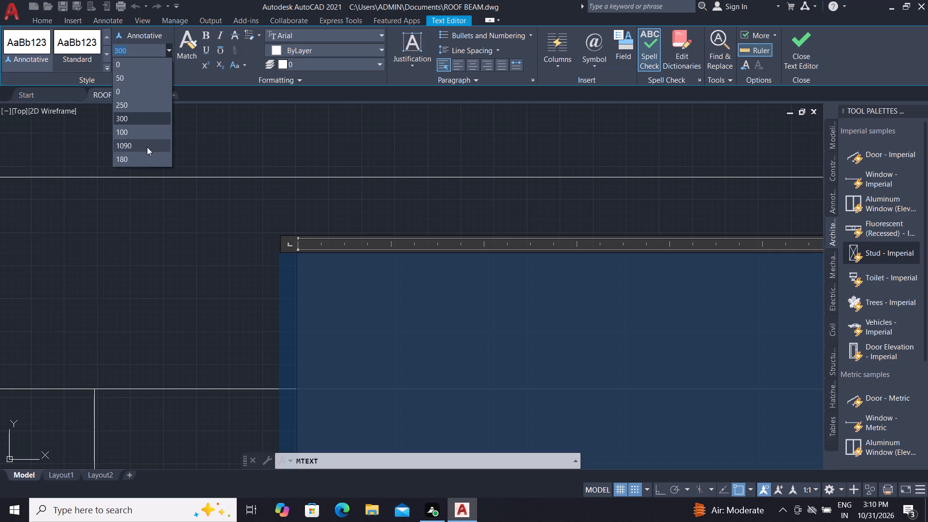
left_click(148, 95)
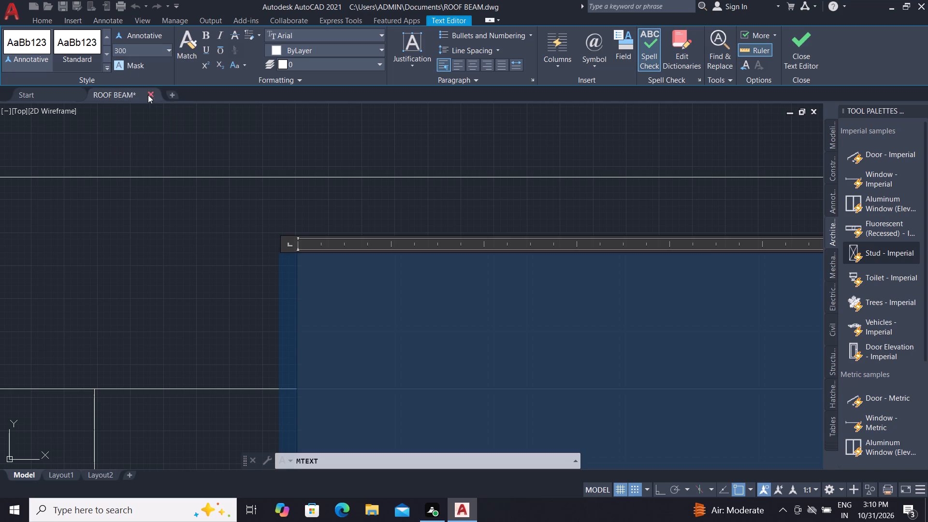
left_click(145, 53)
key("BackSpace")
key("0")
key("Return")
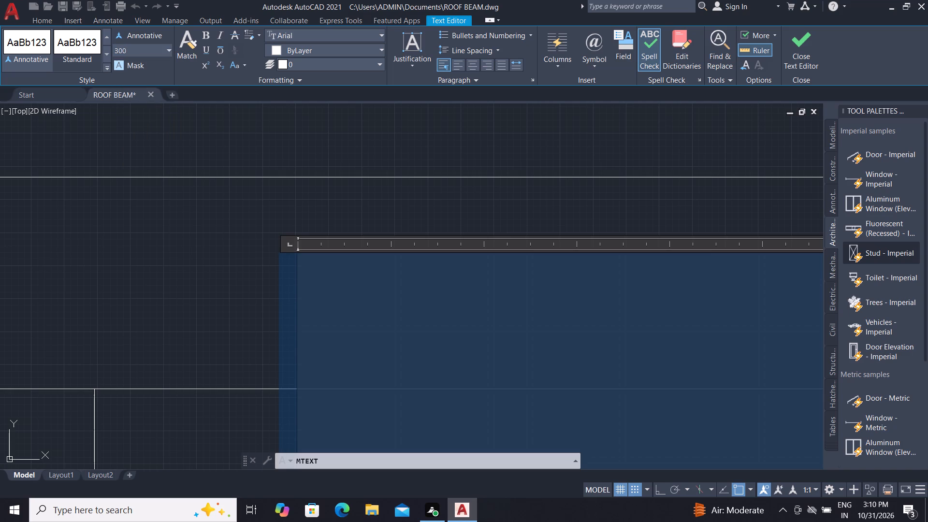
Set the selected "F W - 2" text's height to 50 and finish editing the text.
left_click(134, 56)
key("BackSpace")
key("5")
key("Return")
scroll(178, 192, "down", 3)
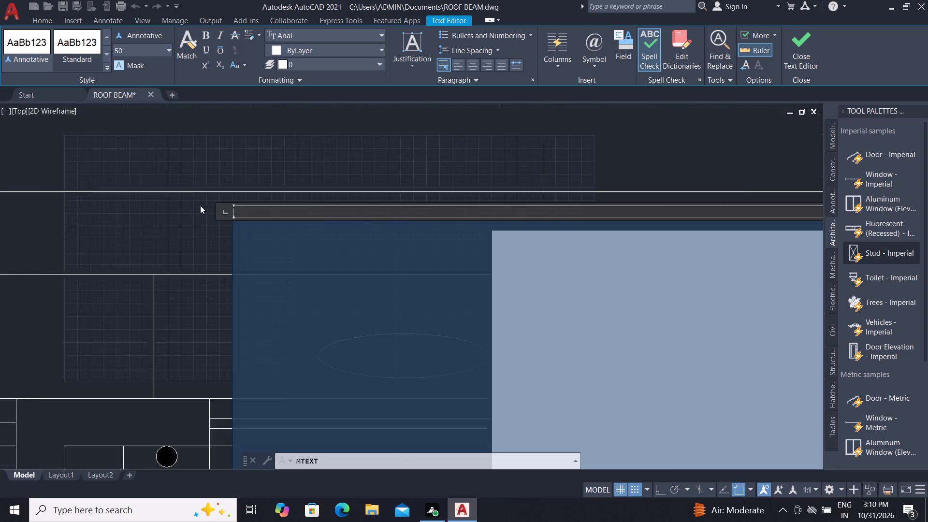
scroll(200, 205, "down", 4)
left_click(199, 204)
left_click(181, 214)
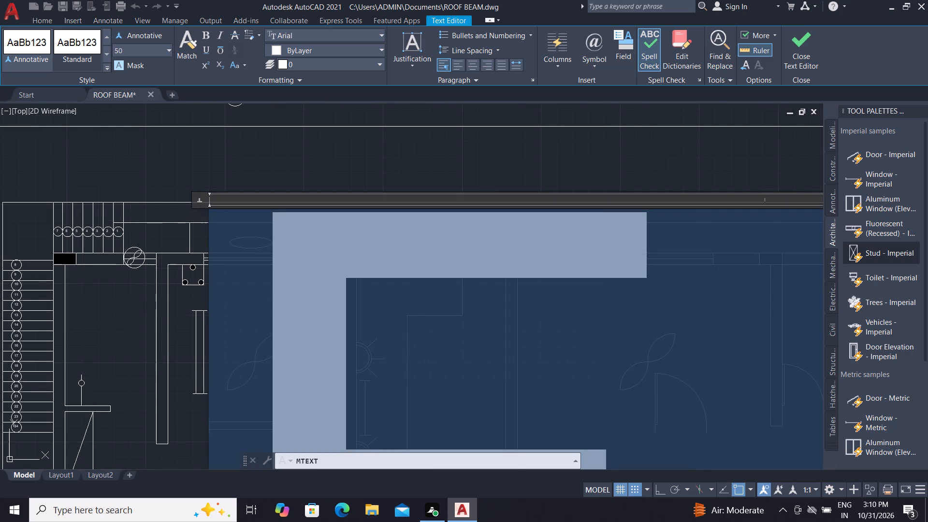
scroll(211, 212, "up", 3)
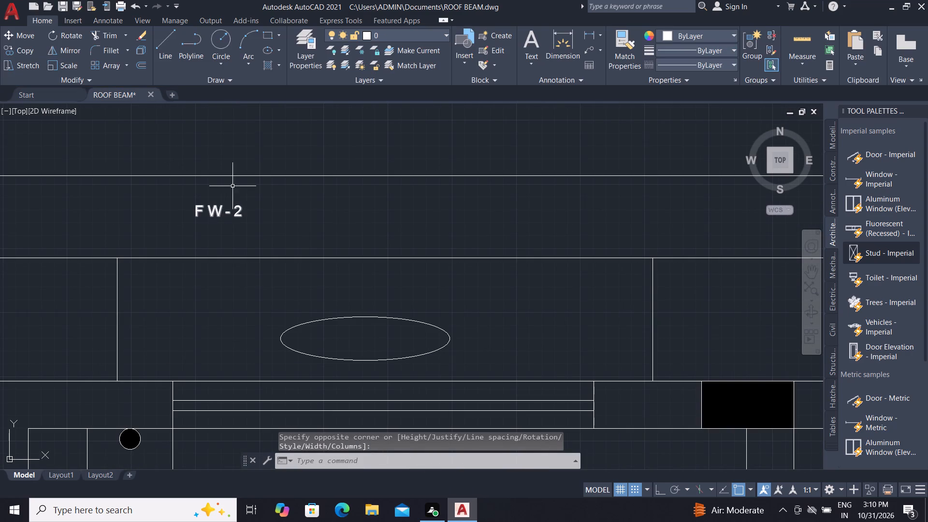
Copy the "F W - 2" text from between the two horizontal lines into the middle of the ellipse below.
left_click(9, 51)
left_click(214, 213)
right_click(214, 213)
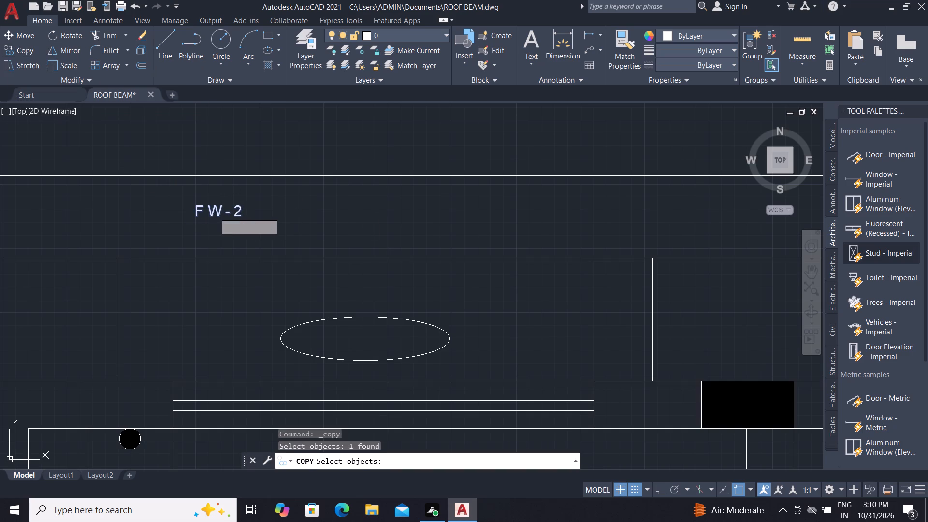
left_click(214, 213)
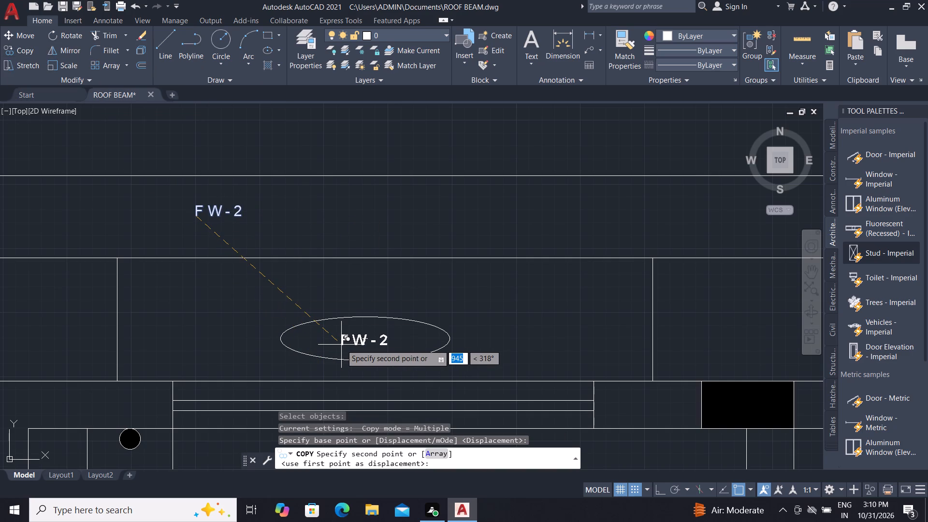
left_click(342, 345)
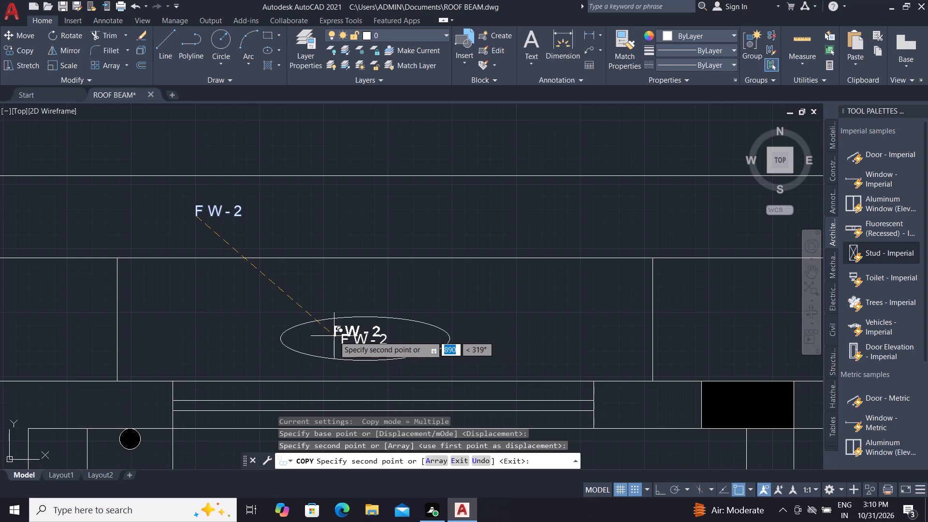
key("Escape")
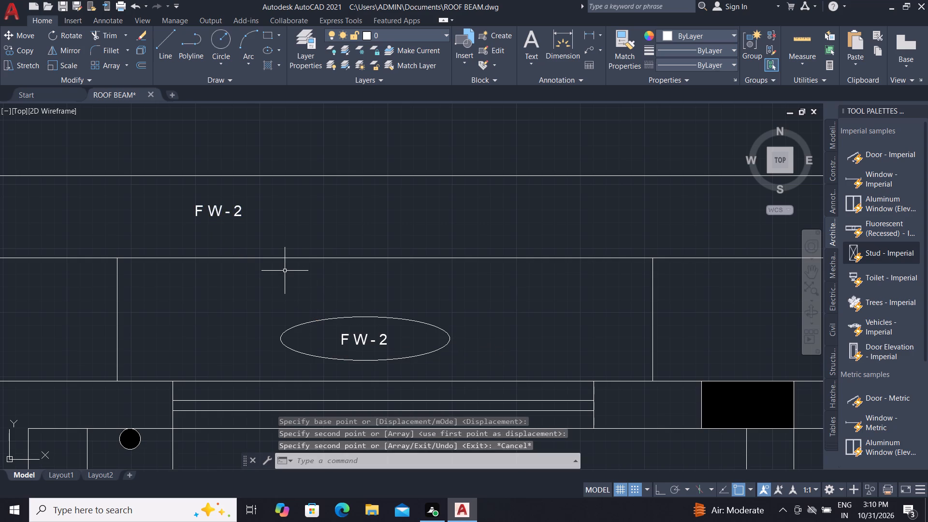
Draw a smaller ellipse above the black column east of the labelled ellipse, with half-axes of about 284 and 122.
scroll(285, 271, "down", 3)
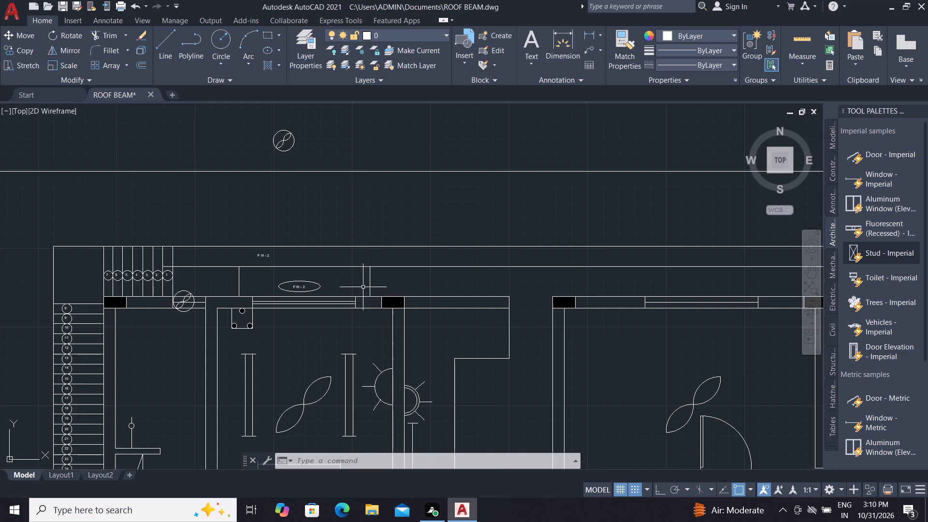
scroll(307, 341, "up", 2)
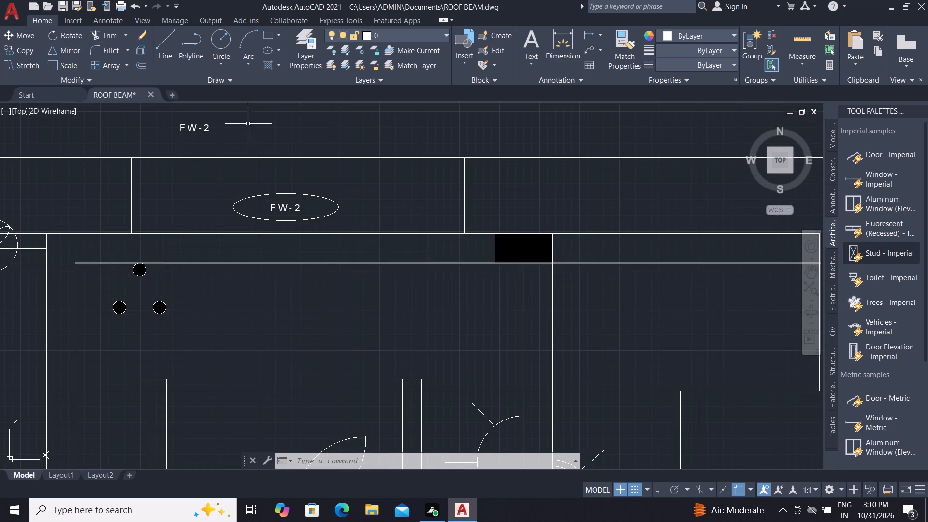
left_click(267, 49)
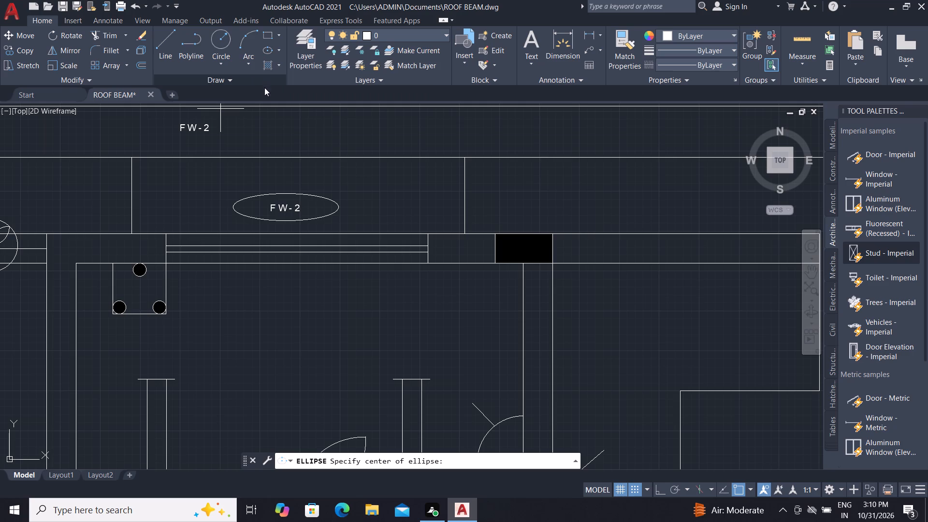
scroll(191, 199, "down", 1)
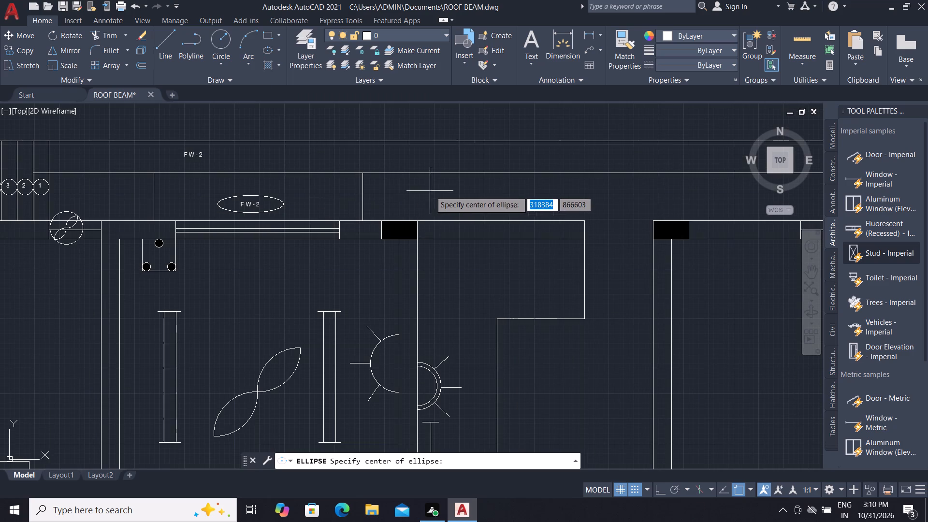
left_click(409, 206)
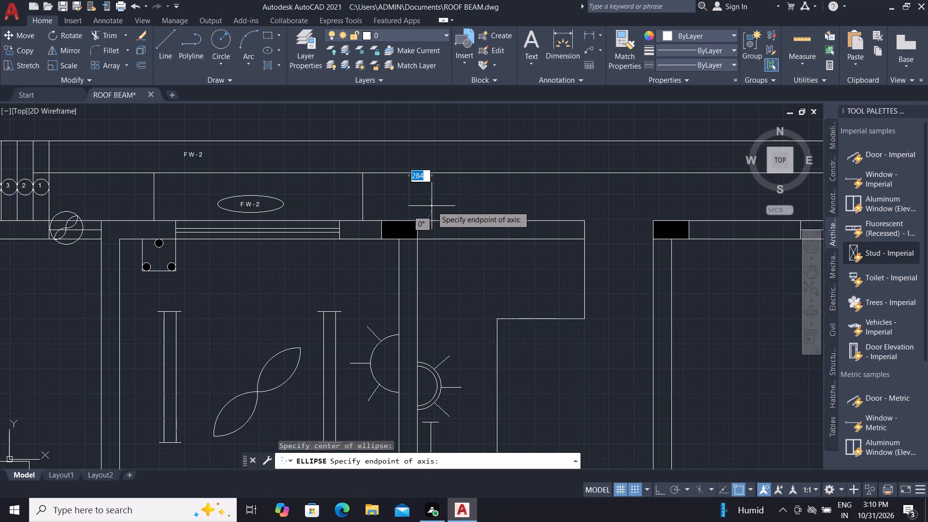
left_click(432, 206)
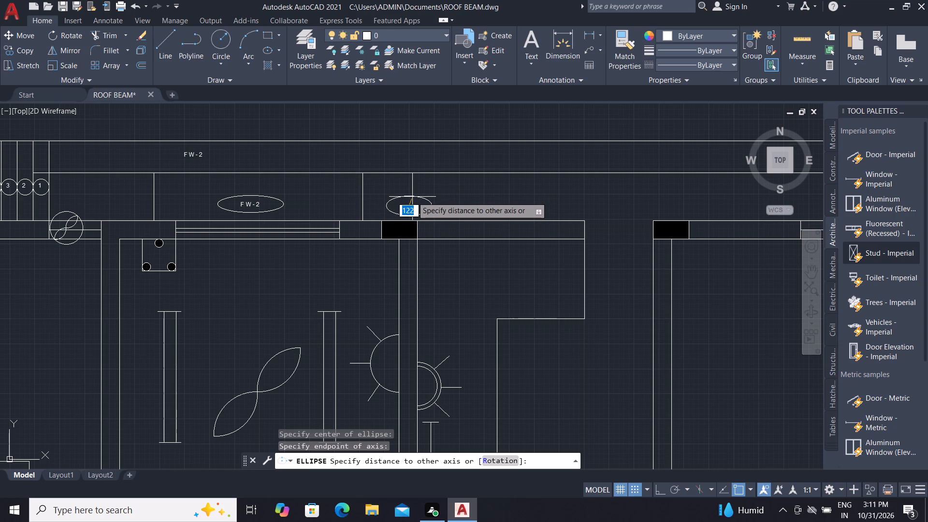
left_click(412, 197)
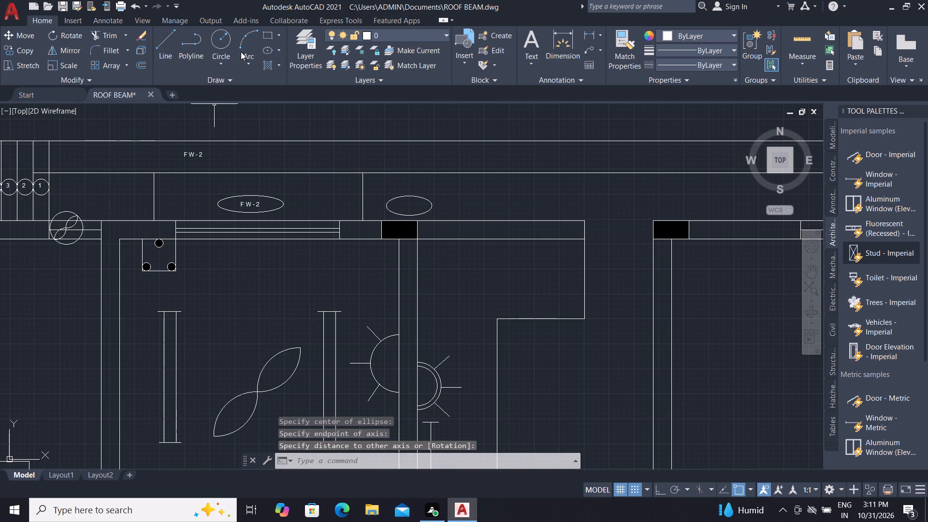
Copy the upper "F W - 2" text into the new smaller ellipse above the black column.
left_click(6, 49)
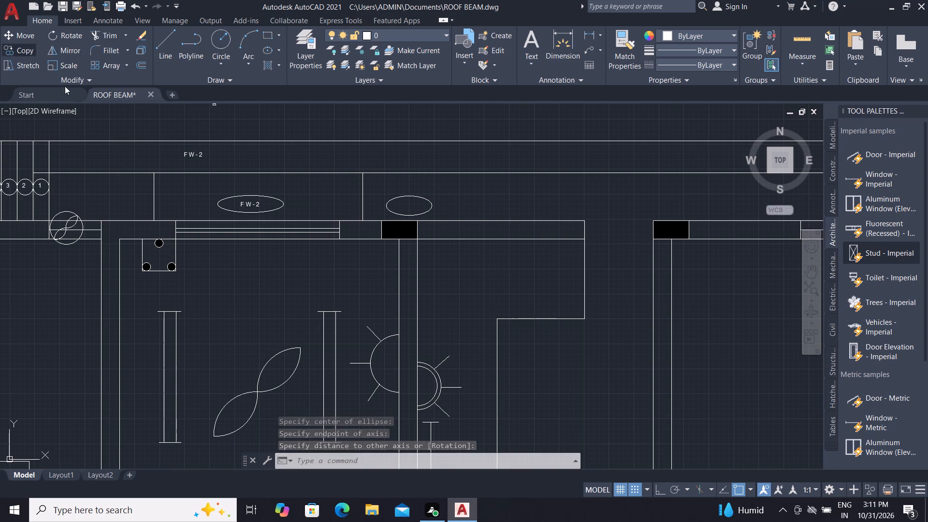
left_click(183, 154)
right_click(184, 154)
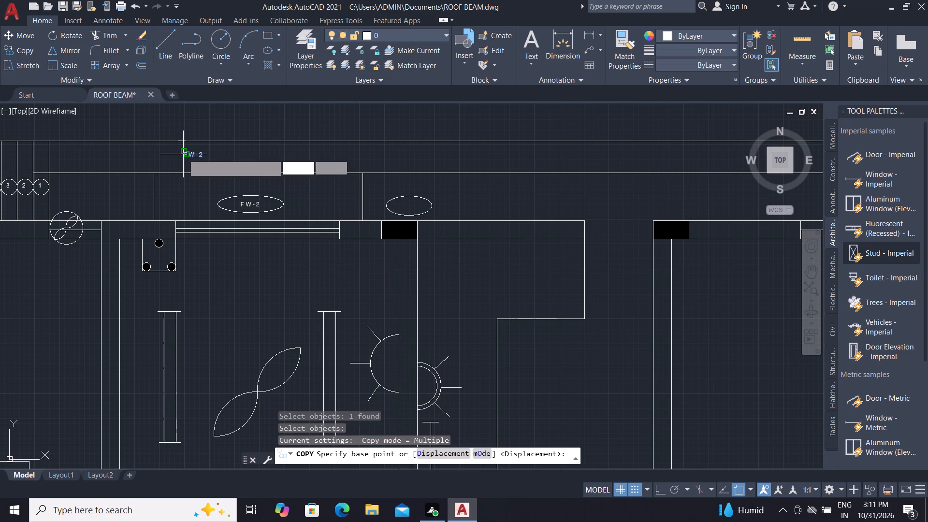
left_click(183, 153)
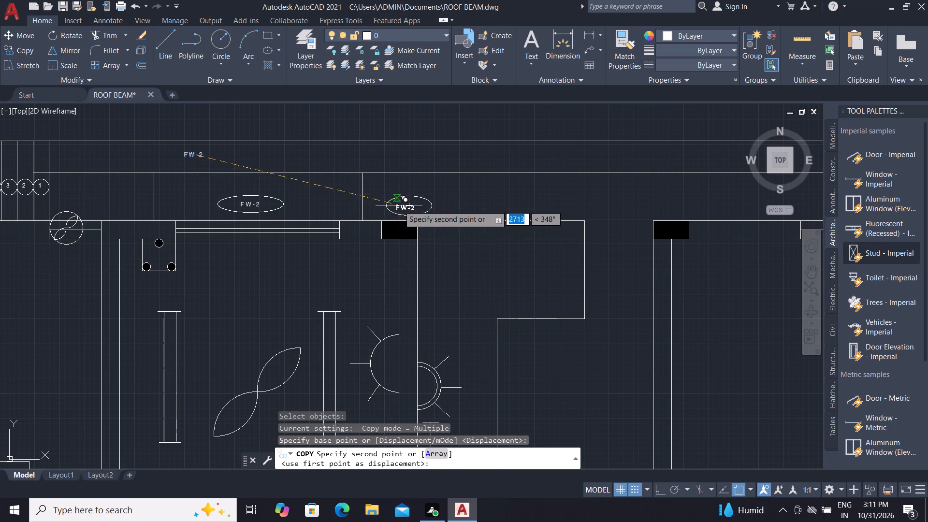
scroll(399, 205, "up", 3)
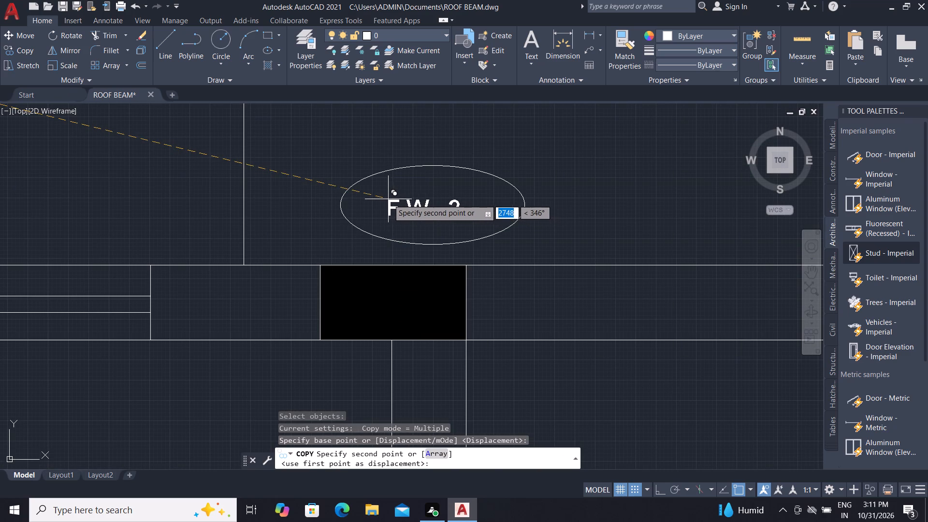
left_click(384, 197)
key("Escape")
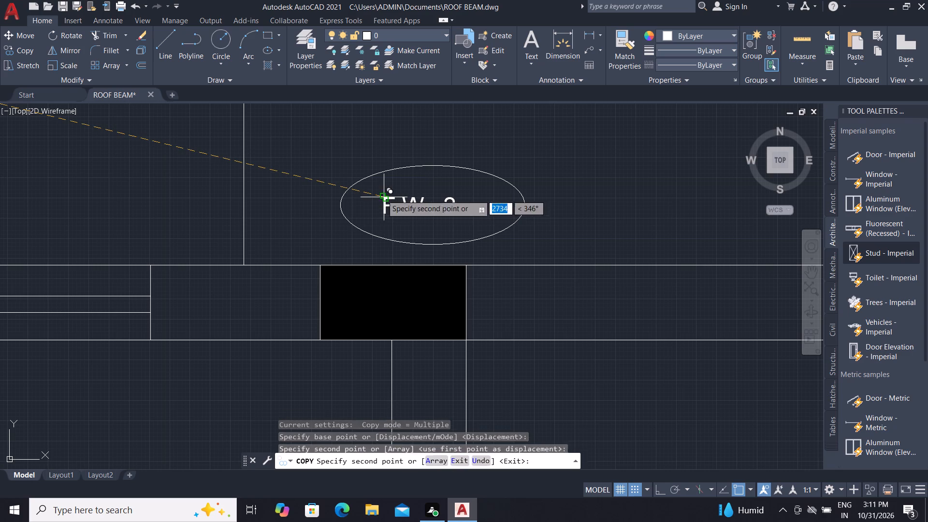
Change the label inside the smaller ellipse to "F W - 15".
triple_click(400, 199)
double_click(404, 200)
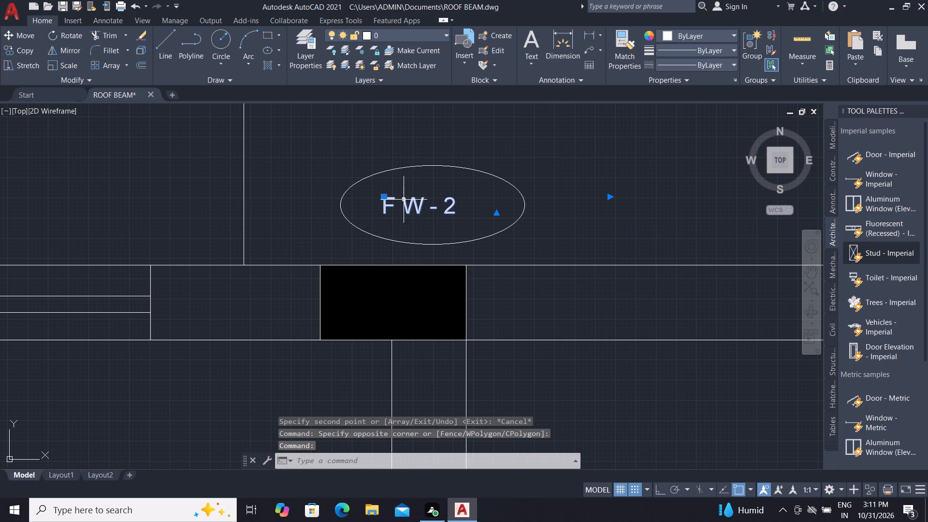
left_click(461, 209)
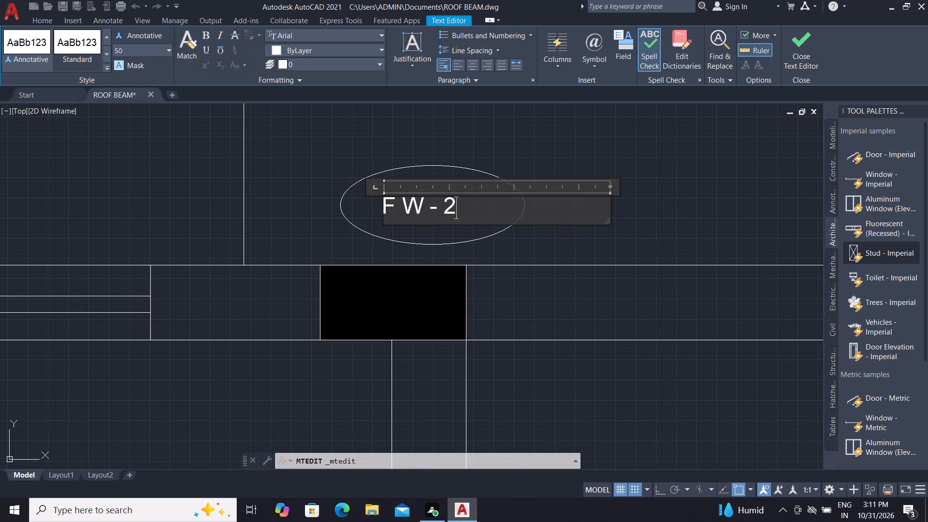
key("BackSpace")
type("15")
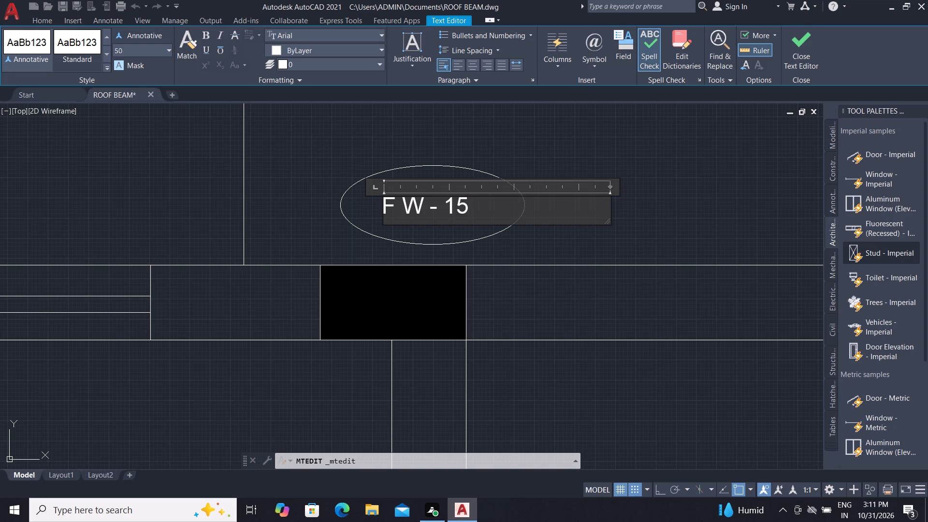
left_click(363, 162)
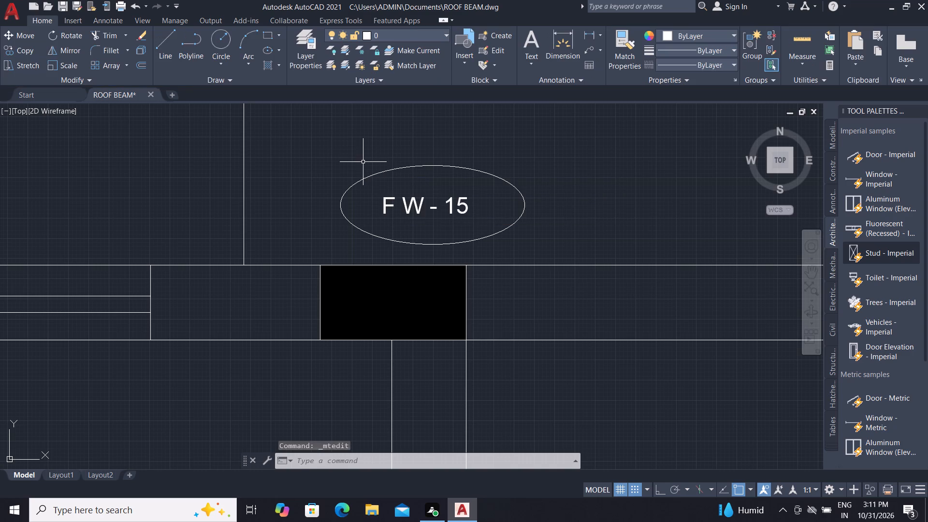
Change the label inside the larger ellipse above the window to "F W - 20".
scroll(452, 285, "down", 1)
scroll(483, 333, "down", 2)
double_click(317, 293)
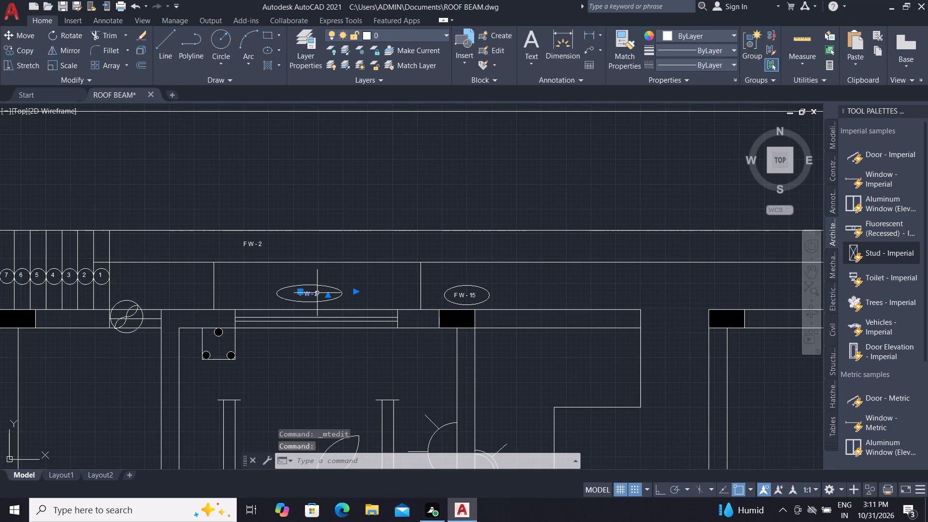
scroll(317, 293, "up", 3)
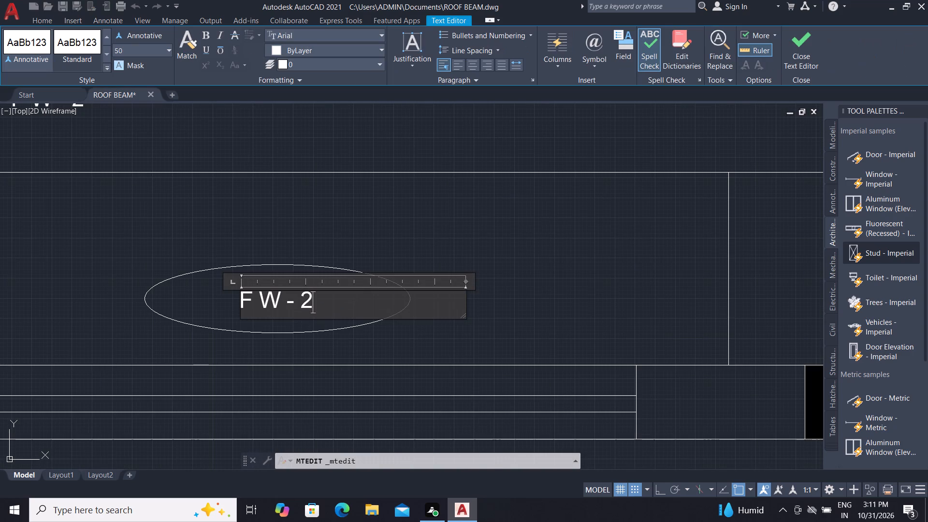
key("0")
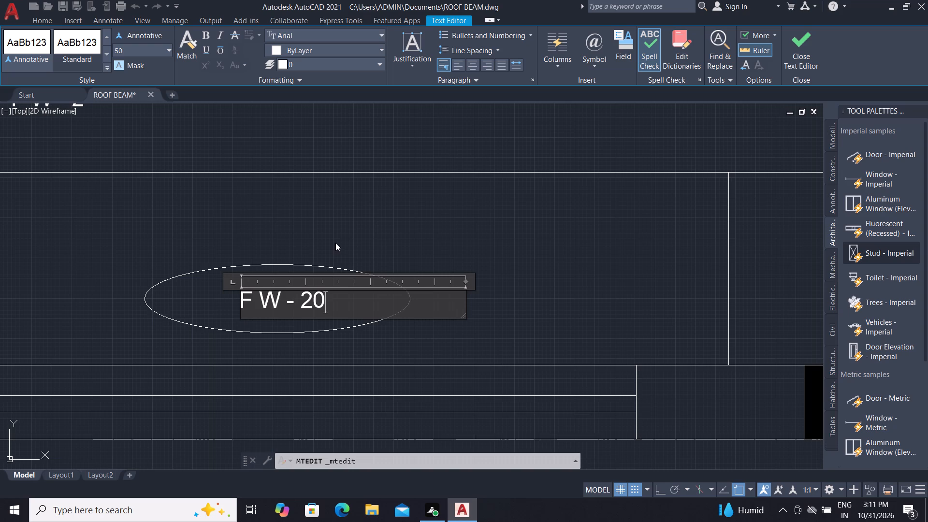
left_click(335, 239)
Delete the spare "F W - 2" text between the two horizontal lines.
scroll(288, 268, "down", 3)
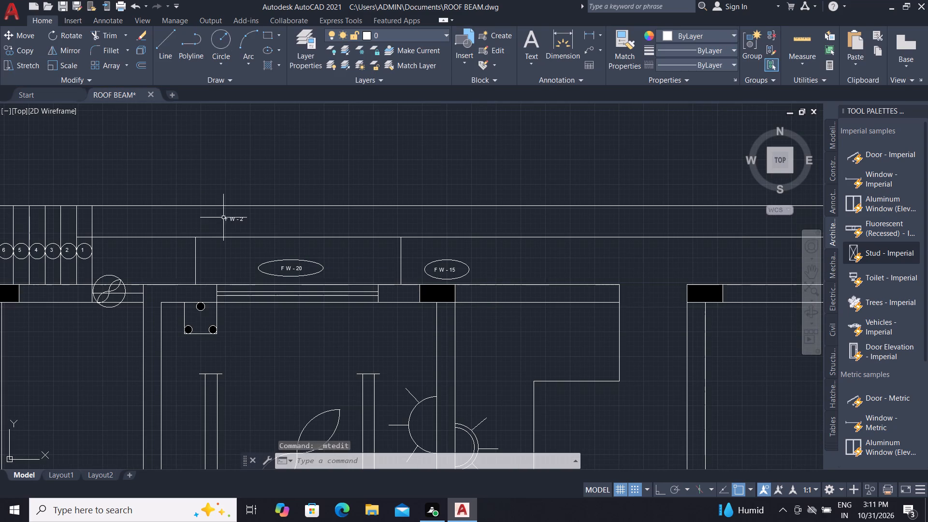
left_click(229, 218)
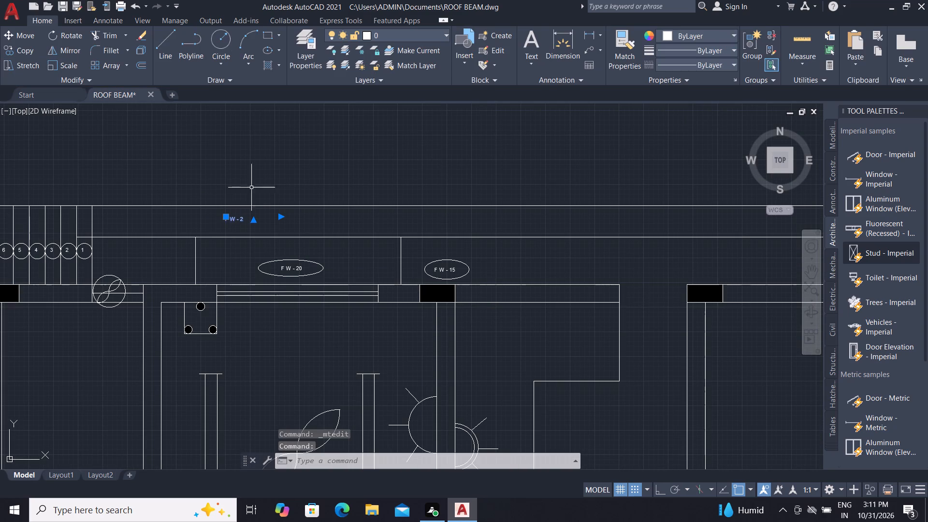
key("Delete")
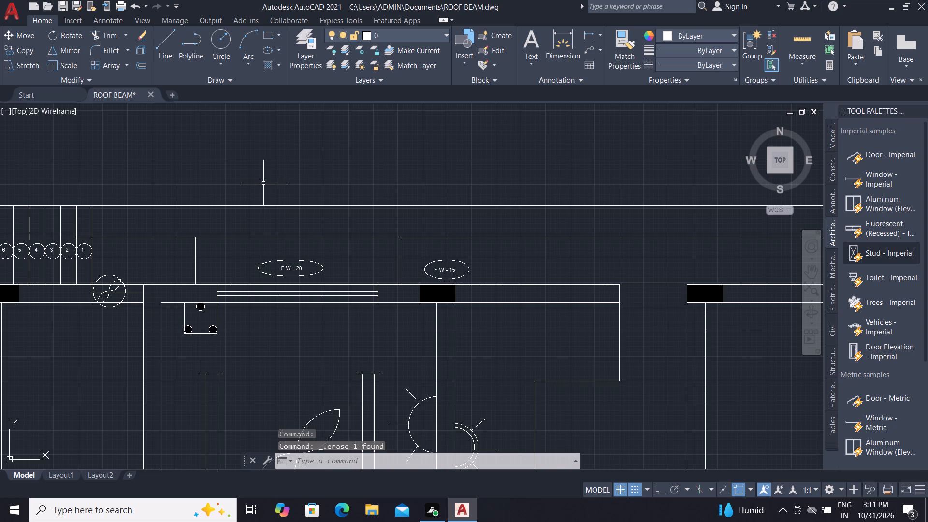
Copy the "F W - 20" ellipse and its text about 8022 units east, above the next room's north window.
left_click(237, 247)
left_click(334, 282)
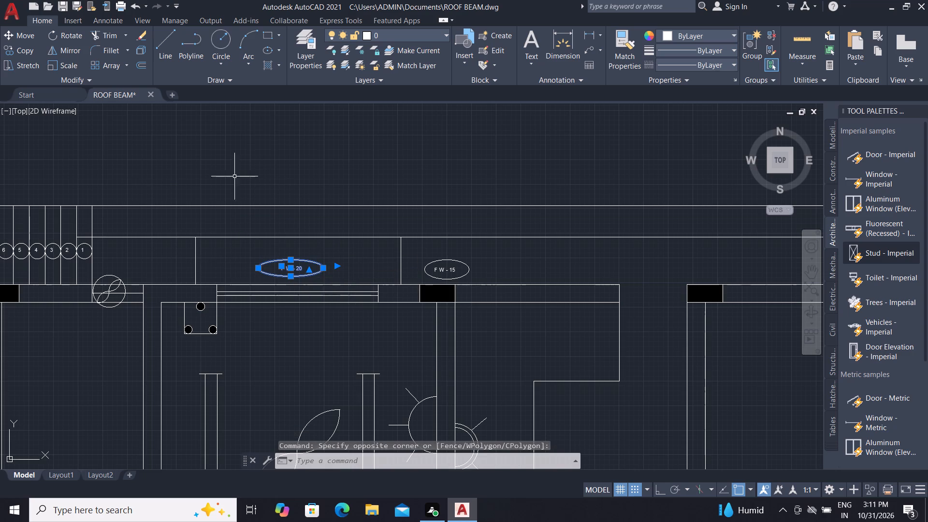
left_click(10, 49)
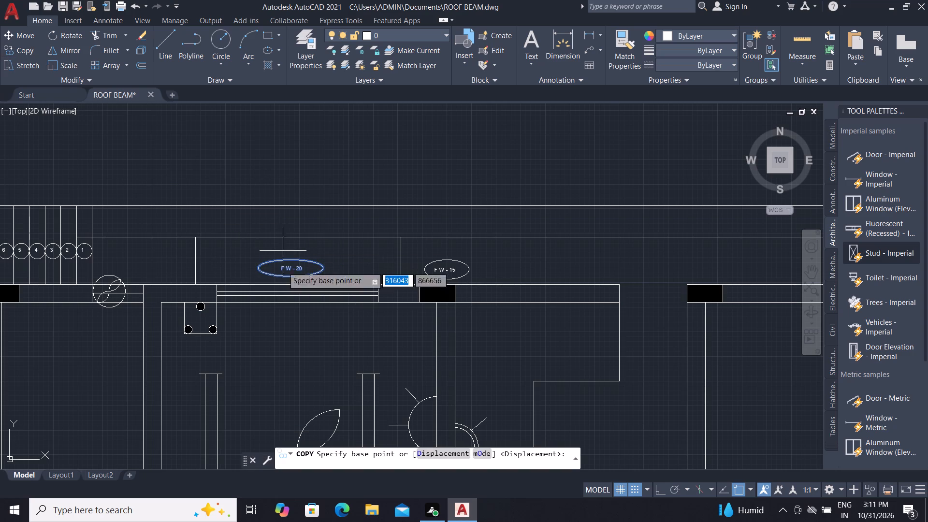
left_click(258, 264)
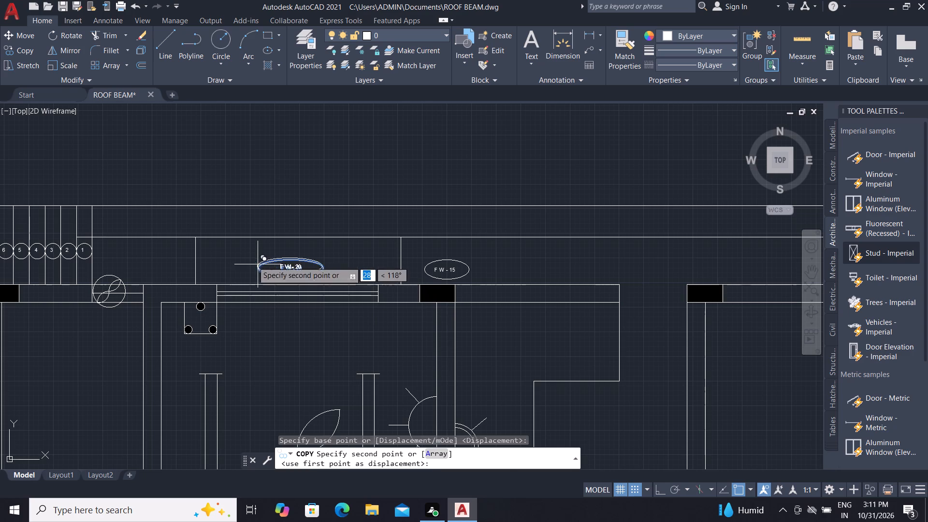
scroll(202, 255, "down", 2)
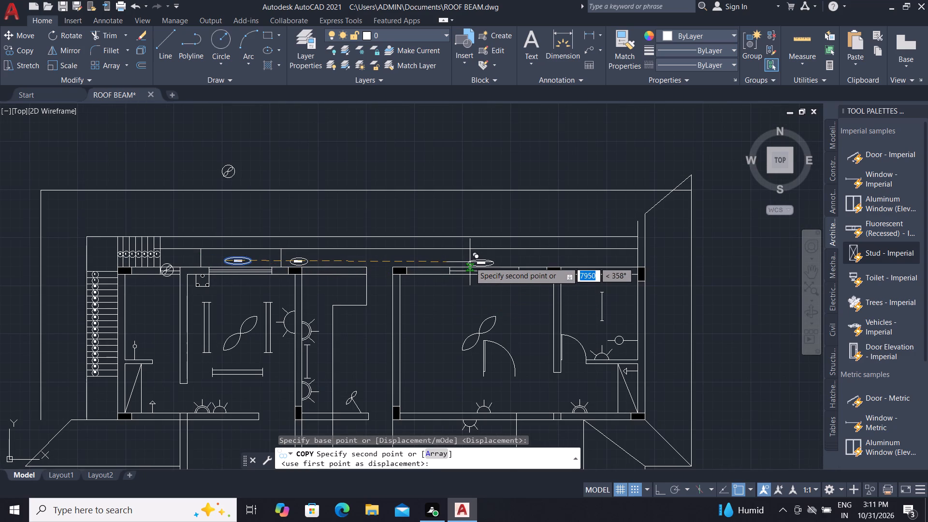
scroll(478, 258, "up", 2)
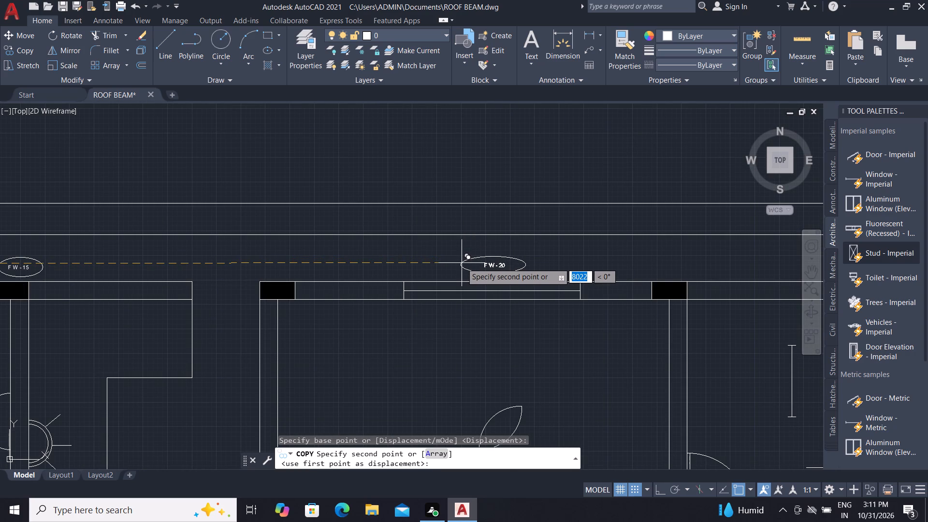
left_click(462, 263)
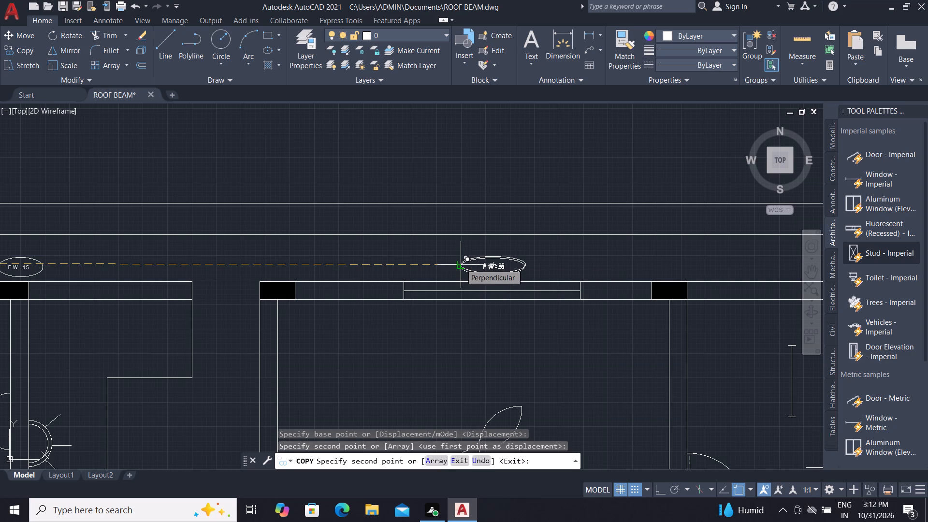
key("Escape")
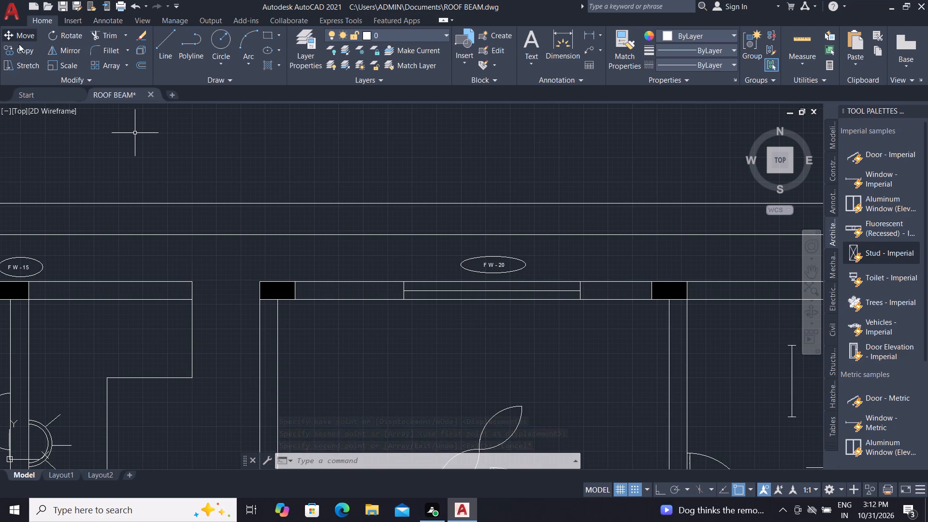
Draw two vertical lines about 600 units long from the north wall to the horizontal line above, flanking the eastern "F W - 20" label.
left_click(165, 39)
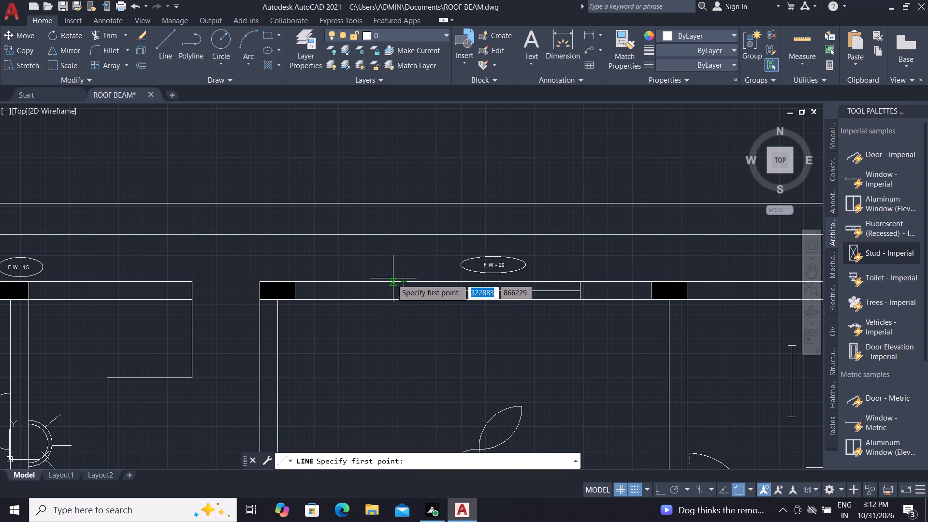
left_click(374, 280)
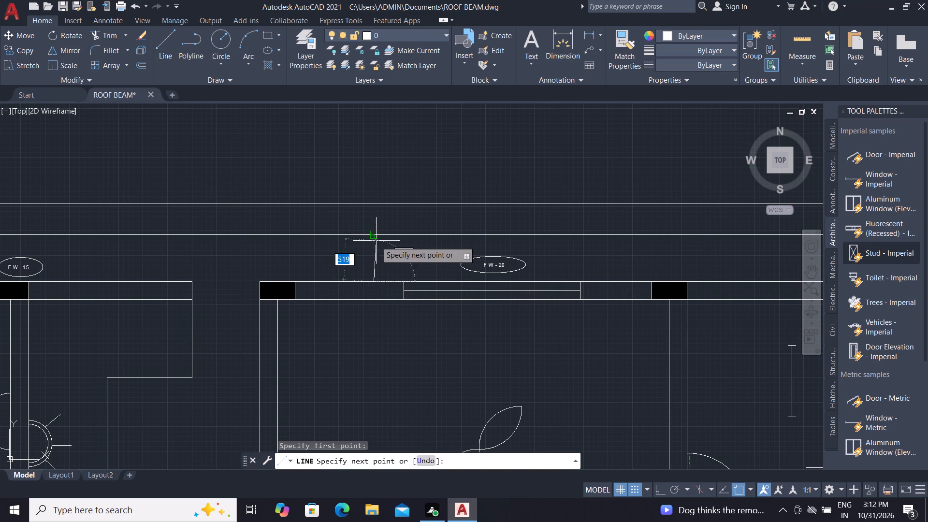
left_click(374, 233)
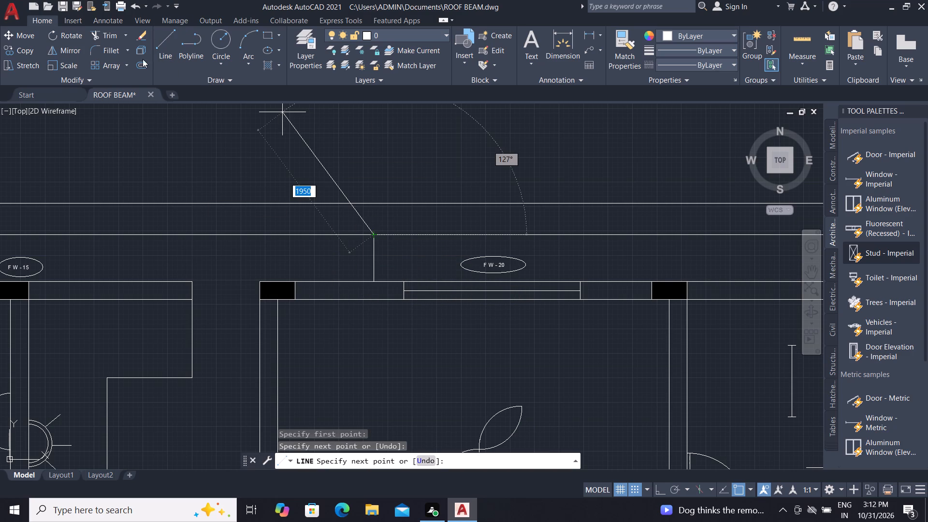
left_click(161, 39)
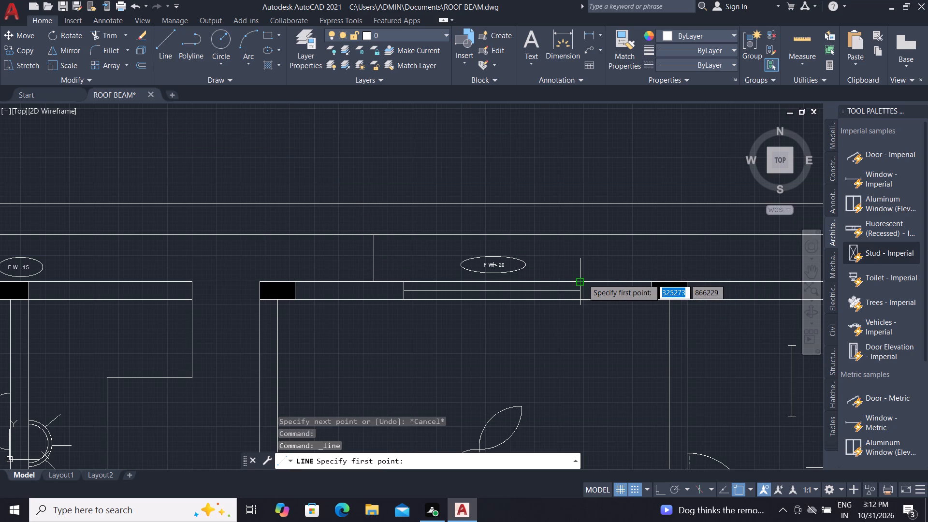
left_click(595, 280)
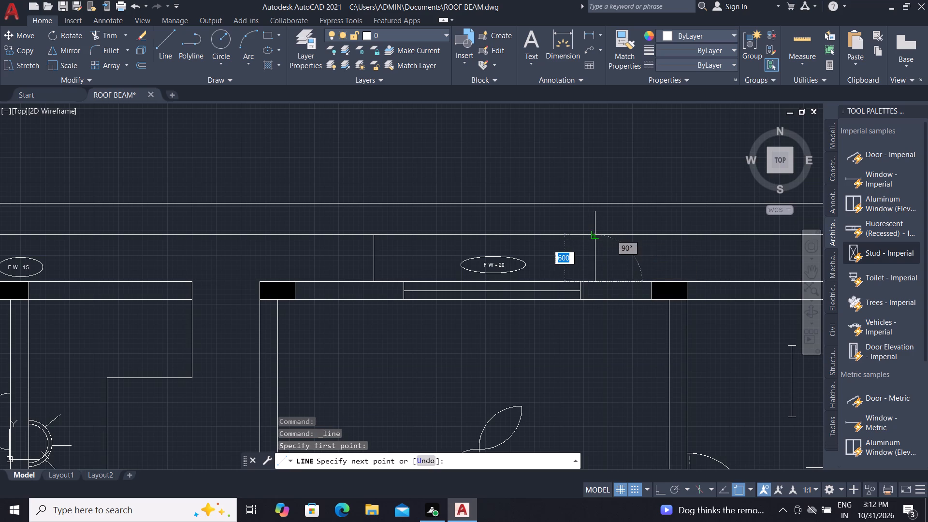
left_click(593, 237)
scroll(596, 240, "down", 2)
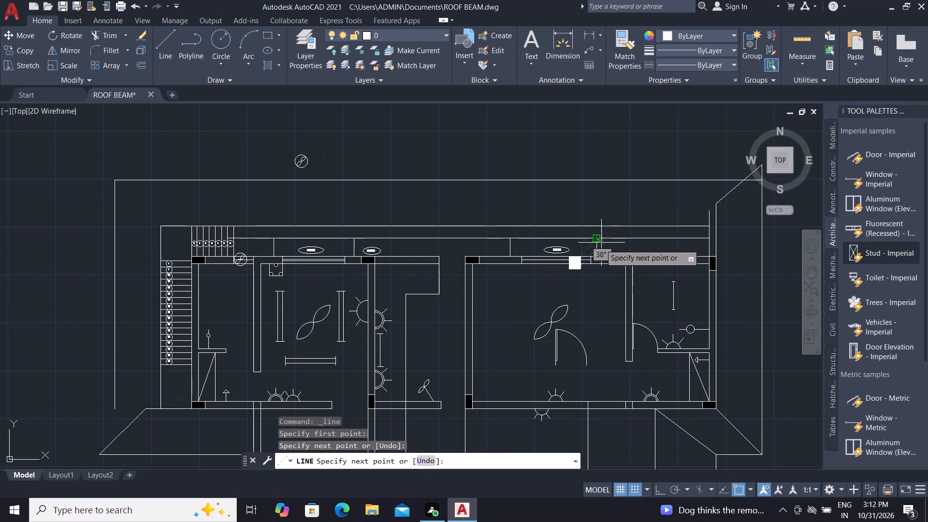
key("Escape")
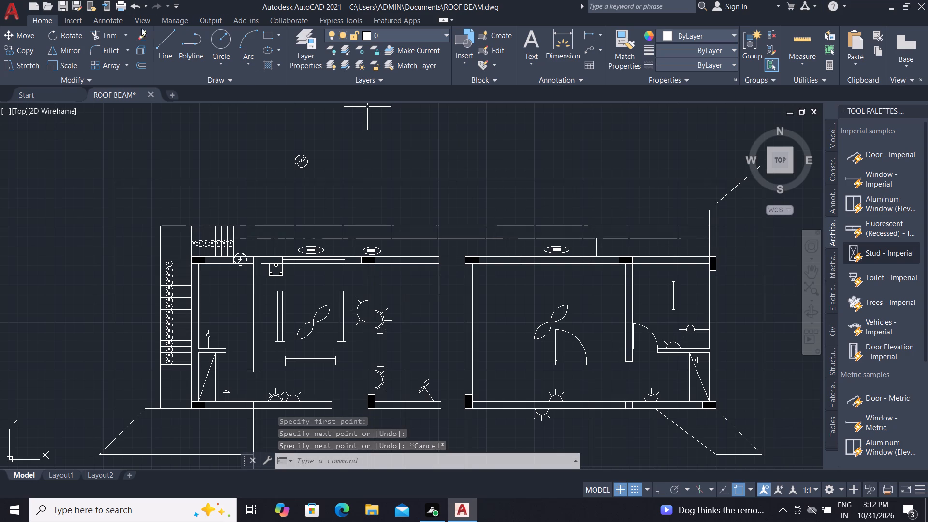
Trim the stub of the inner east vertical line that projects above the upper horizontal line at the northeast corner.
left_click(105, 31)
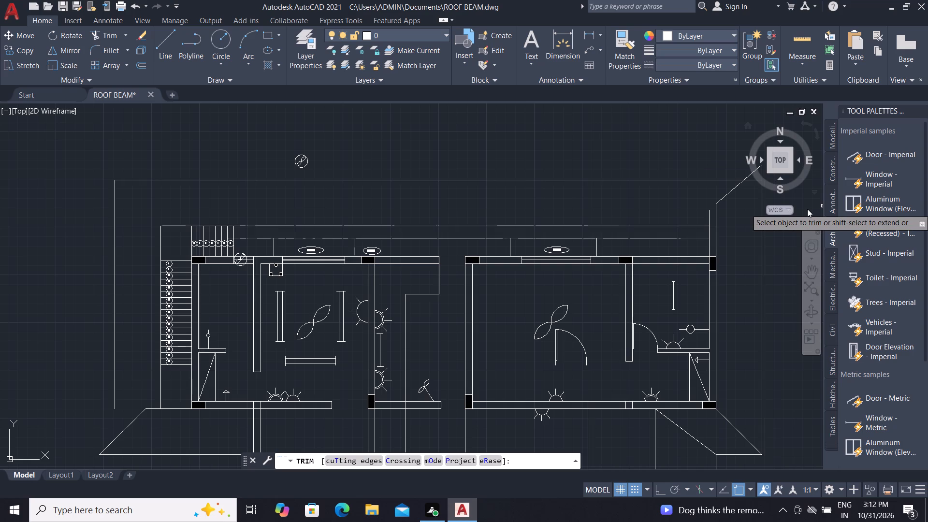
left_click(708, 217)
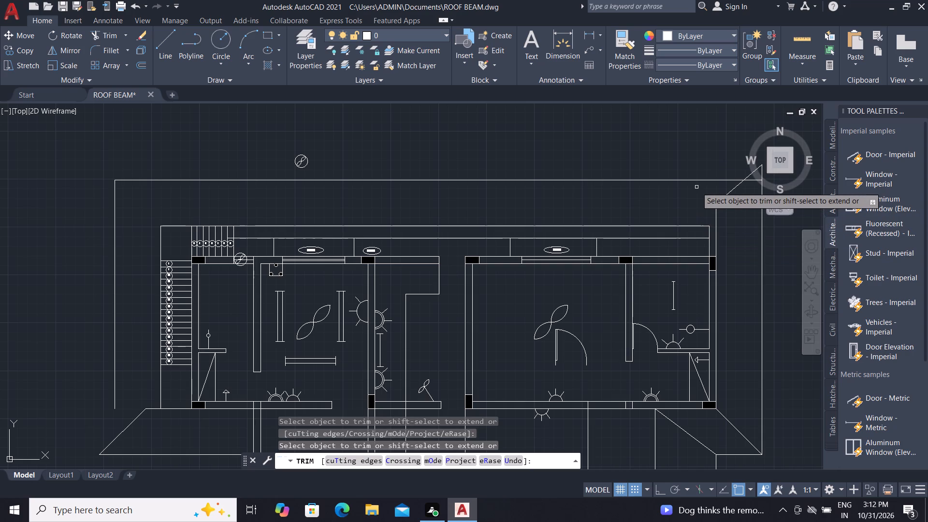
key("Escape")
Offset the uppermost horizontal line of the north strip 230 units south, towards the building.
type("O 23")
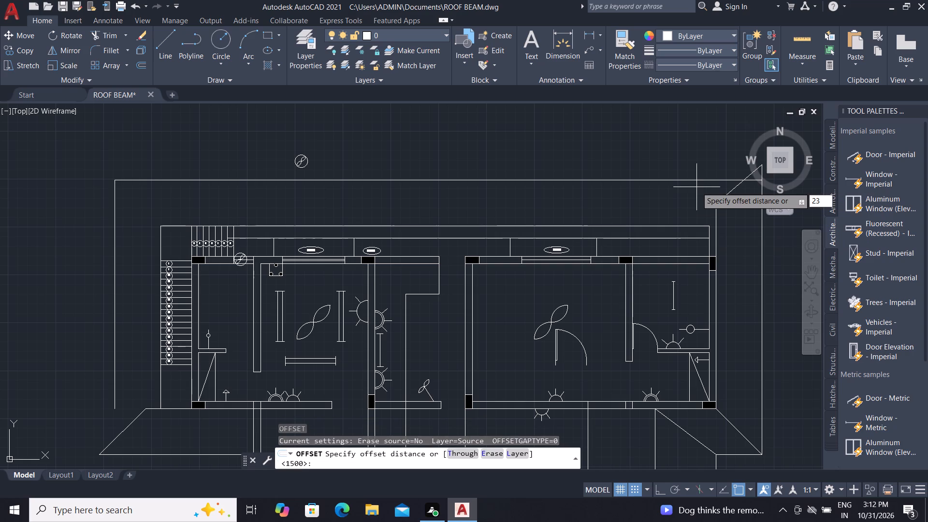
type("0")
key("space")
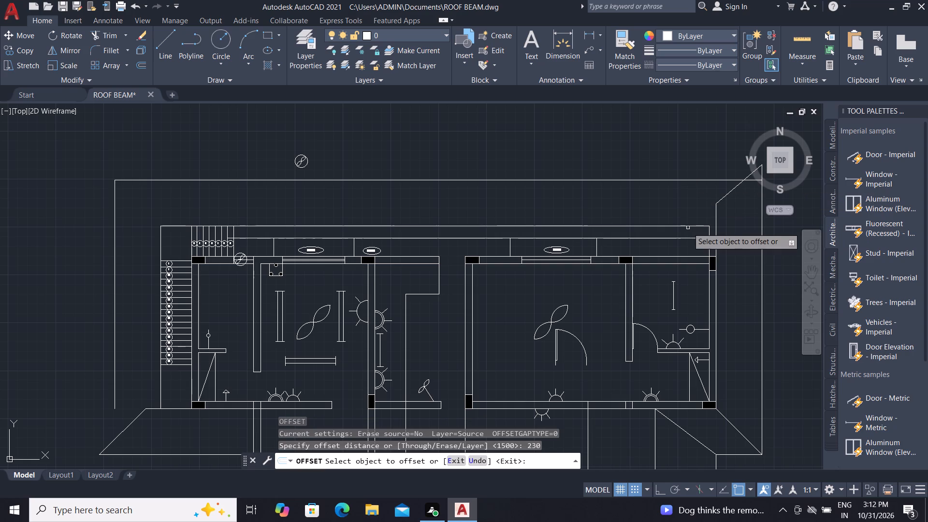
left_click(686, 226)
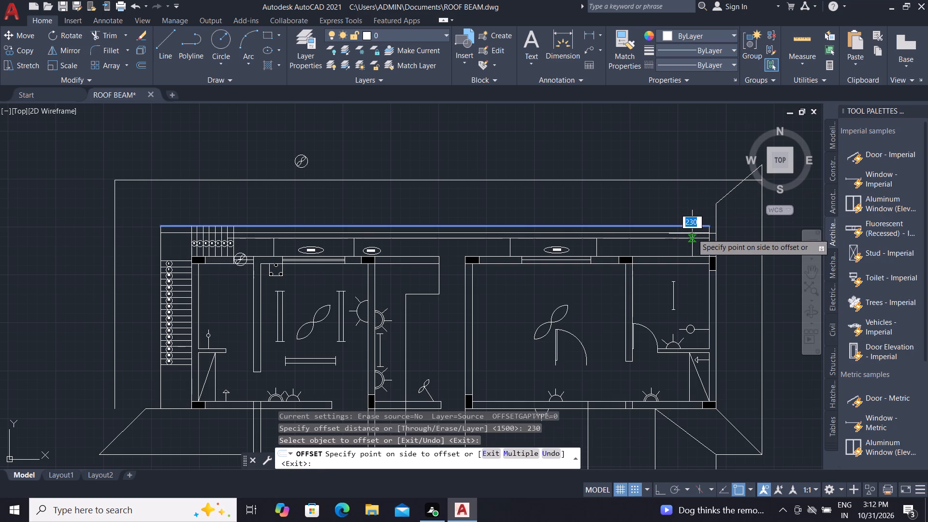
left_click(695, 237)
scroll(706, 252, "up", 2)
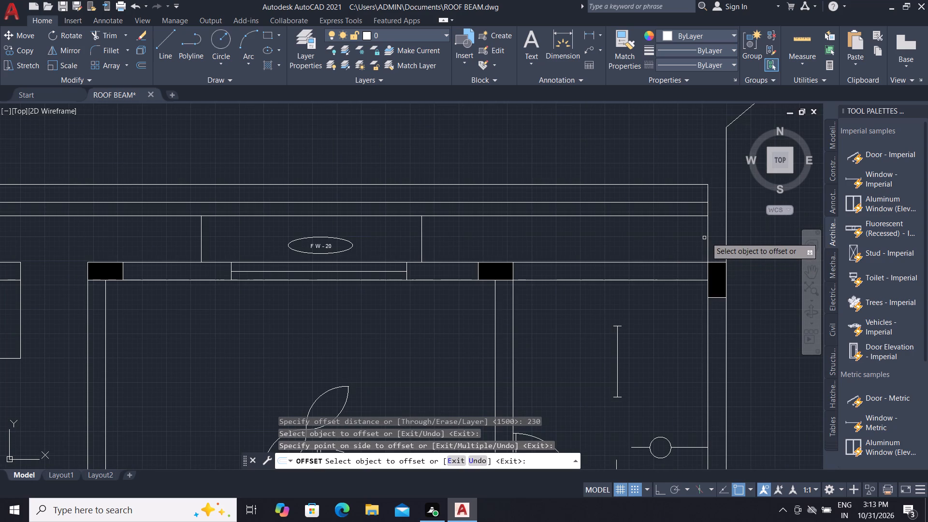
key("Escape")
Extend the uppermost horizontal line and its offset copy east to the outer east wall line.
key("w")
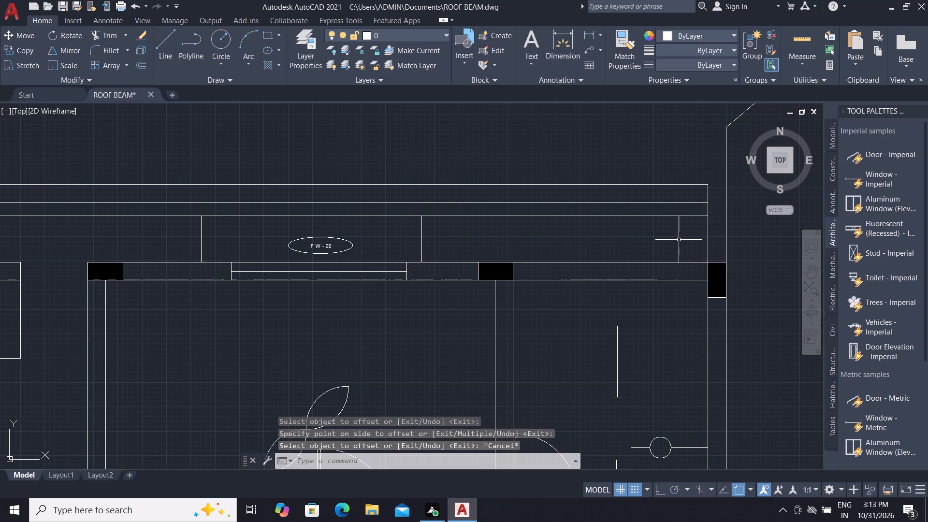
key("Escape")
key("Escape")
type("EX")
key("space")
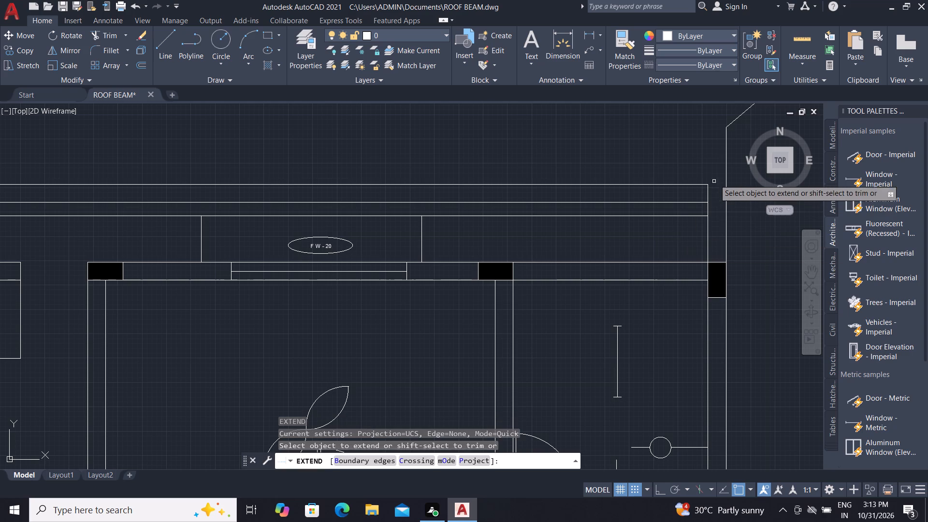
left_click(701, 185)
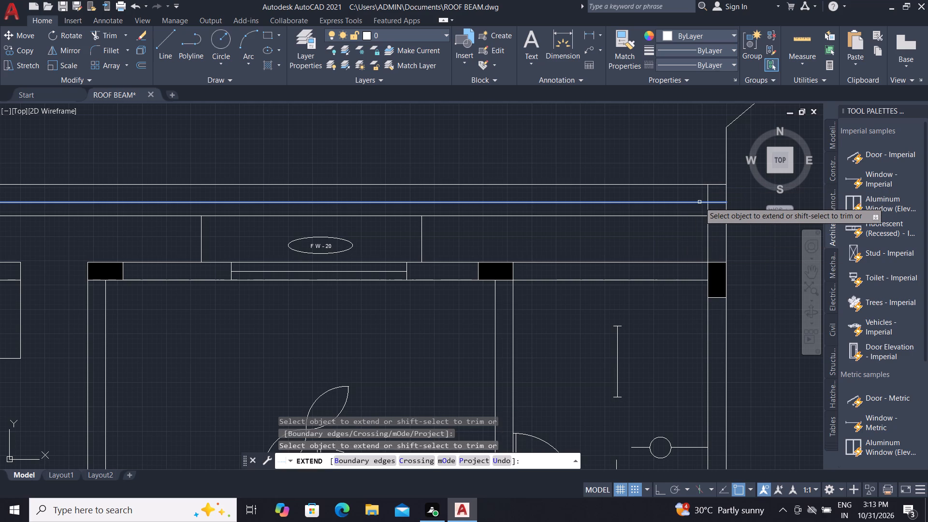
left_click(699, 202)
key("Escape")
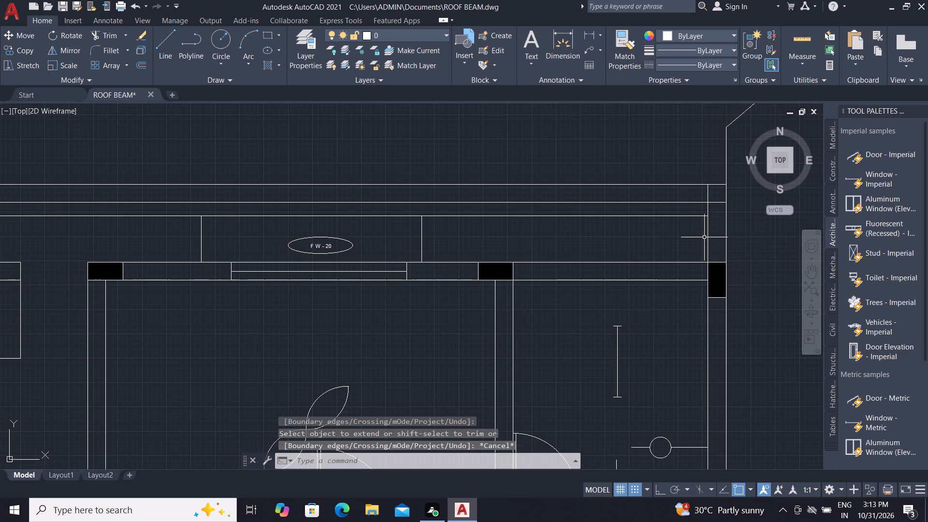
Trim the inner vertical line and the offset line's eastern overhang so they meet at the inner northeast corner.
type("TR")
key("space")
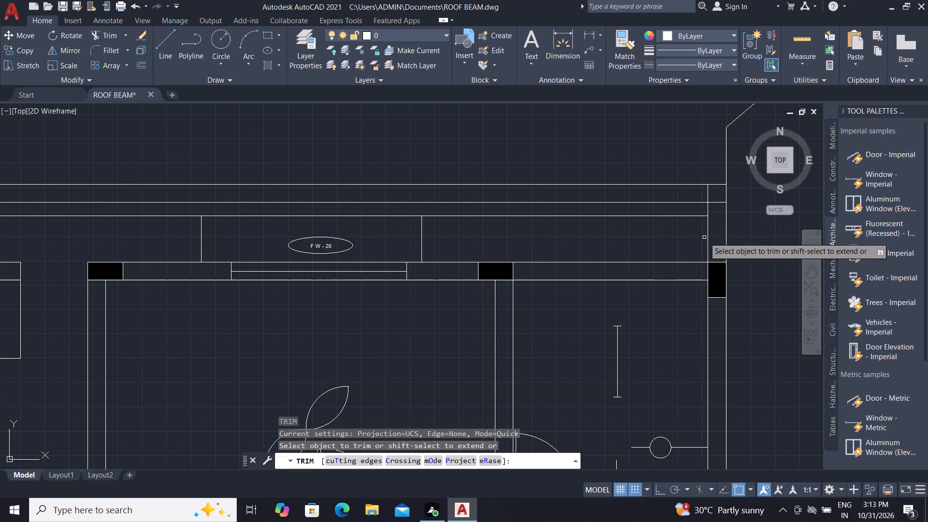
scroll(710, 188, "up", 3)
left_click(691, 199)
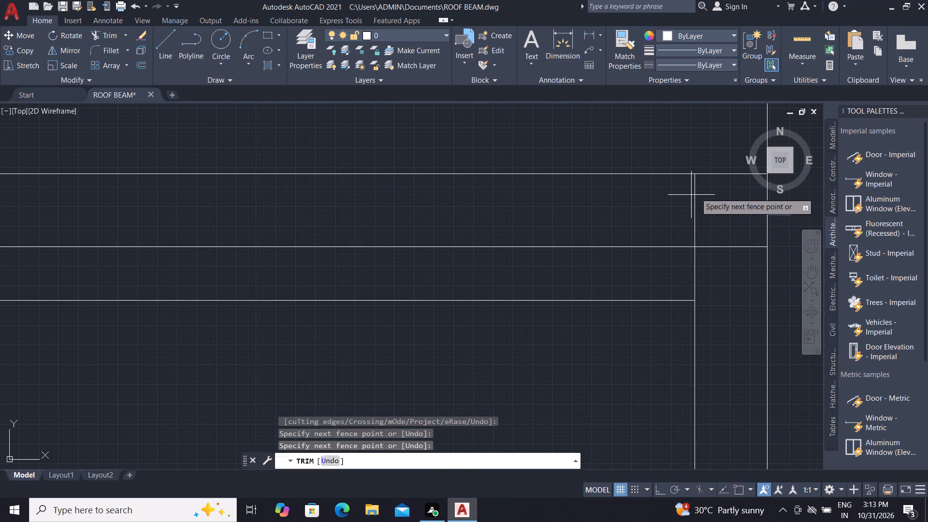
left_click(716, 264)
scroll(722, 252, "down", 3)
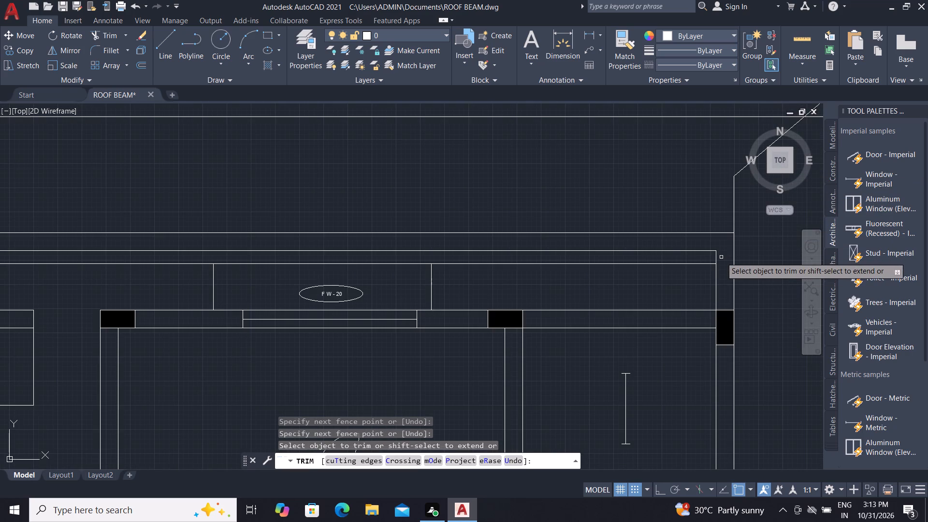
Draw a window in the north wall east of the column, with an end line across the wall and a centre line about 864 units long.
middle_click_drag(355, 278, 582, 301)
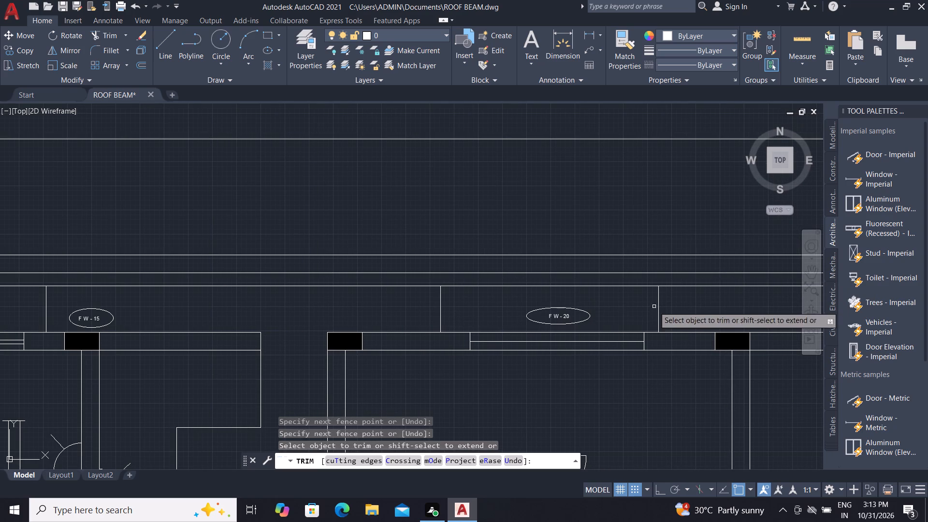
middle_click_drag(673, 293, 575, 254)
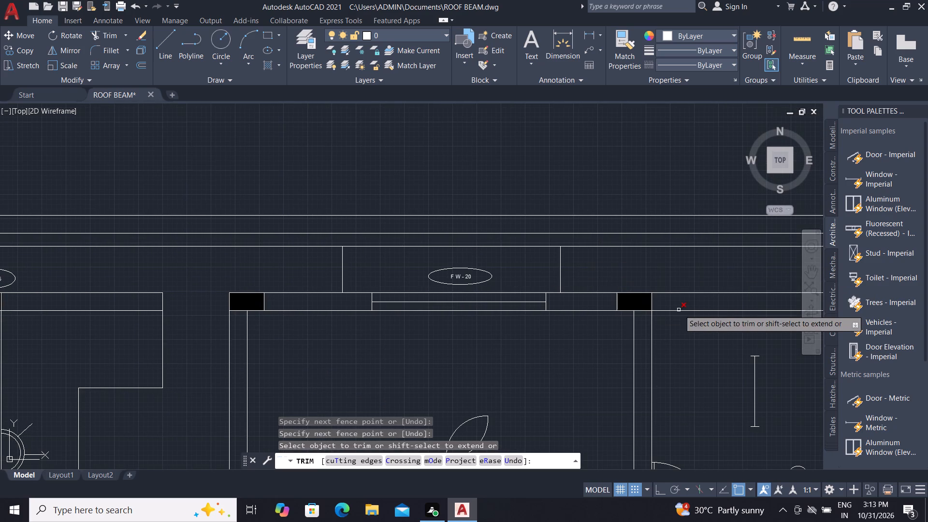
middle_click_drag(663, 319, 568, 317)
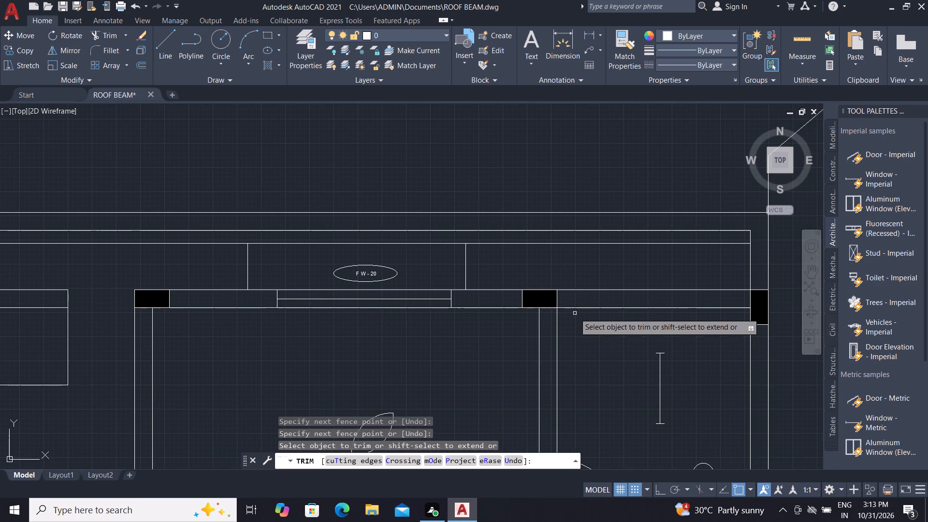
scroll(575, 314, "up", 1)
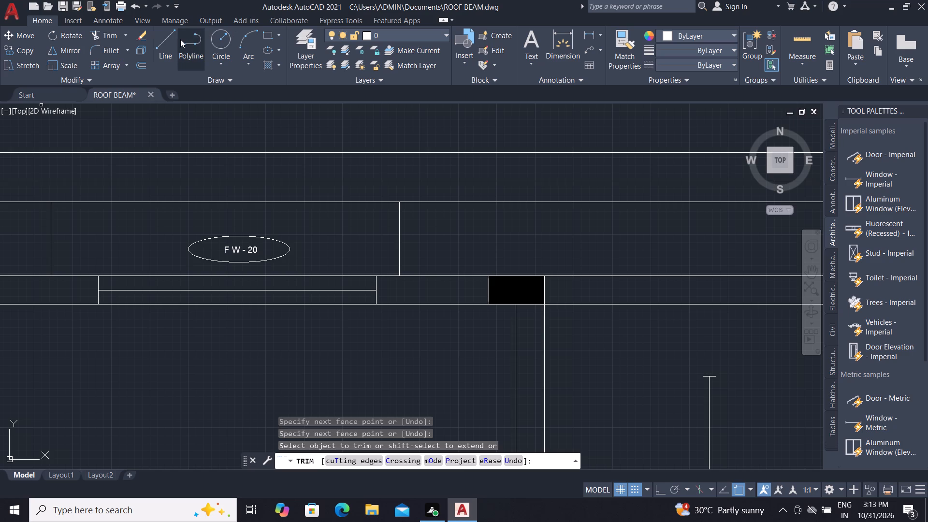
left_click(164, 37)
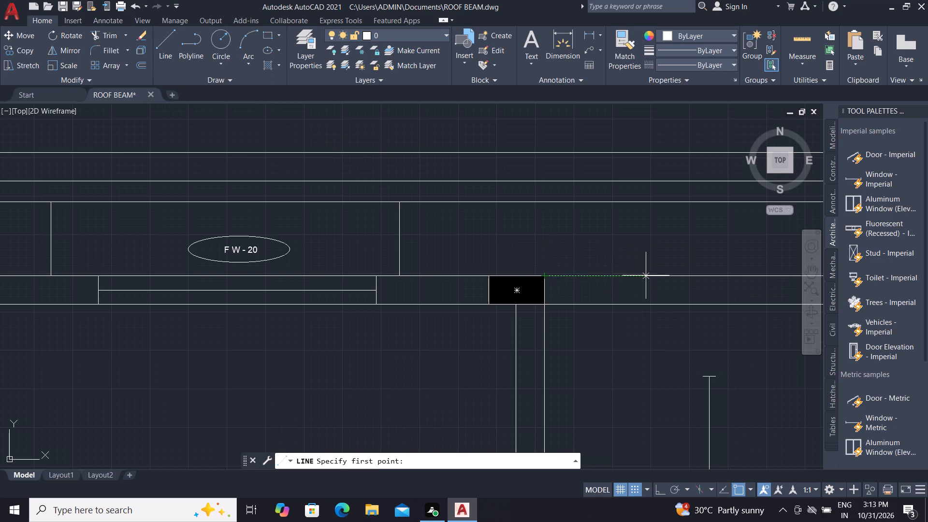
left_click(651, 274)
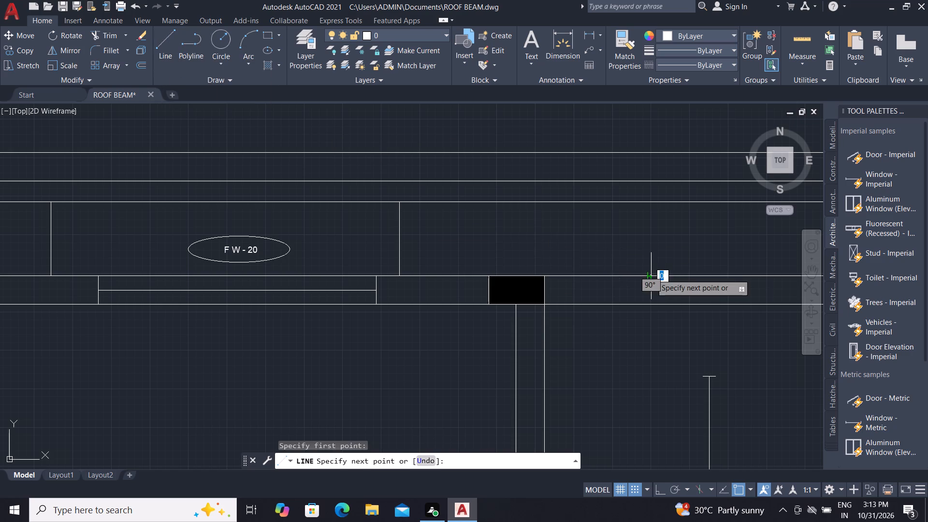
left_click(652, 304)
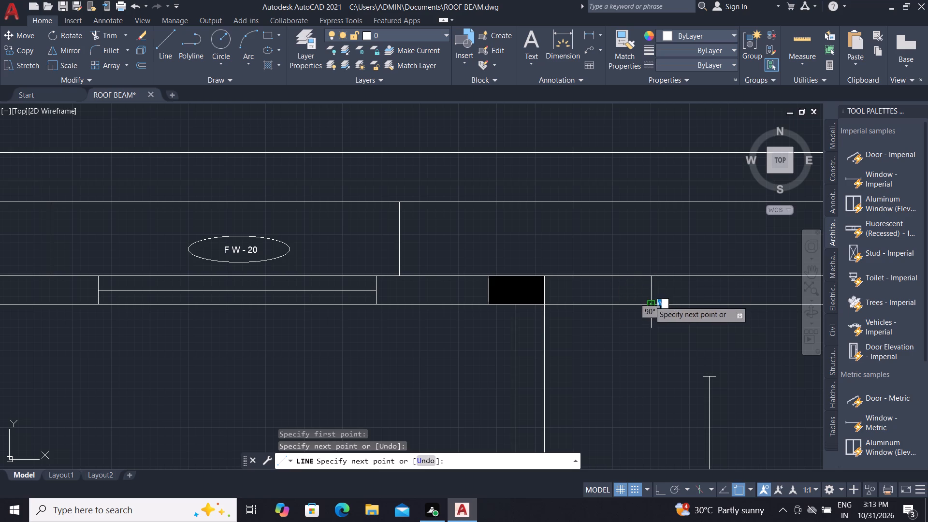
left_click(171, 32)
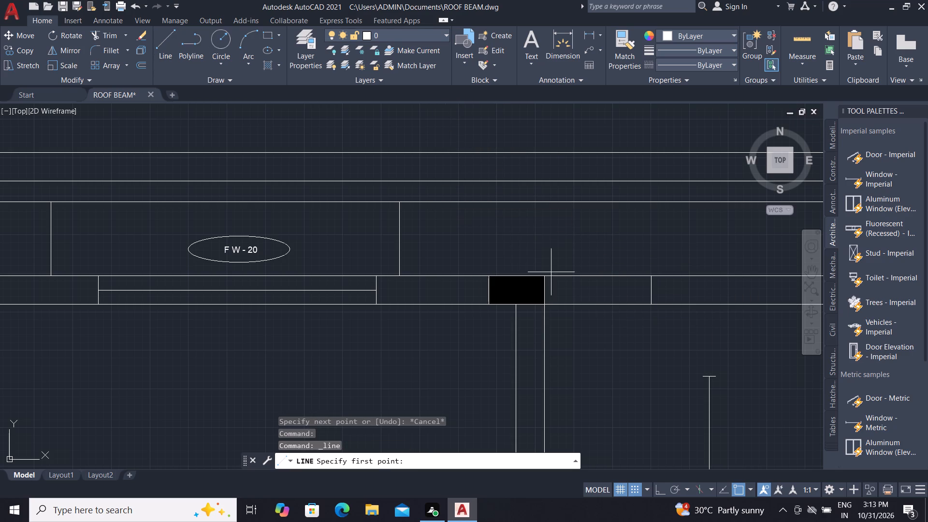
left_click(652, 292)
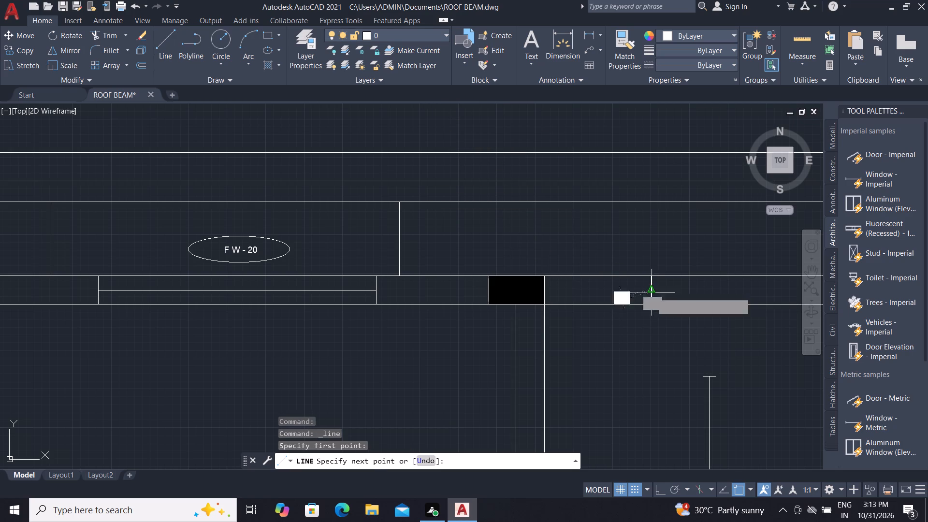
left_click(546, 292)
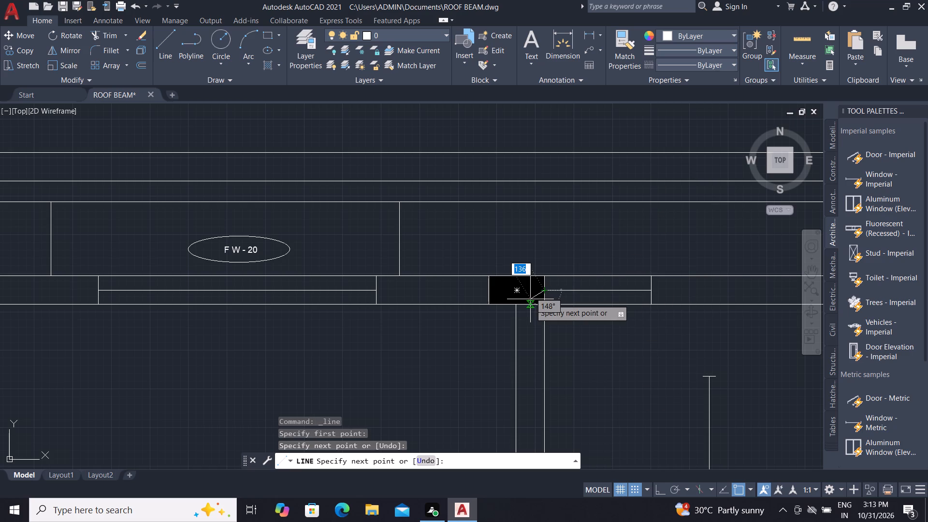
key("Escape")
Copy the circled fan symbol from above the plan onto the north wall window east of the column.
scroll(530, 300, "down", 2)
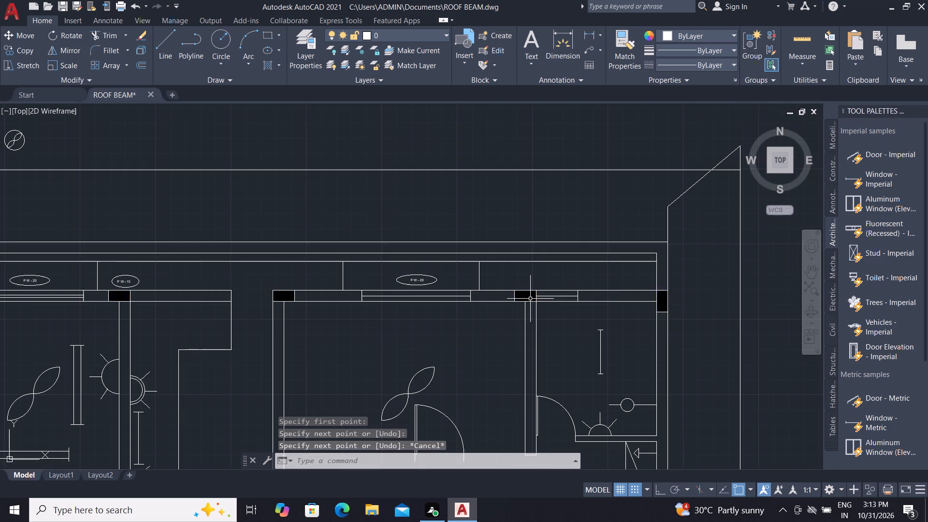
scroll(350, 275, "down", 2)
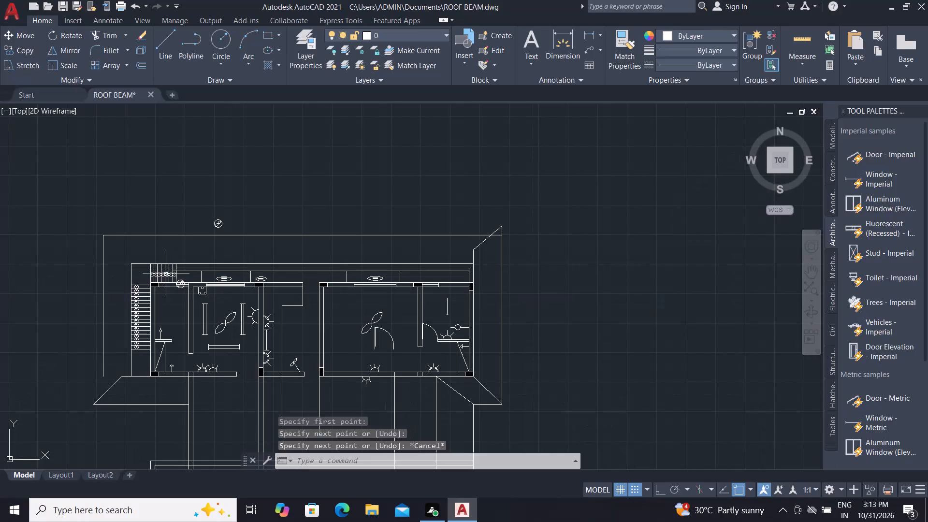
left_click(205, 208)
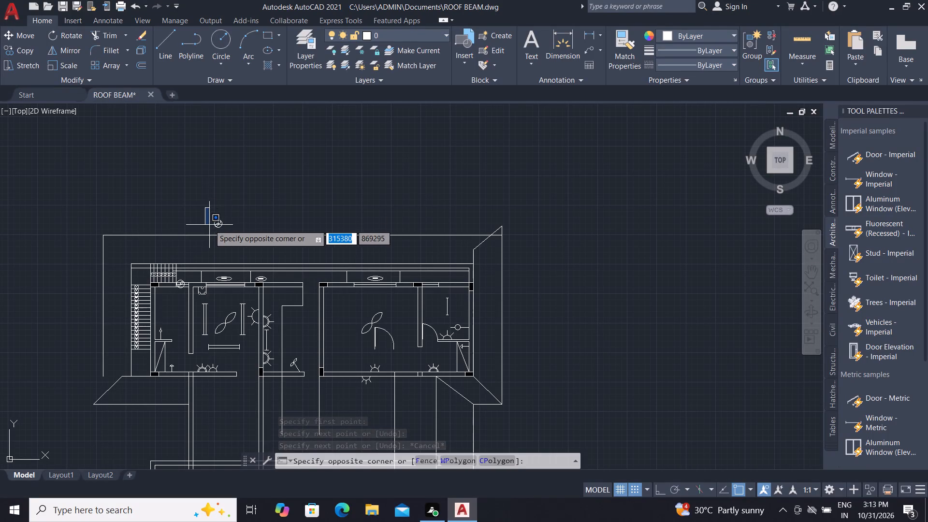
left_click(234, 230)
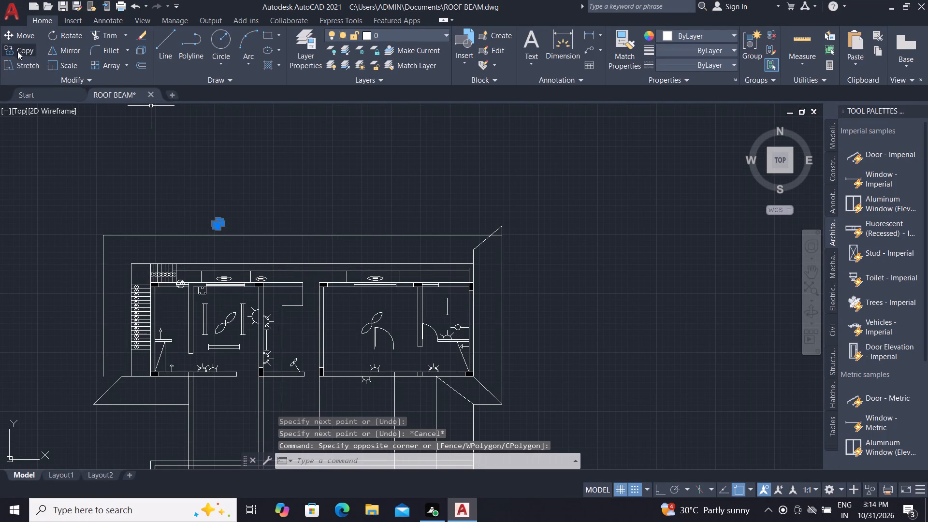
left_click(11, 47)
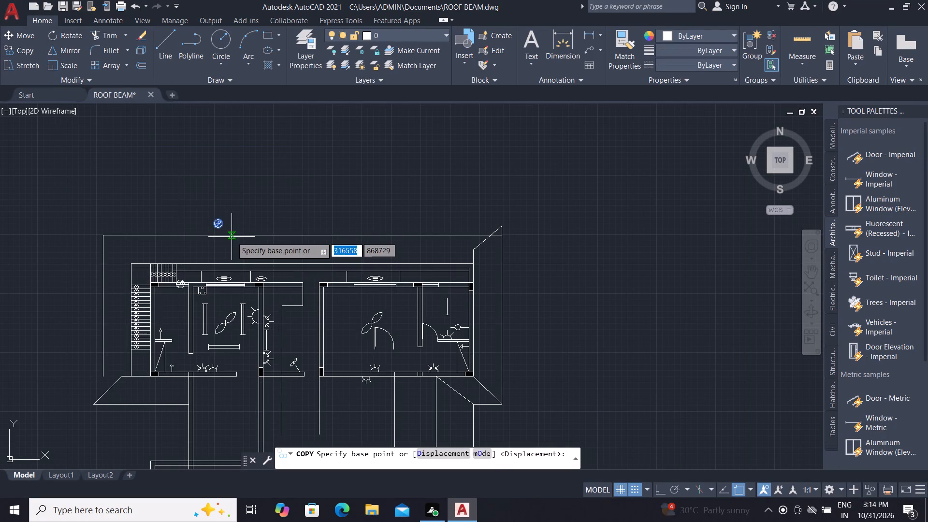
scroll(229, 236, "up", 3)
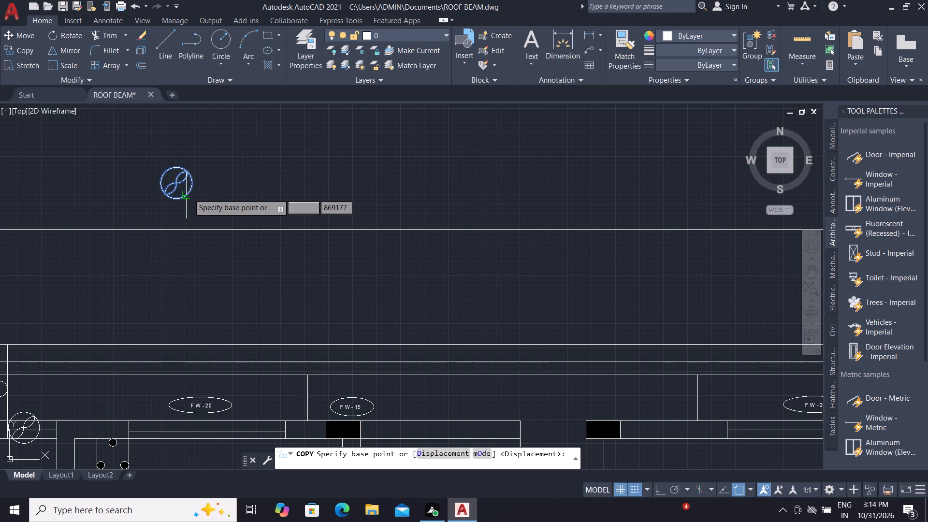
left_click(192, 194)
scroll(203, 216, "down", 1)
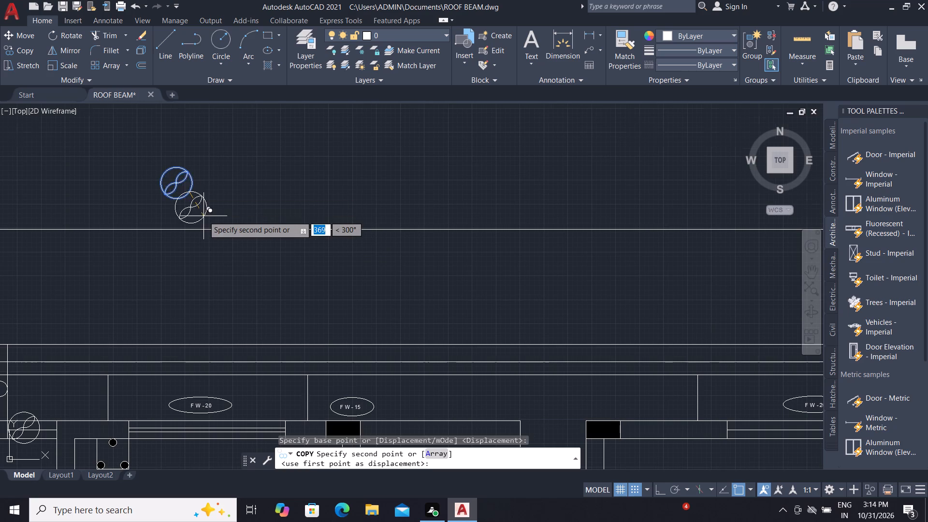
scroll(203, 216, "down", 1)
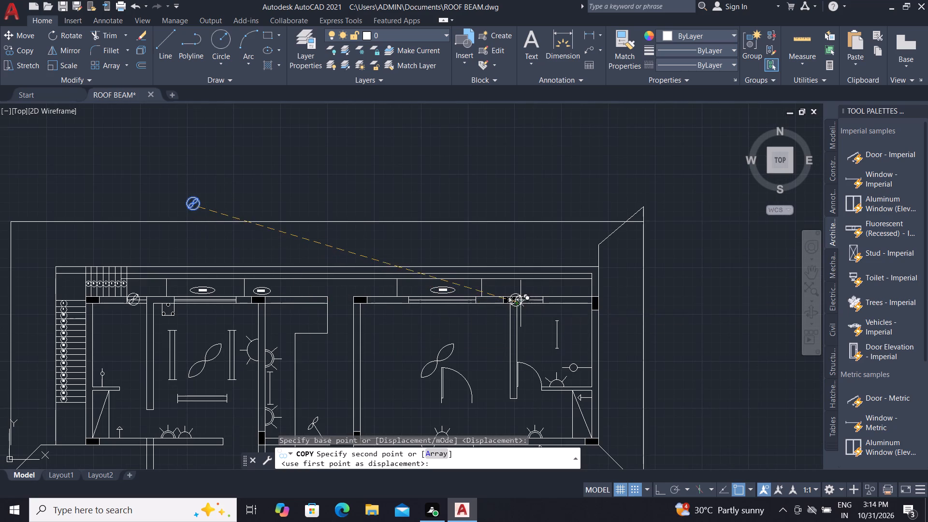
scroll(542, 304, "up", 2)
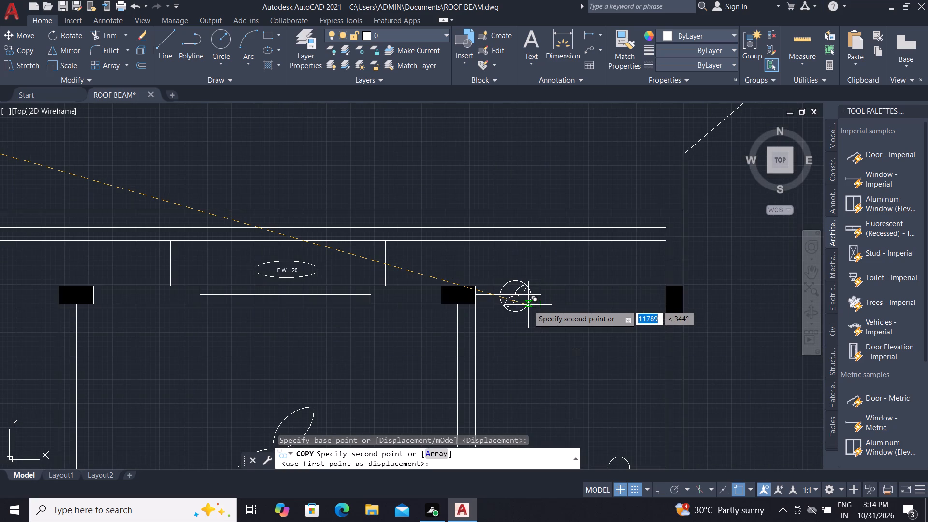
scroll(529, 305, "up", 2)
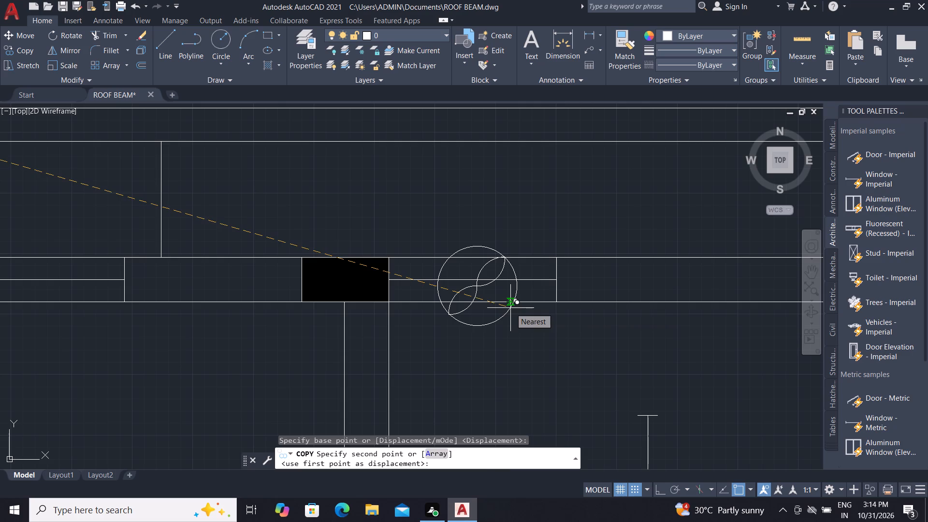
left_click(510, 308)
scroll(507, 308, "down", 3)
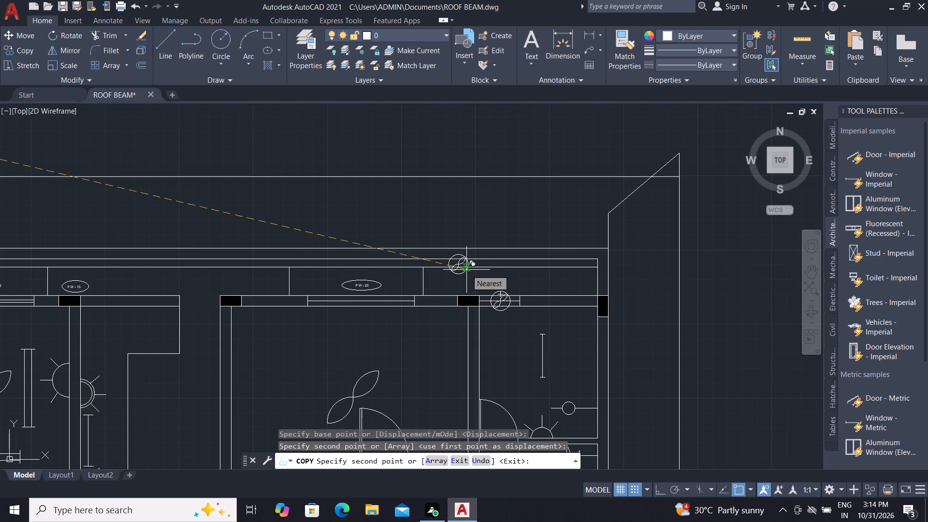
key("Escape")
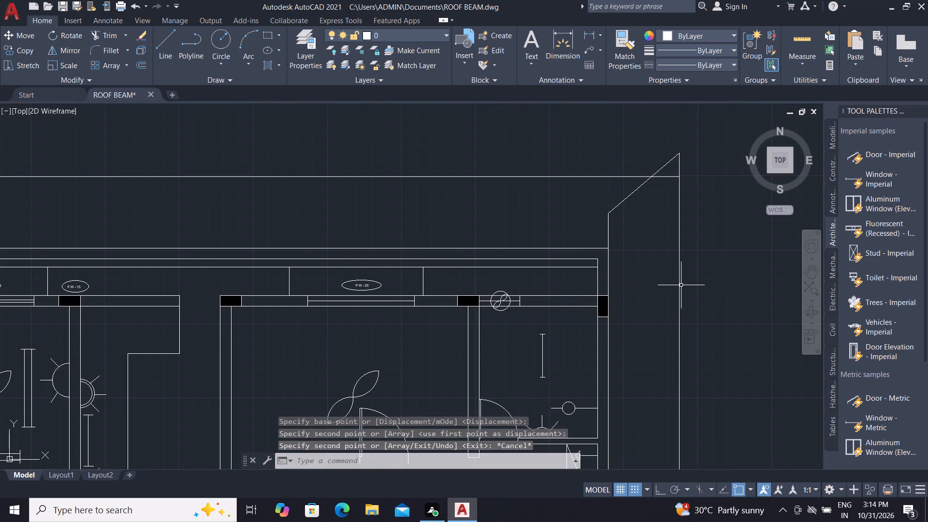
Draw a vertical line east of the new fan symbol, from the north wall's outer line up to the strip's innermost horizontal line.
type("L")
key("space")
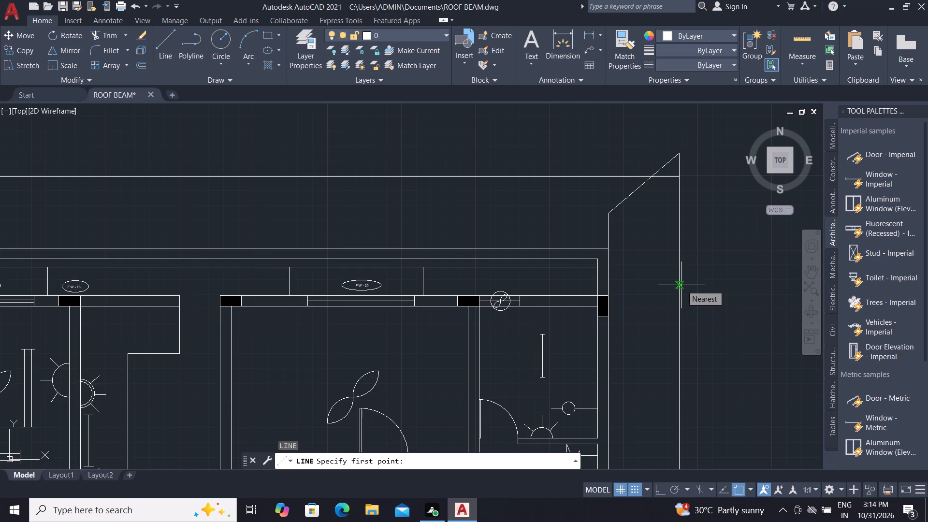
left_click(539, 295)
left_click(541, 269)
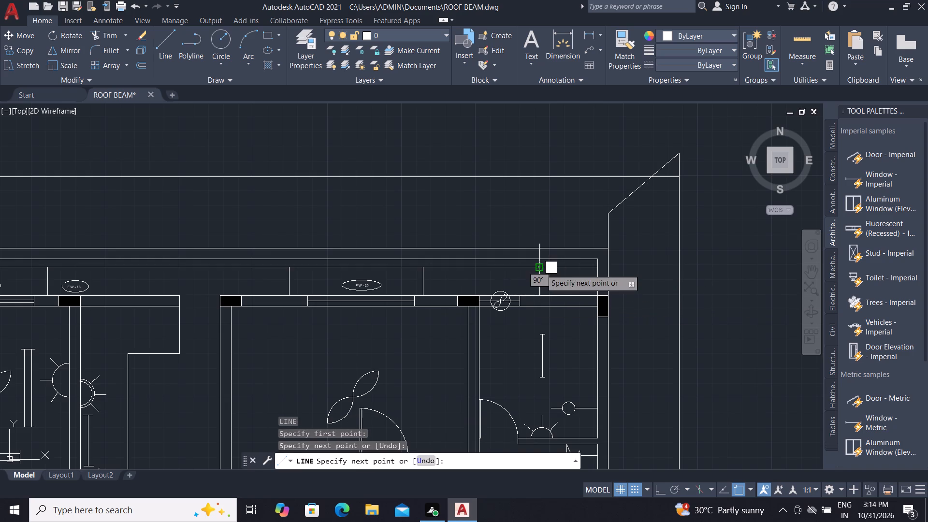
key("Escape")
Trim the strip's innermost horizontal line where it runs east past the new vertical line.
type("TR")
key("space")
left_click(567, 268)
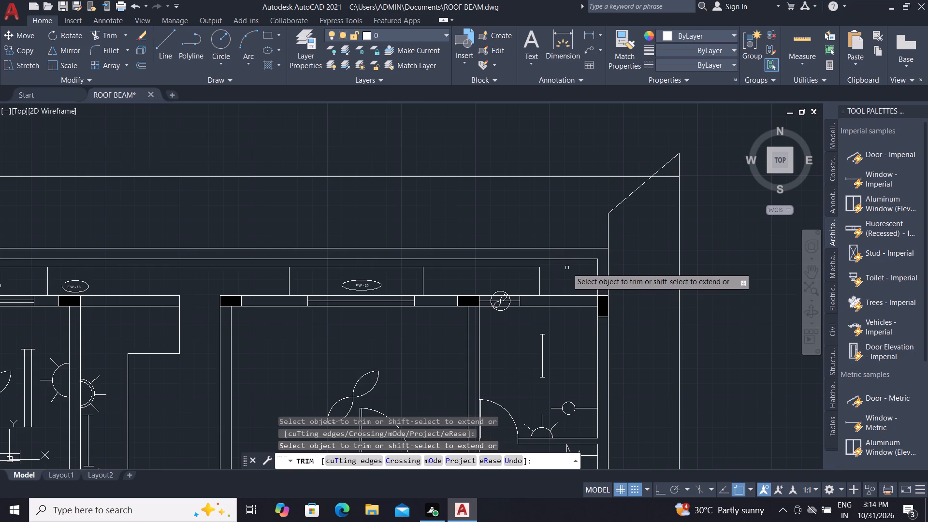
key("Escape")
key("Escape")
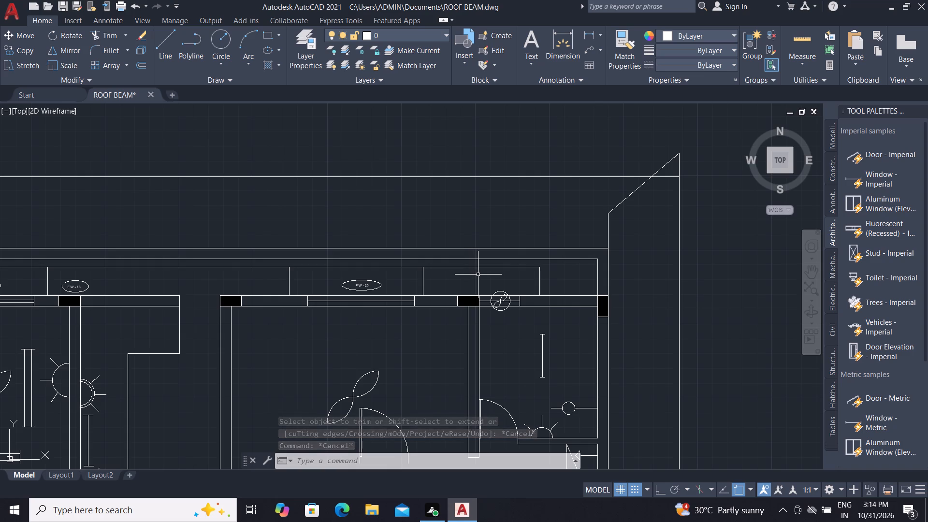
Match the properties of the dashed line north of the other plan onto the strip's innermost horizontal line and its eastern vertical end line.
left_click(622, 57)
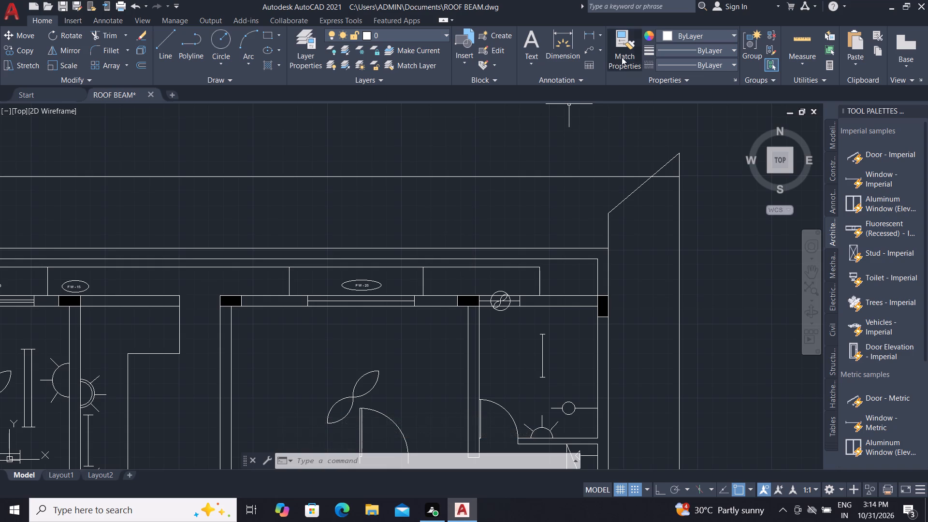
scroll(589, 174, "down", 4)
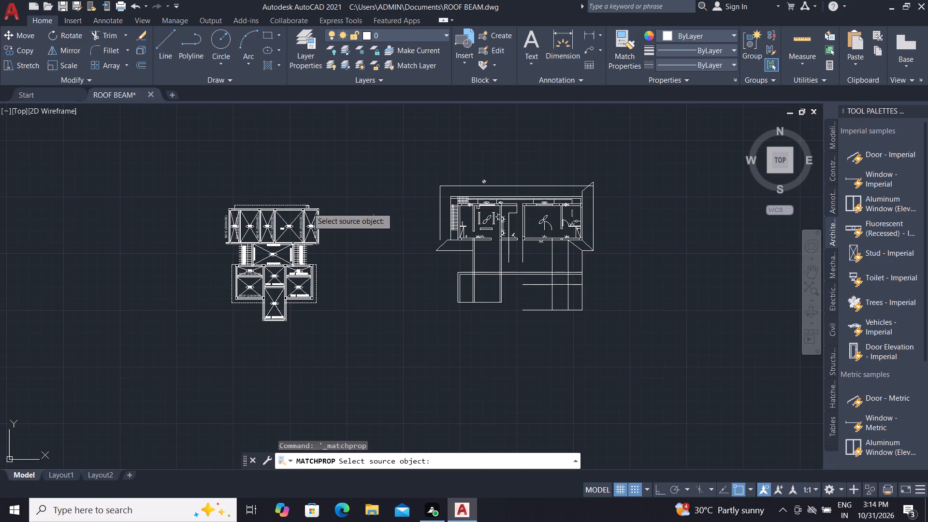
scroll(306, 207, "up", 2)
left_click(302, 203)
scroll(207, 197, "down", 2)
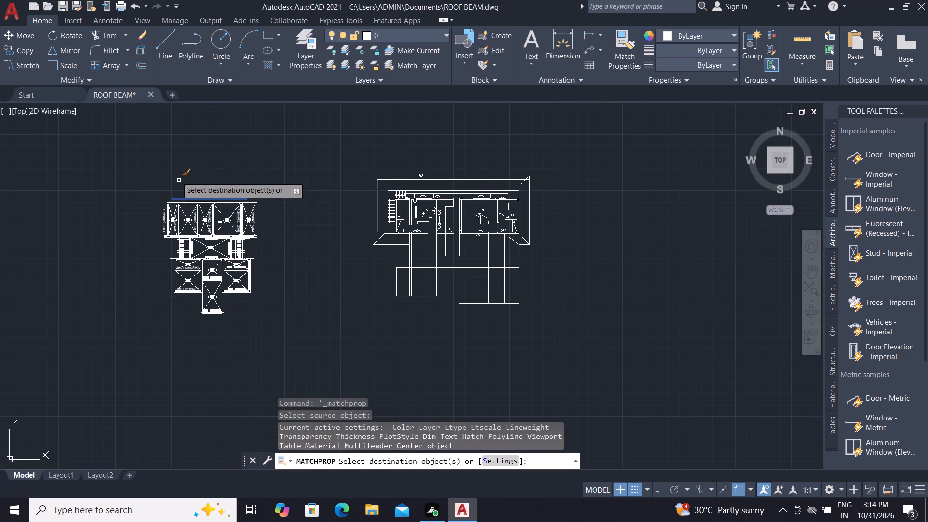
scroll(489, 189, "up", 2)
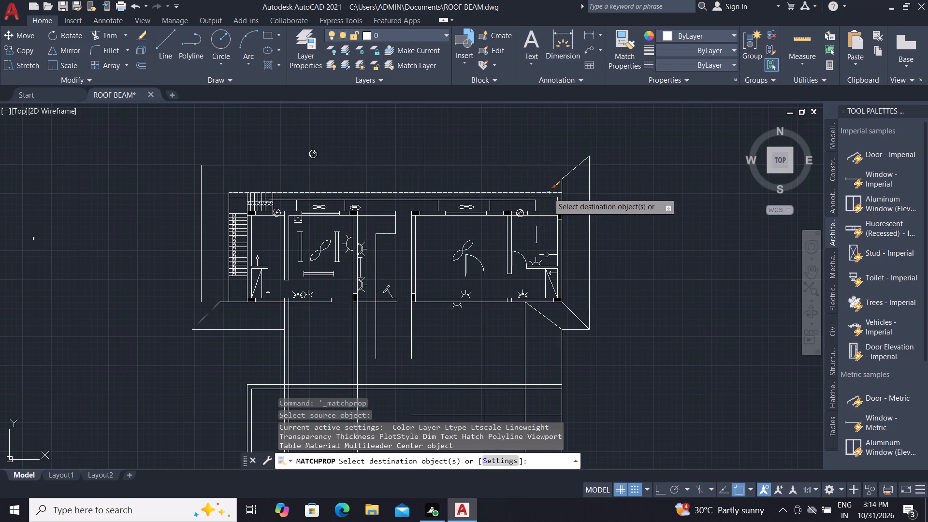
scroll(549, 193, "up", 2)
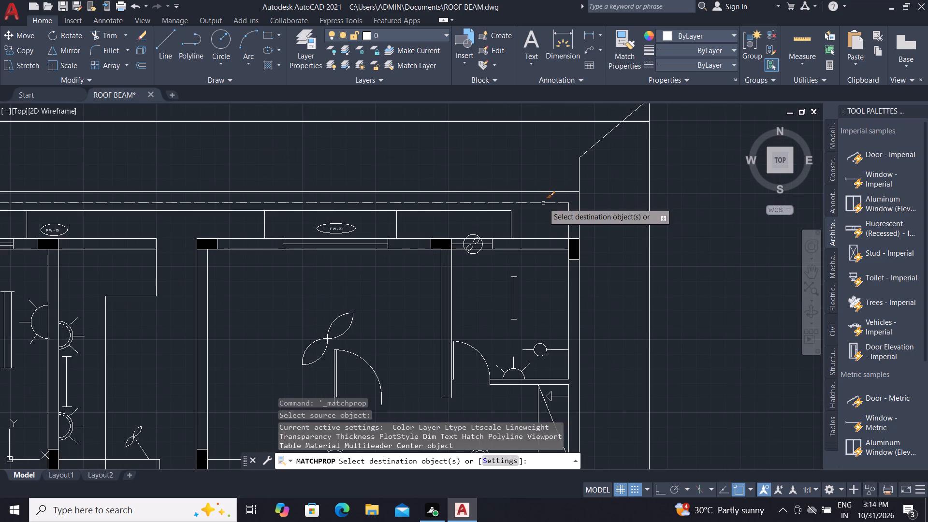
left_click(501, 209)
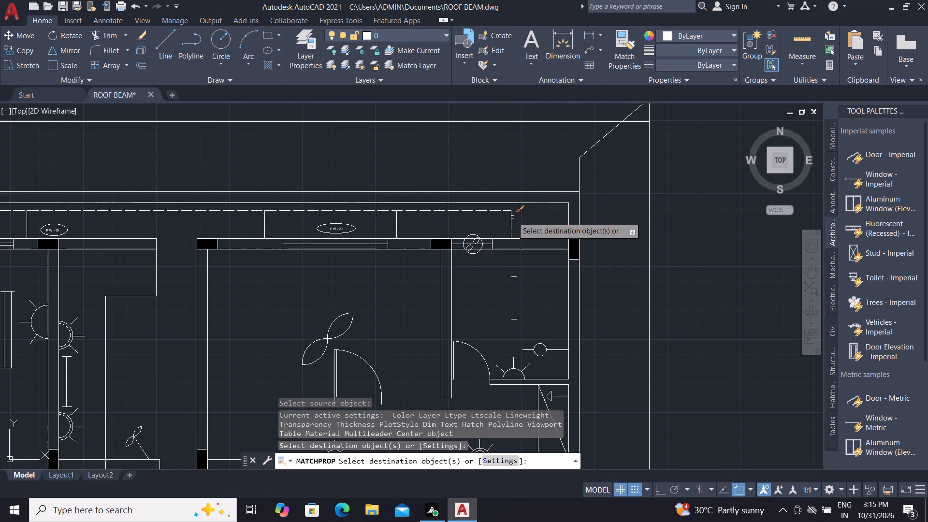
left_click(511, 218)
Draw a line from the dashed line's west end about 110 units west to stair step 2, turning south to the north wall.
scroll(536, 246, "down", 1)
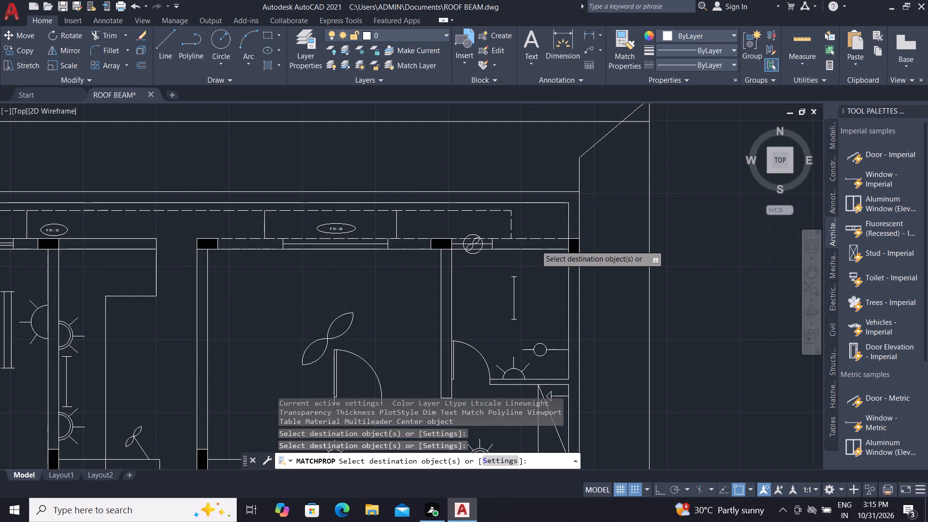
scroll(536, 246, "down", 1)
scroll(255, 234, "up", 3)
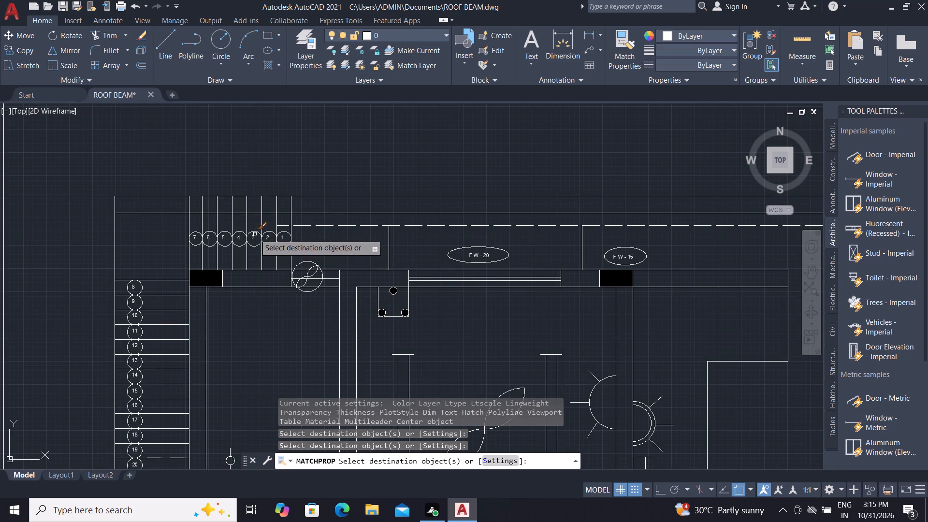
scroll(277, 232, "up", 3)
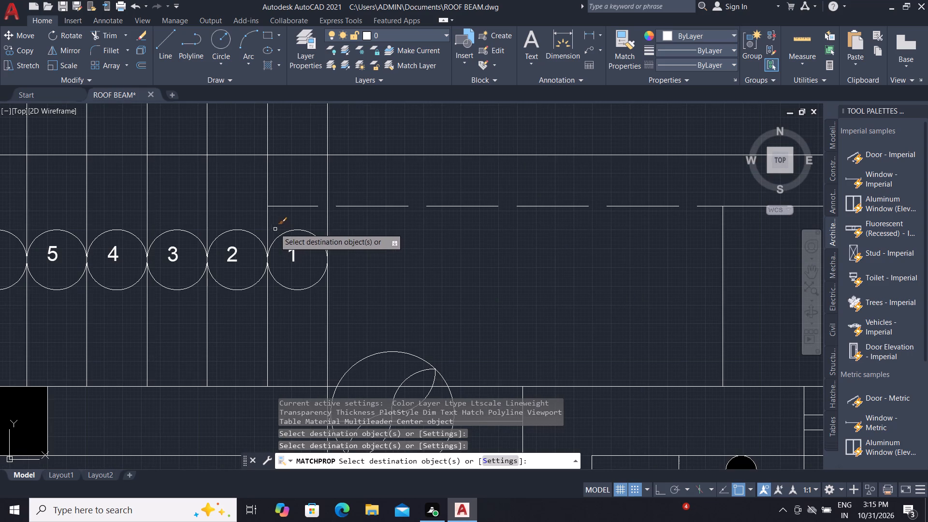
left_click(160, 38)
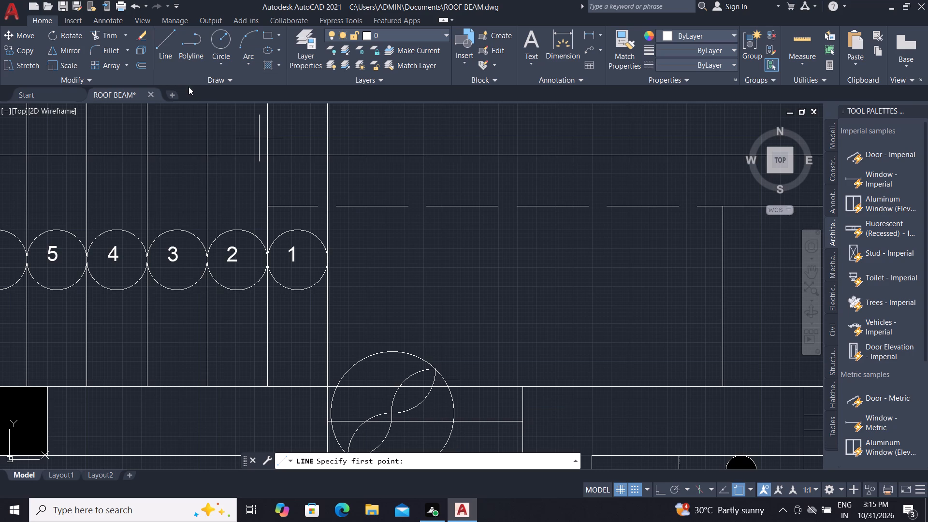
left_click(265, 205)
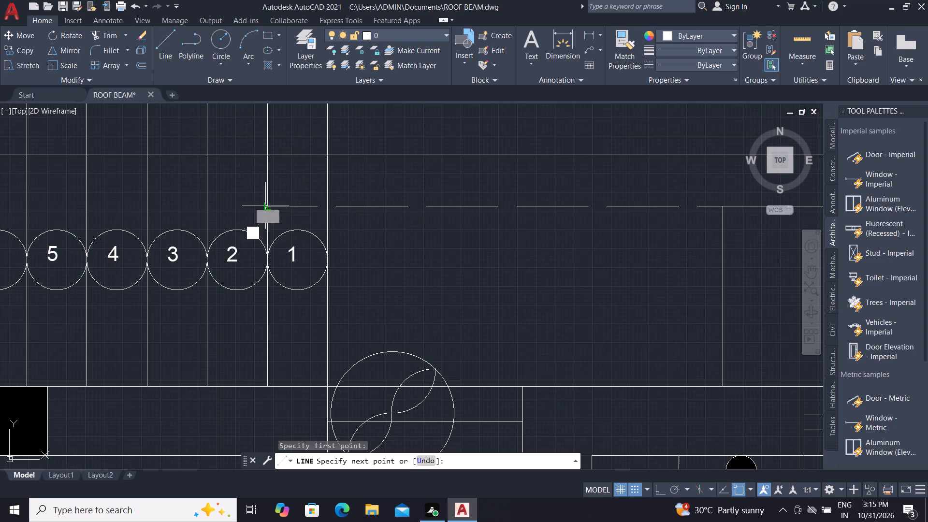
left_click(233, 205)
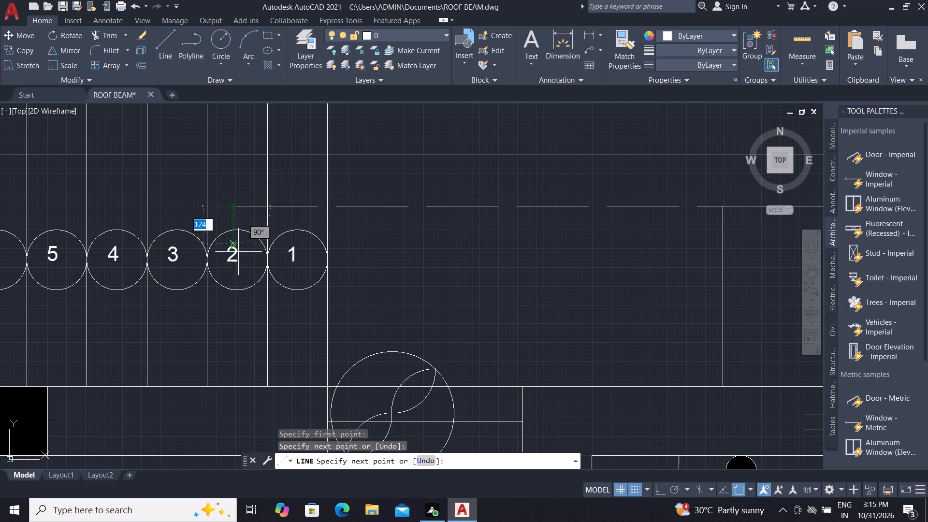
left_click(232, 385)
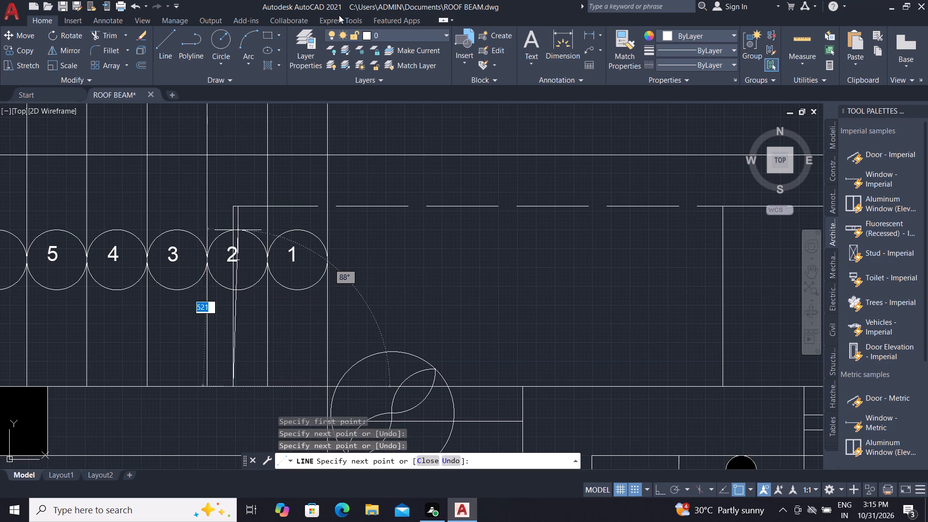
Match the dashed horizontal line's properties onto the new vertical line at stair step 2.
left_click(624, 59)
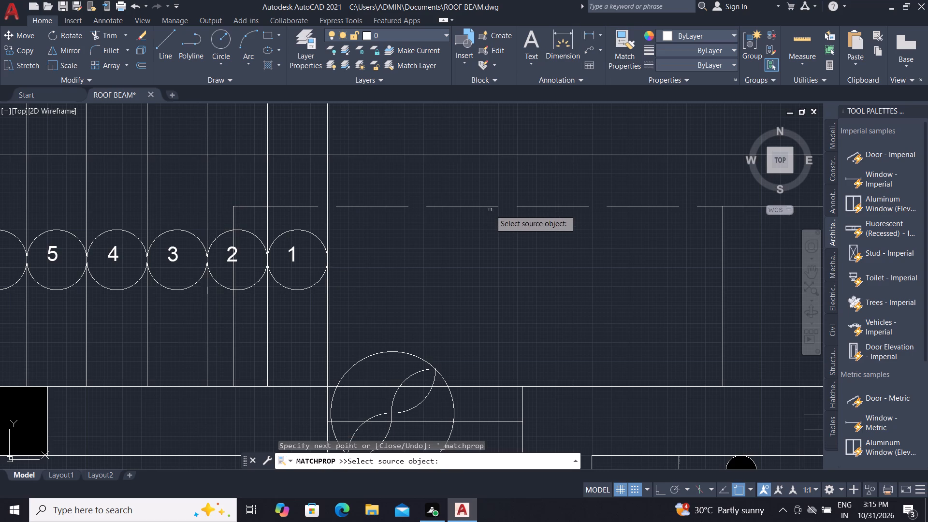
left_click(489, 207)
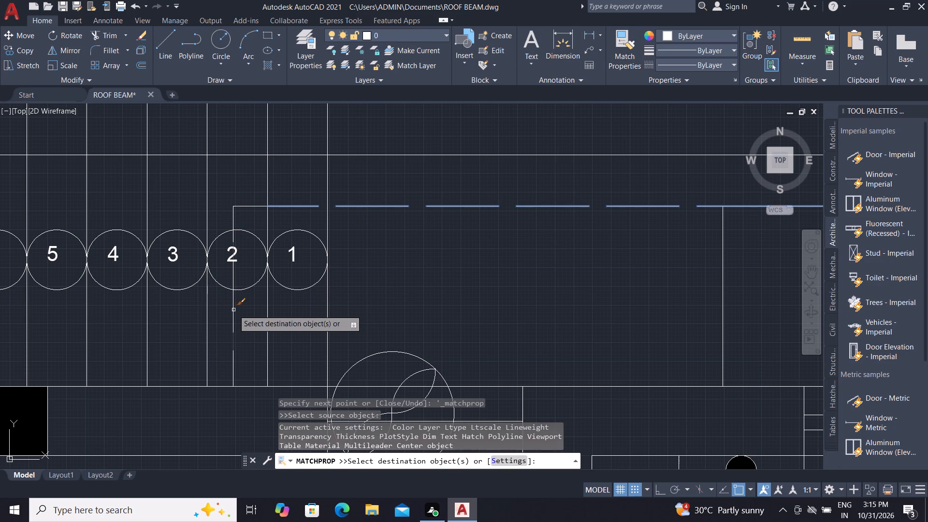
left_click(233, 310)
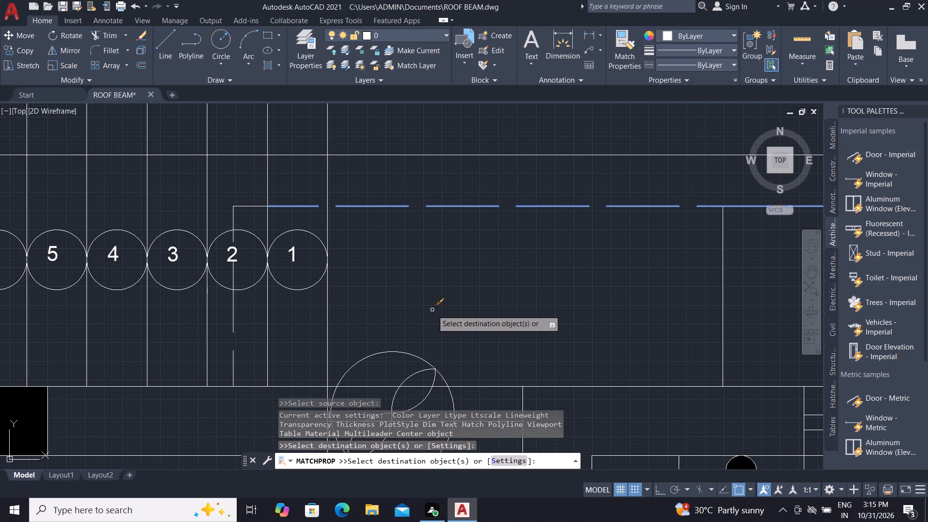
scroll(437, 311, "down", 2)
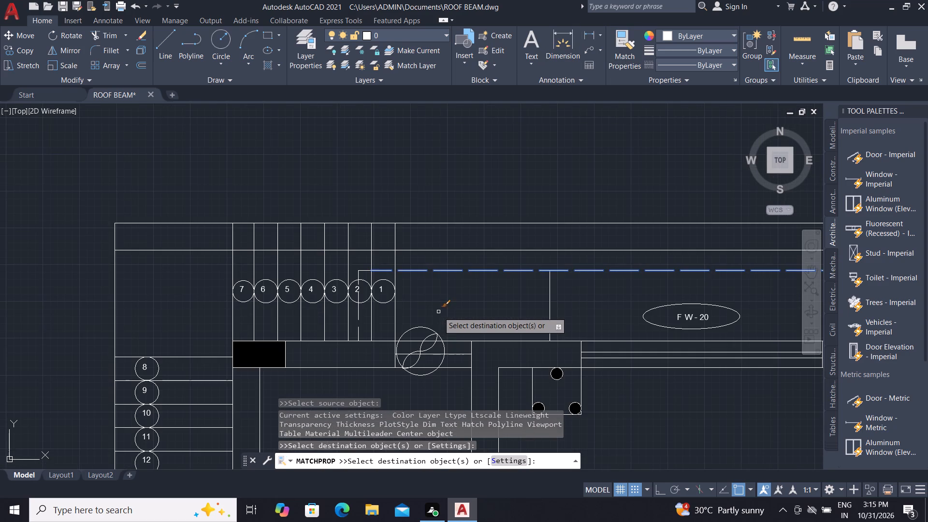
key("Escape")
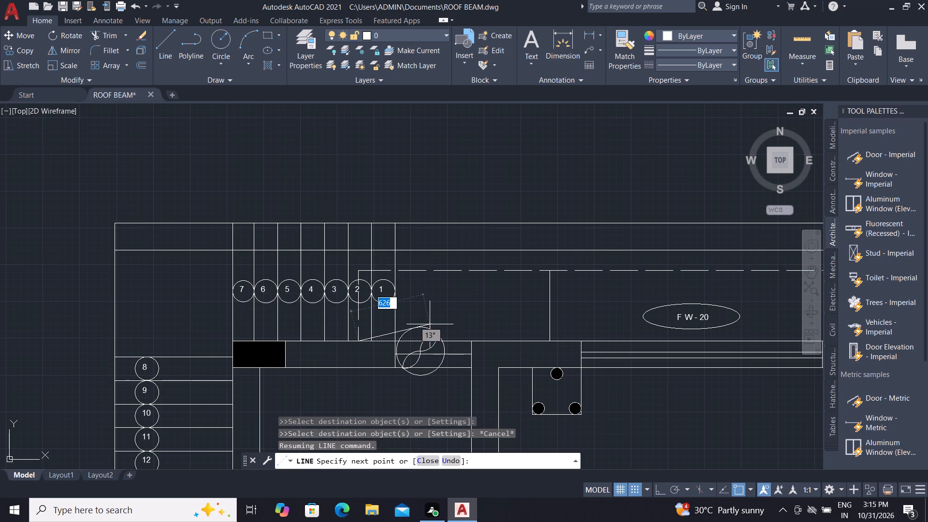
key("Escape")
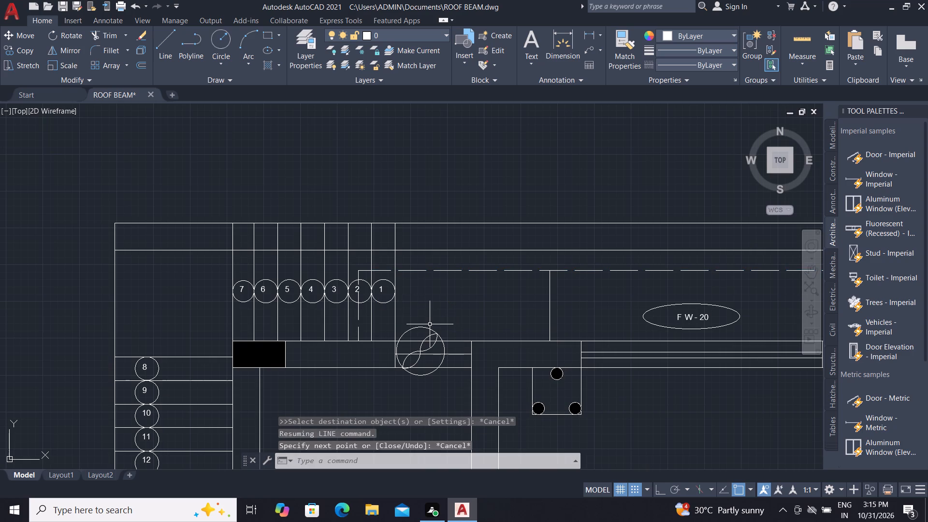
Draw a slightly sloping sample line about 1100 units long in the empty area north of stair steps 1 to 7.
left_click(623, 52)
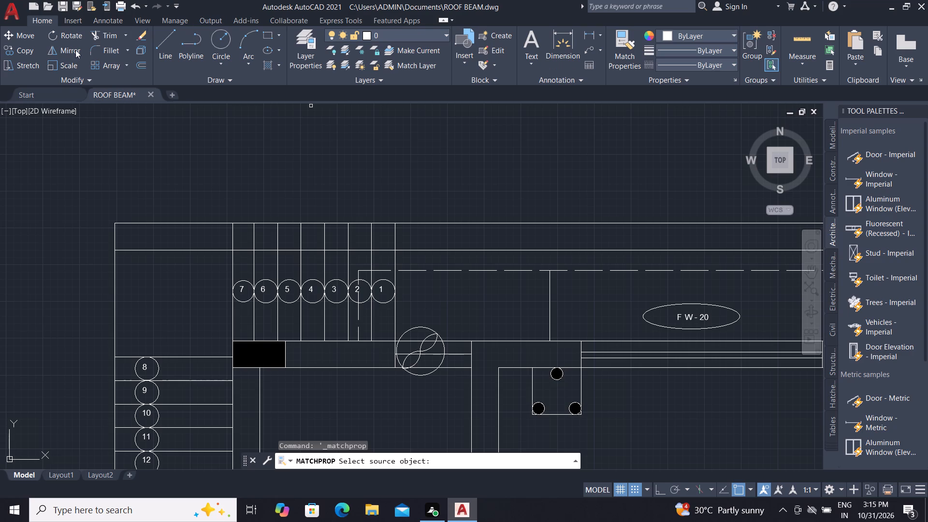
left_click(164, 38)
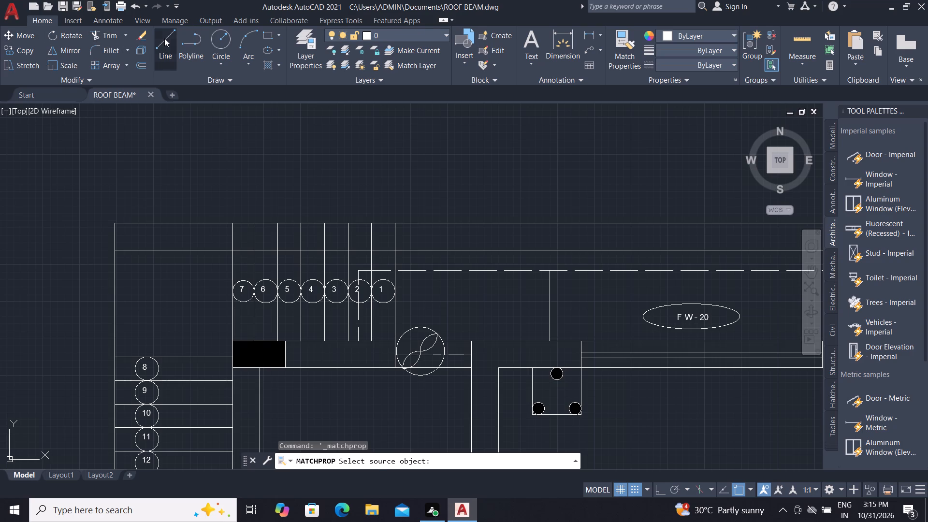
left_click(234, 145)
left_click(363, 162)
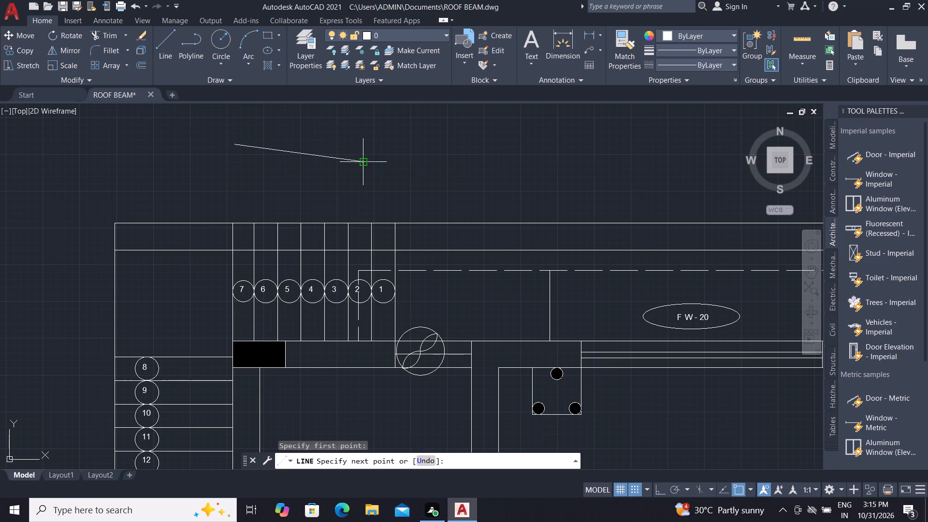
Match the properties of the dashed horizontal line north of F W - 20 onto the sloping sample line.
left_click(631, 48)
left_click(479, 270)
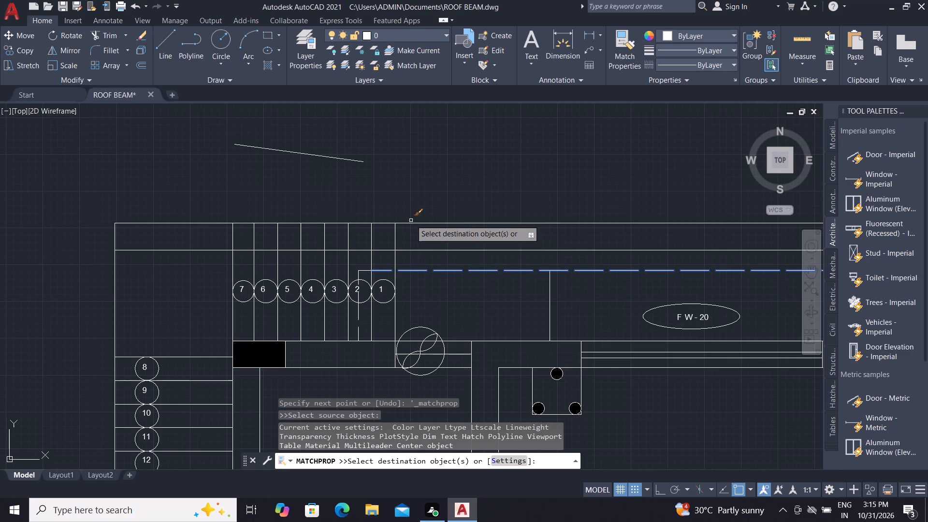
left_click(337, 158)
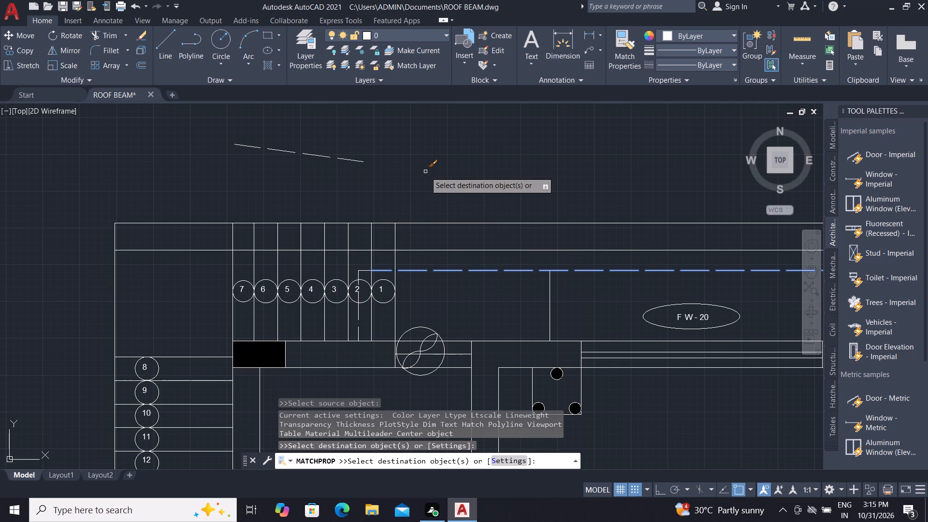
key("Escape")
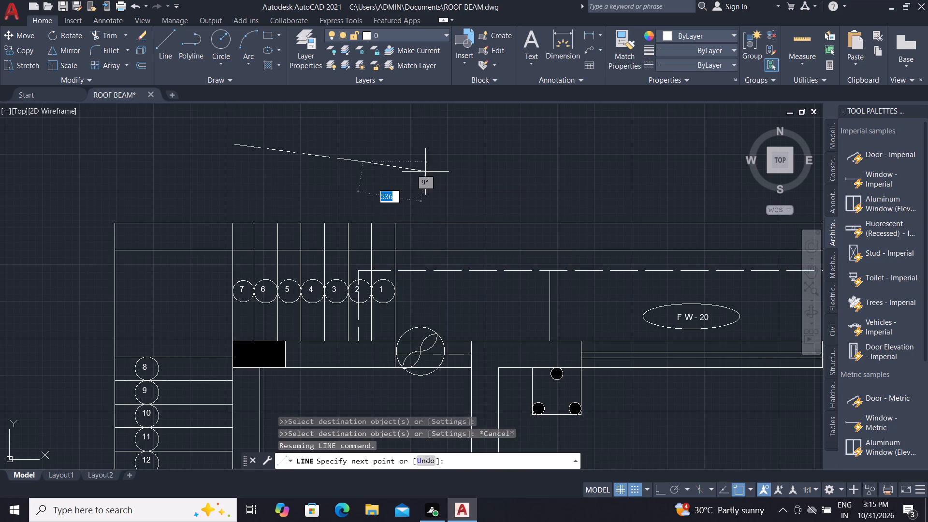
key("Escape")
key("Escape")
Try a linetype scale of 10 on the sloping sample line, and settle on 5.
type("PR")
key("space")
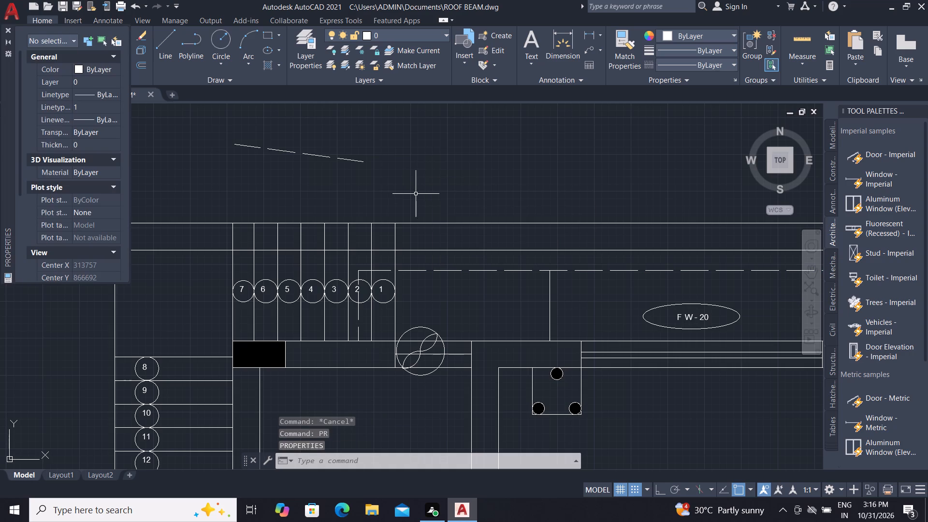
left_click(346, 160)
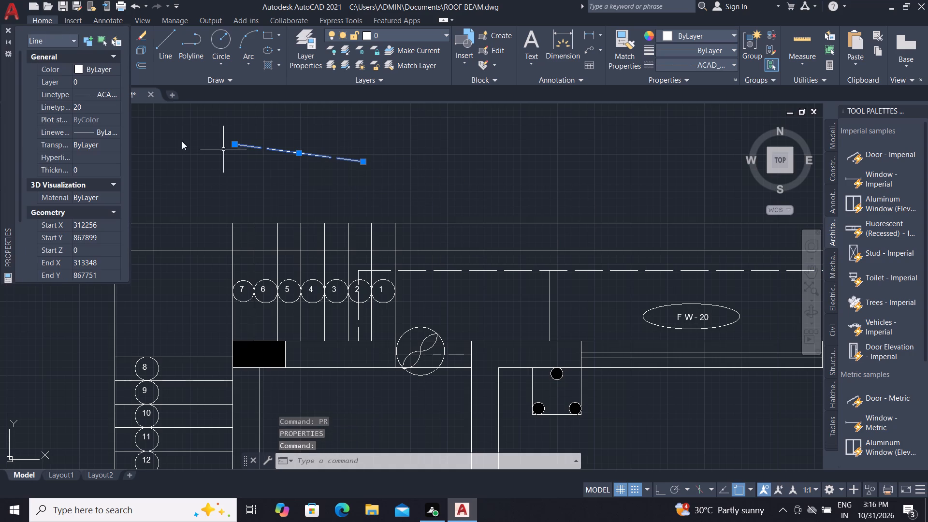
left_click(87, 106)
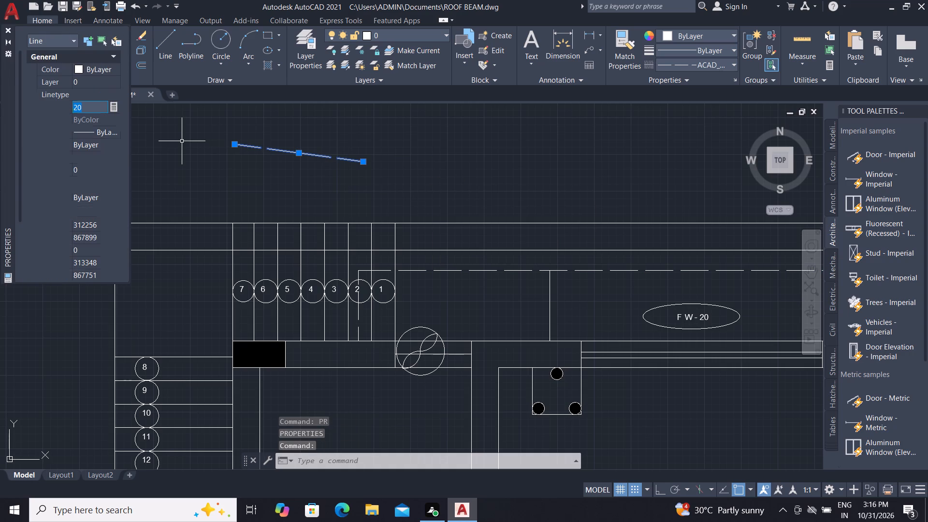
key("BackSpace")
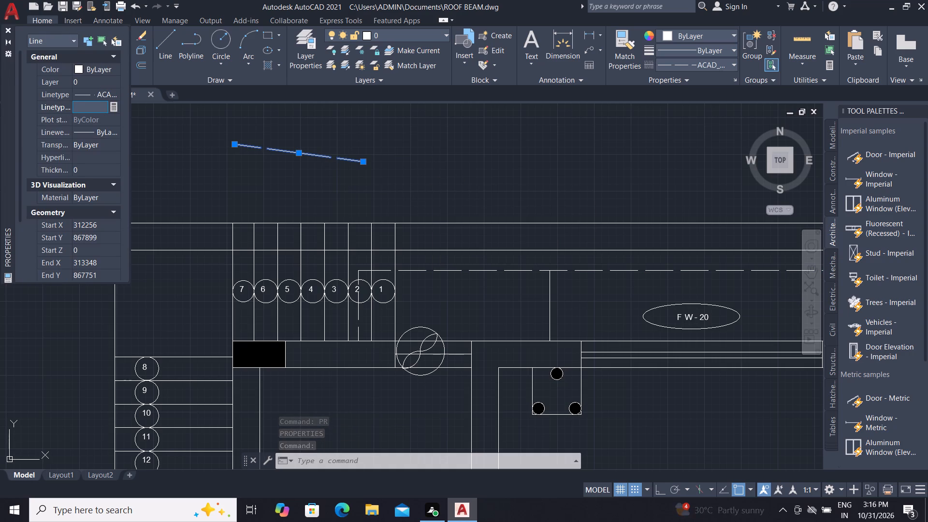
type("10")
key("Return")
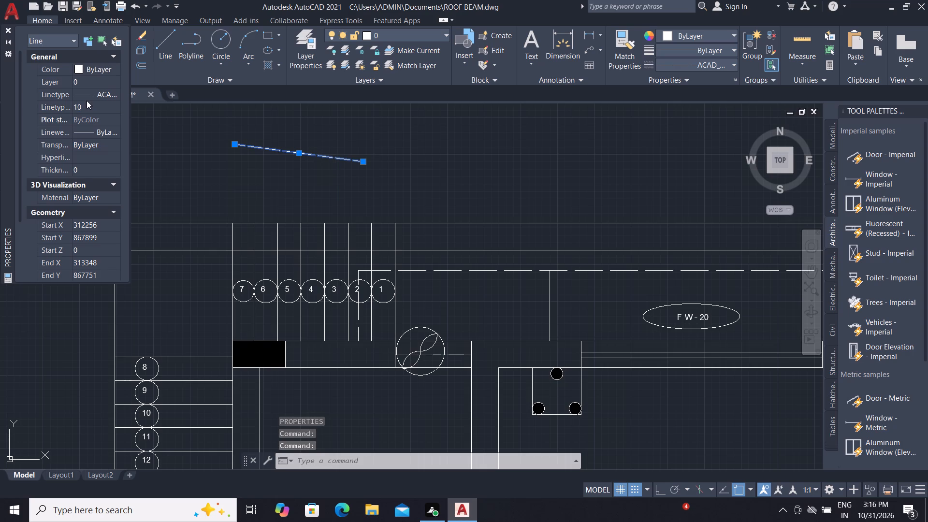
left_click(85, 106)
key("BackSpace")
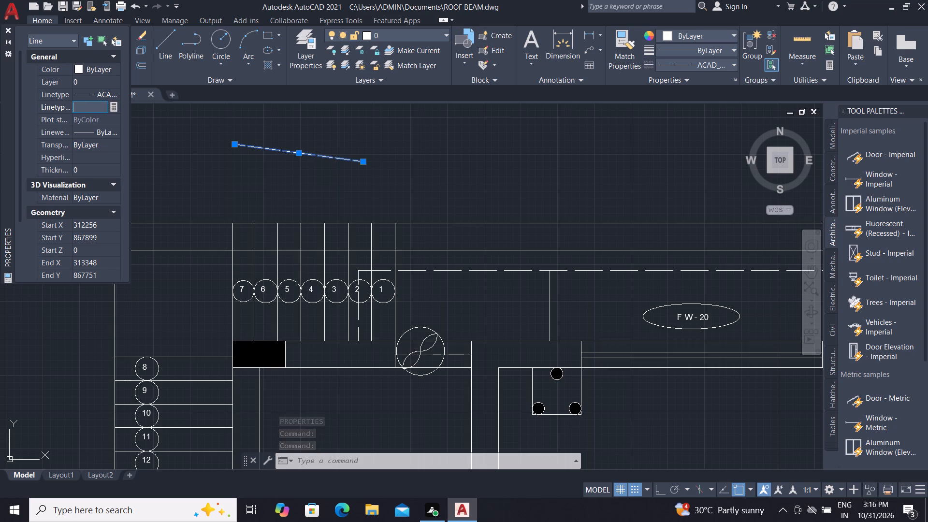
key("5")
key("Return")
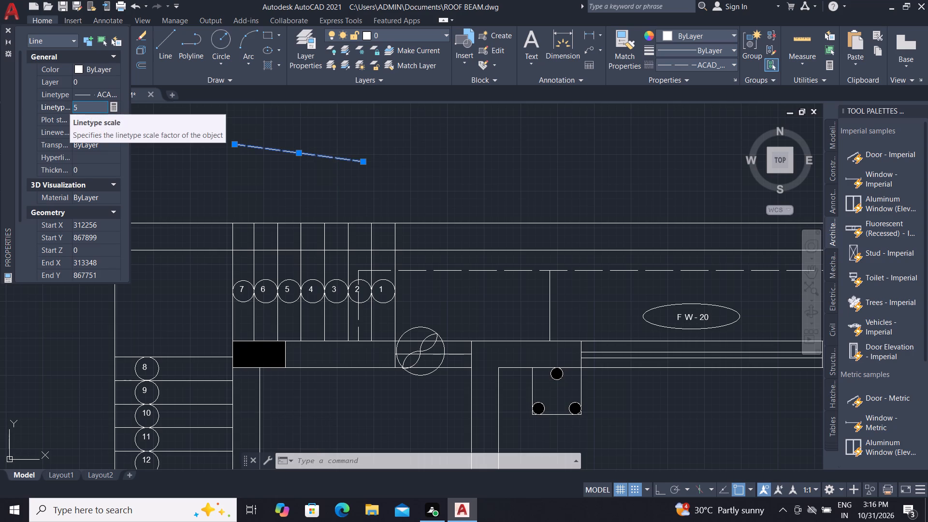
left_click(7, 29)
Trim the north strip's inner solid horizontal line from the west wall up to the line between stair steps 3 and 2.
left_click(620, 62)
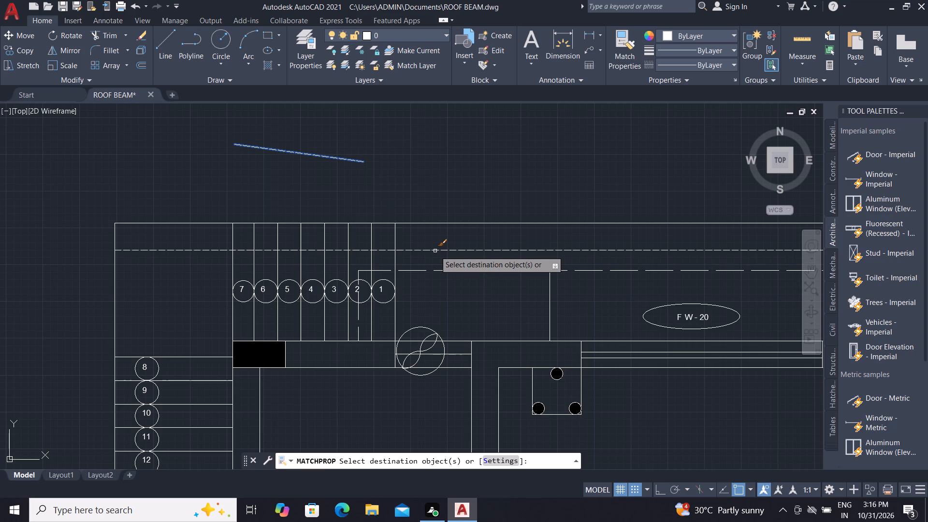
key("Escape")
type("TR")
key("space")
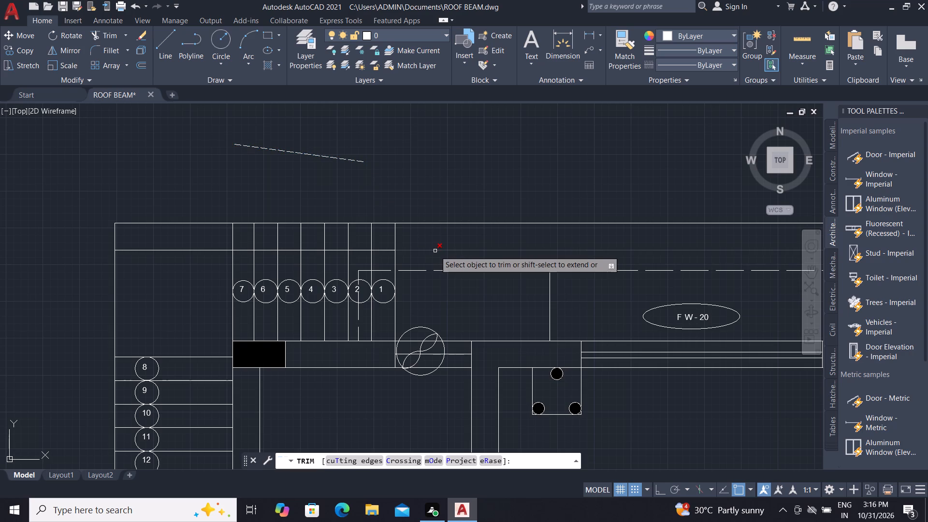
left_click(191, 246)
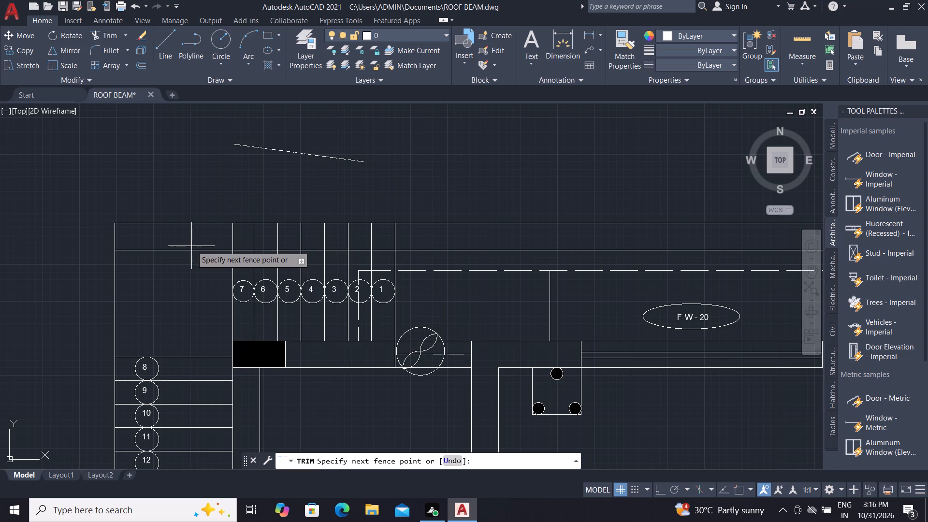
left_click(196, 262)
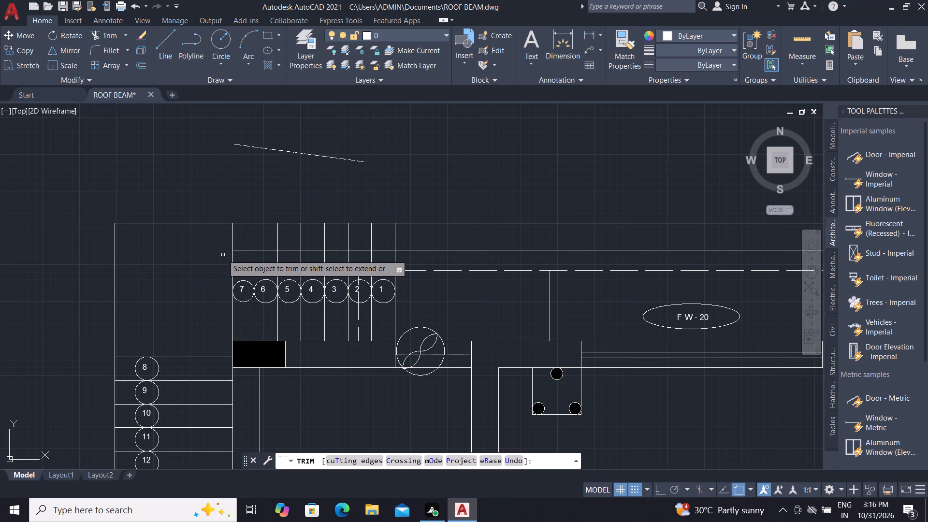
left_click(247, 250)
left_click(274, 249)
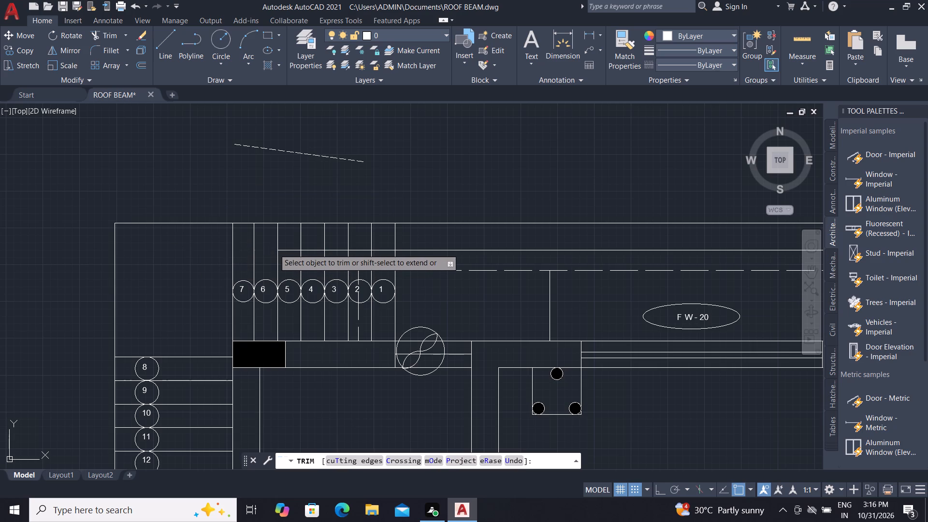
left_click(287, 248)
left_click(290, 252)
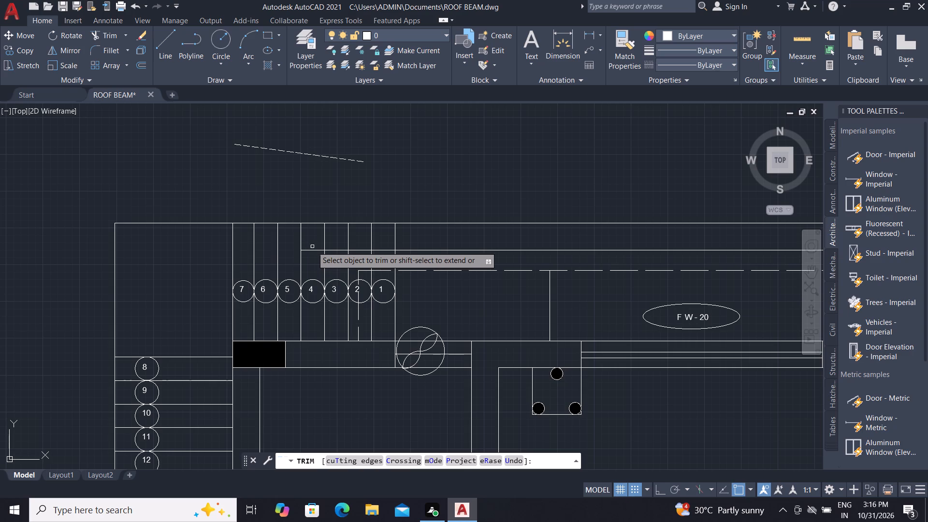
left_click(312, 246)
left_click(315, 251)
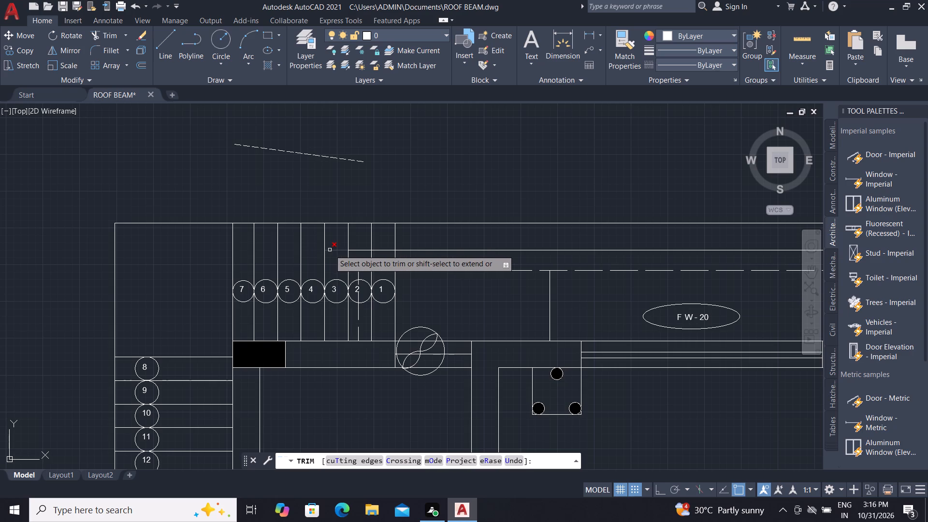
left_click(330, 250)
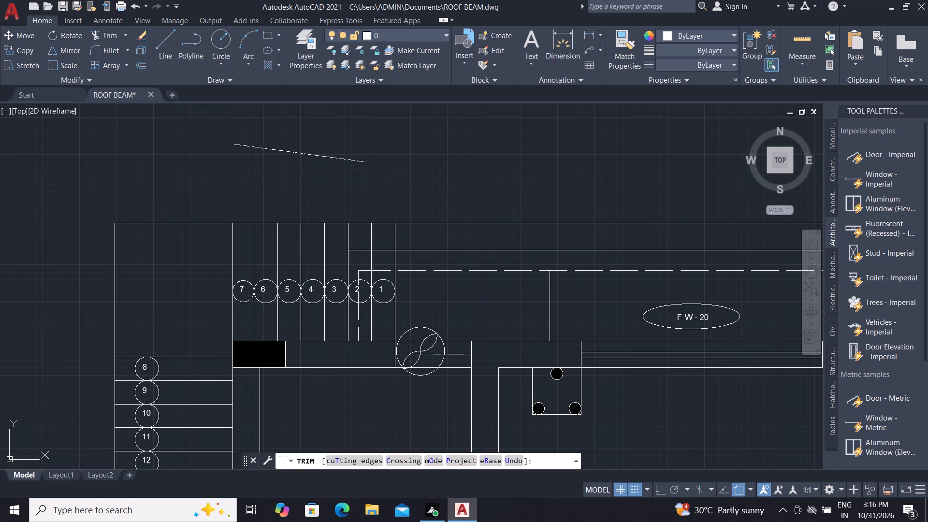
key("Escape")
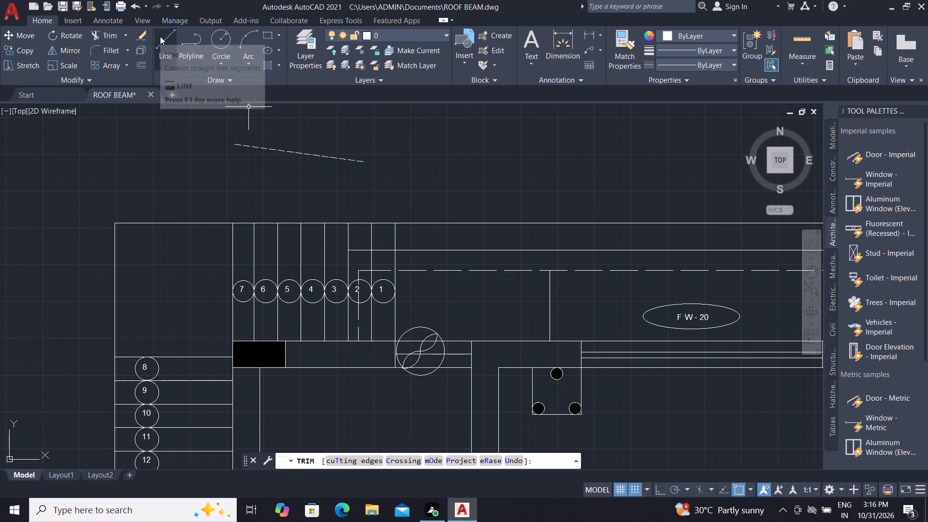
key("Escape")
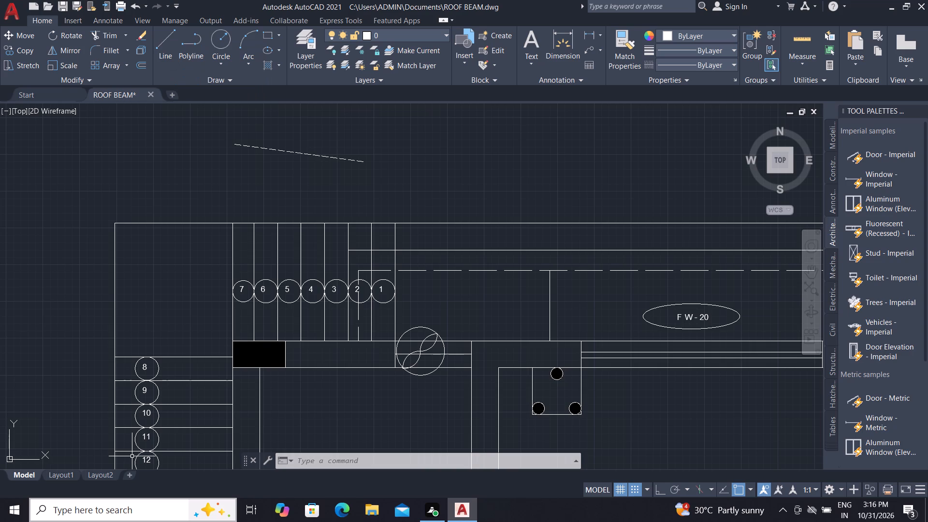
Extend the dashed vertical line at stair step 2 north to the strip's inner solid horizontal line.
type("EX")
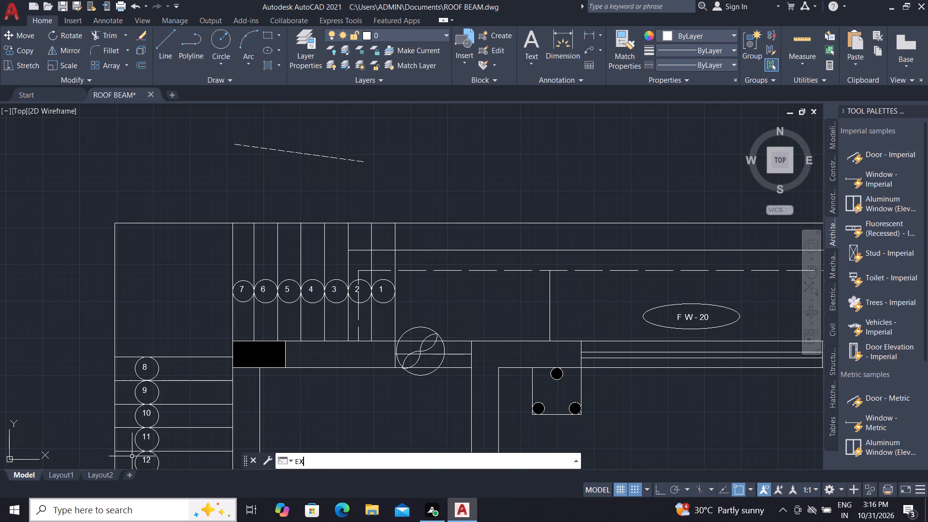
key("space")
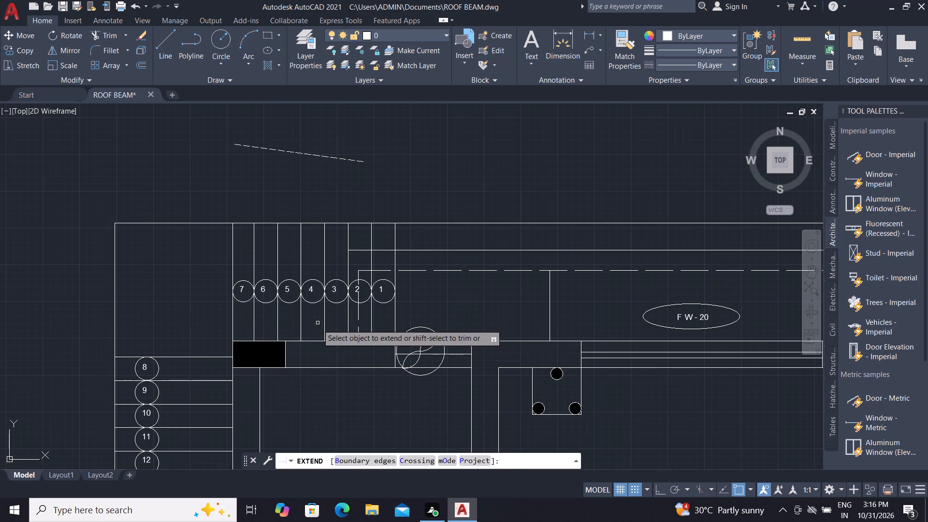
left_click(359, 274)
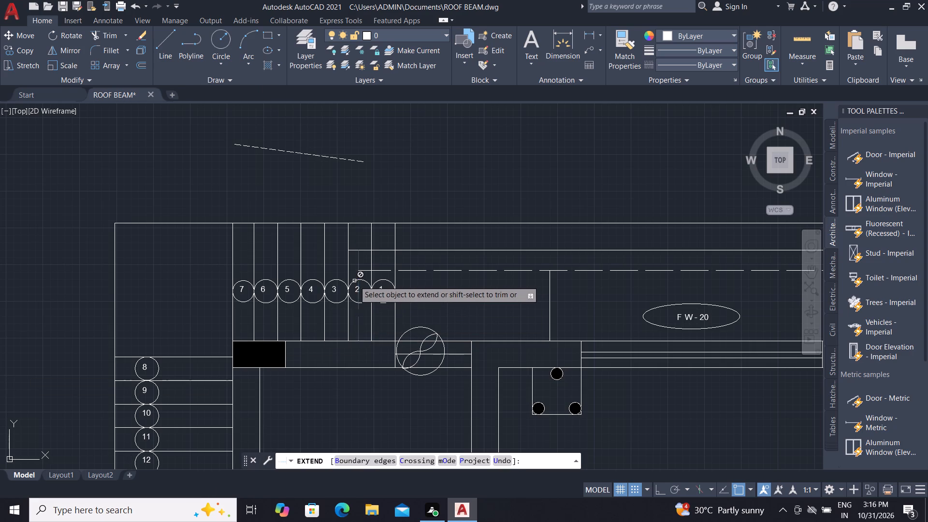
key("Escape")
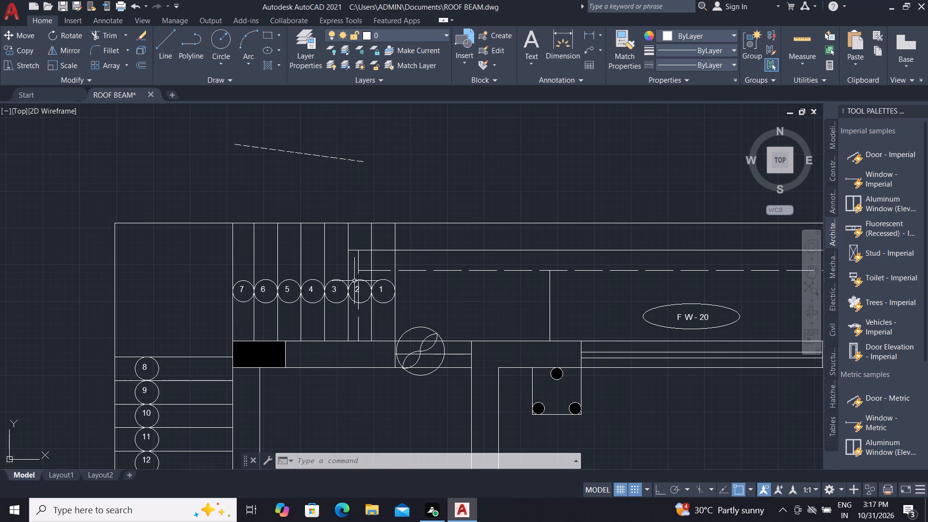
Trim the short horizontal stub projecting west of the extended vertical line at stair step 2.
type("TR")
key("space")
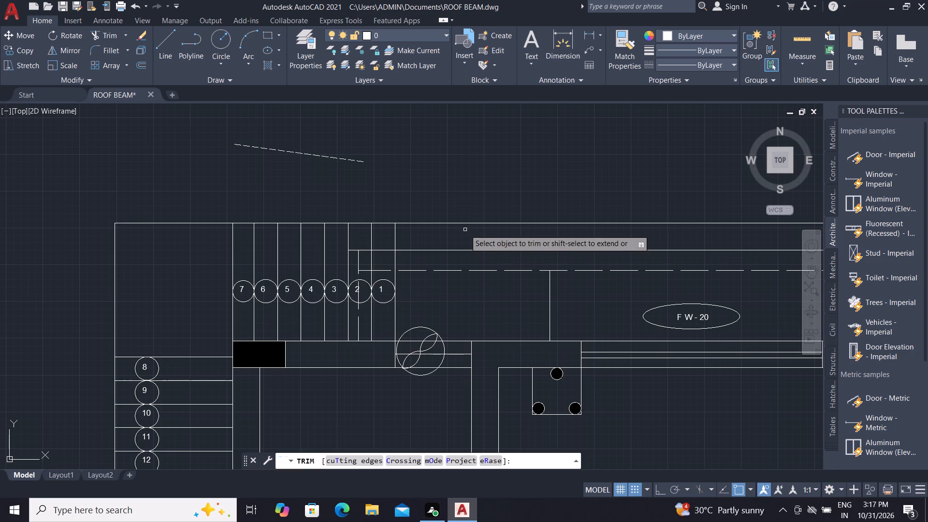
scroll(349, 239, "up", 2)
left_click(352, 249)
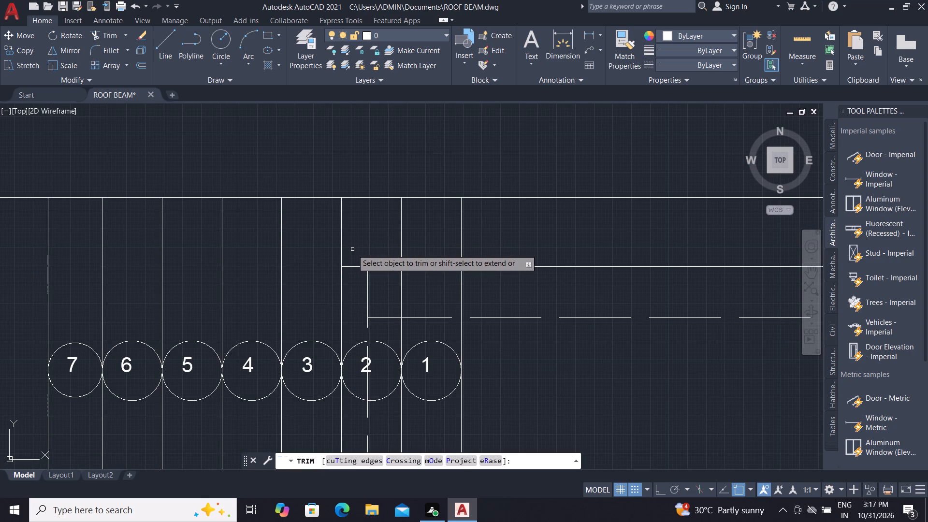
left_click(355, 269)
Match the sloping sample line's properties onto the strip's inner solid horizontal line and the vertical line at stair step 2.
scroll(364, 249, "down", 1)
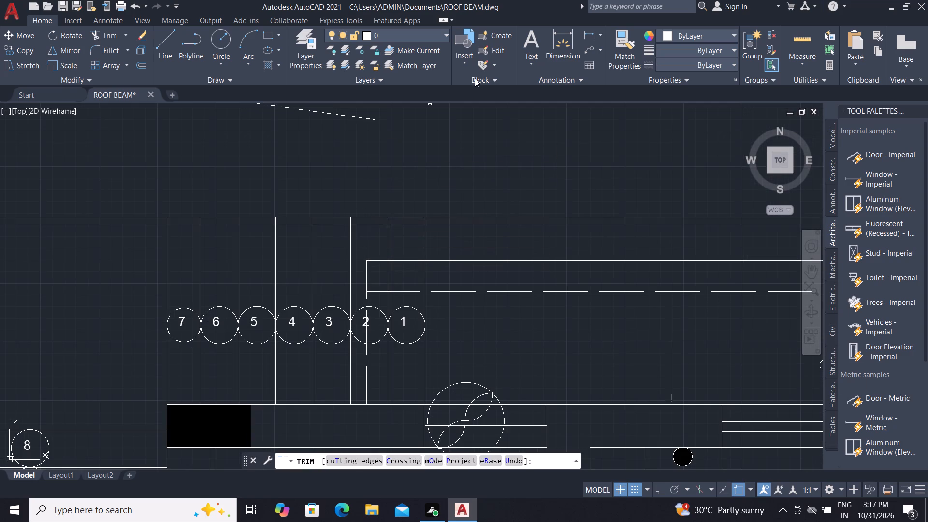
left_click(628, 63)
scroll(533, 139, "down", 2)
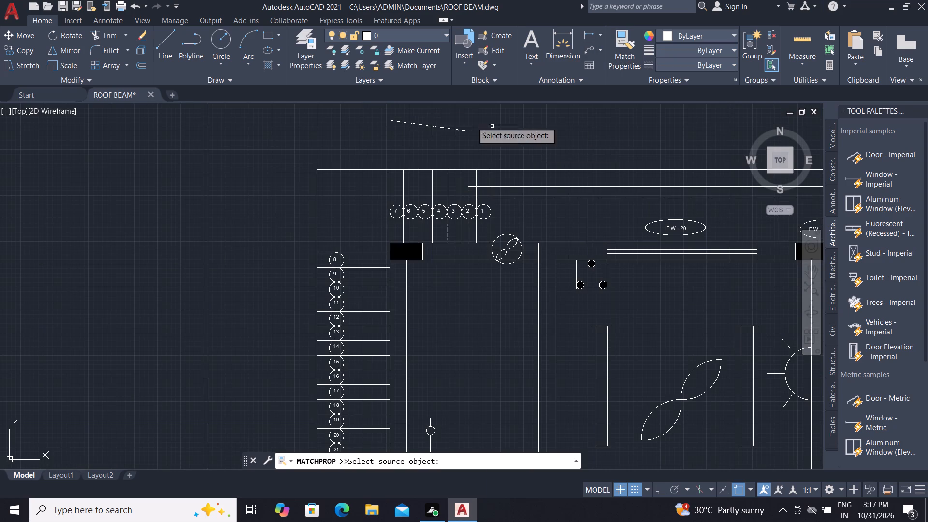
left_click(437, 126)
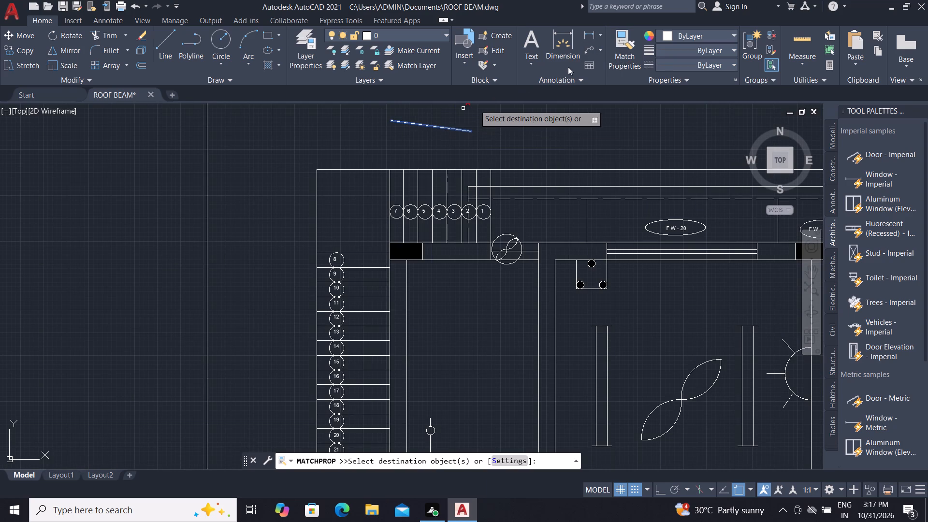
left_click(624, 58)
left_click(626, 59)
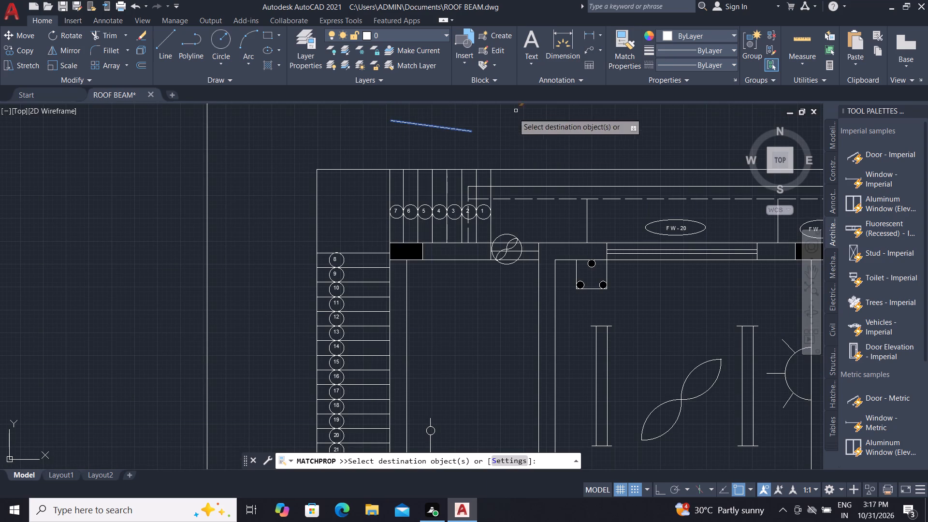
left_click(483, 186)
scroll(465, 194, "up", 2)
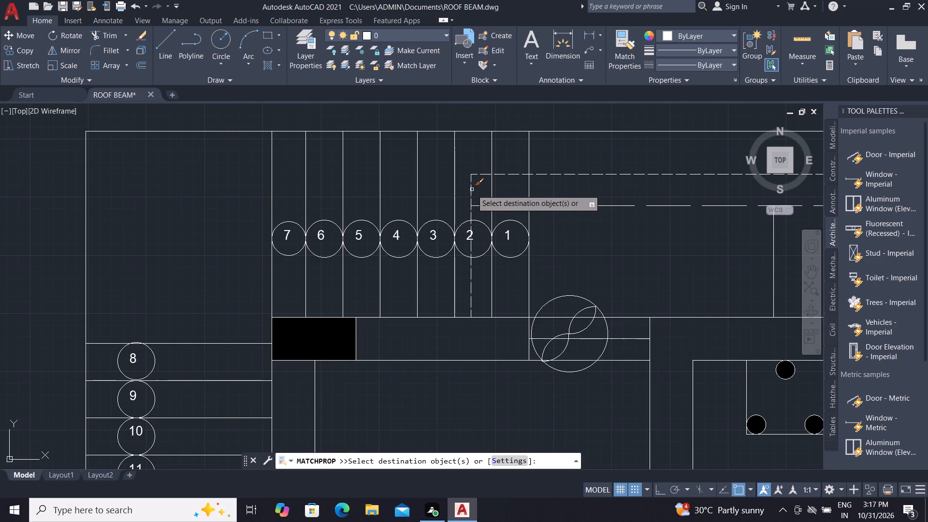
left_click(472, 189)
scroll(10, 180, "down", 2)
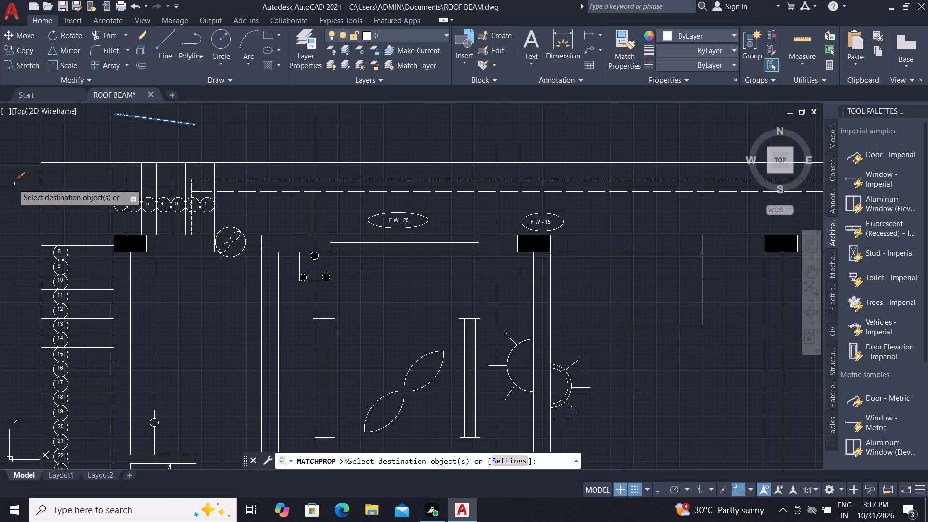
Trim the northeast corner column's west edge where it crosses between the north wall's two horizontal lines.
scroll(14, 184, "down", 3)
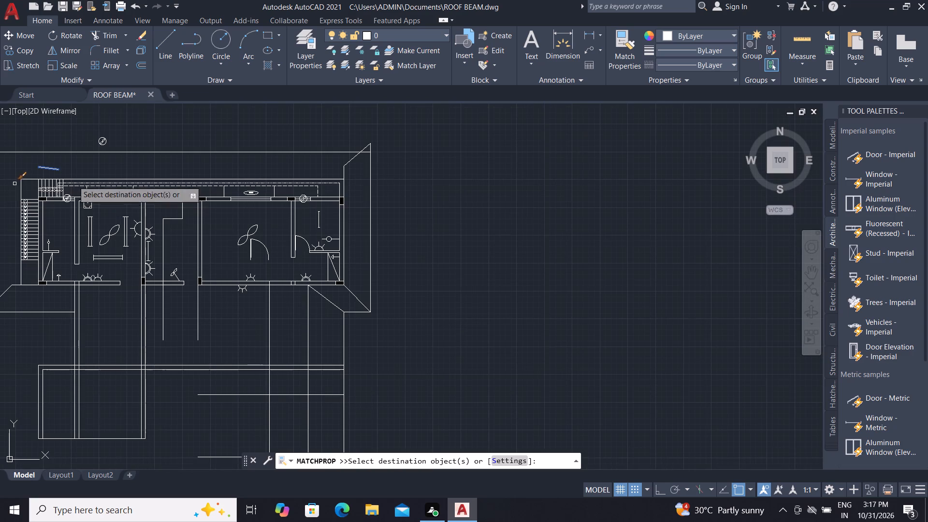
scroll(337, 191, "up", 3)
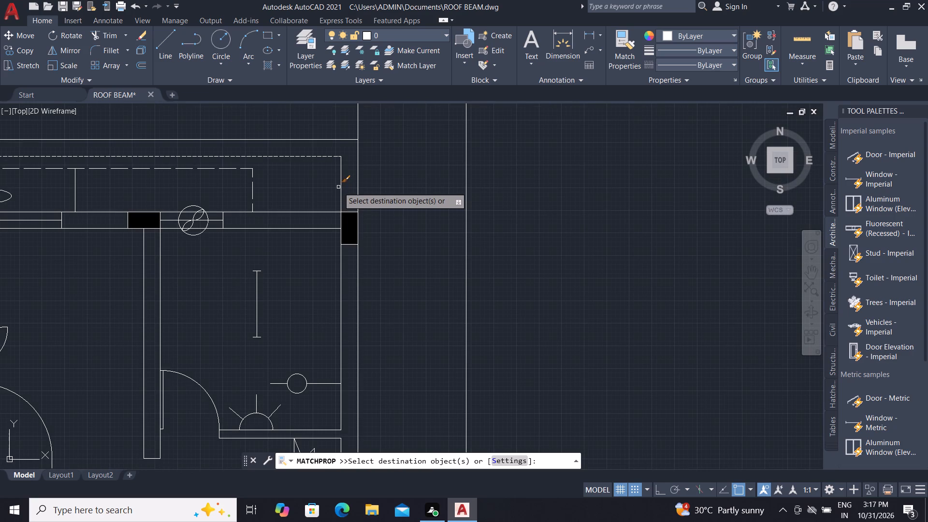
scroll(340, 187, "up", 2)
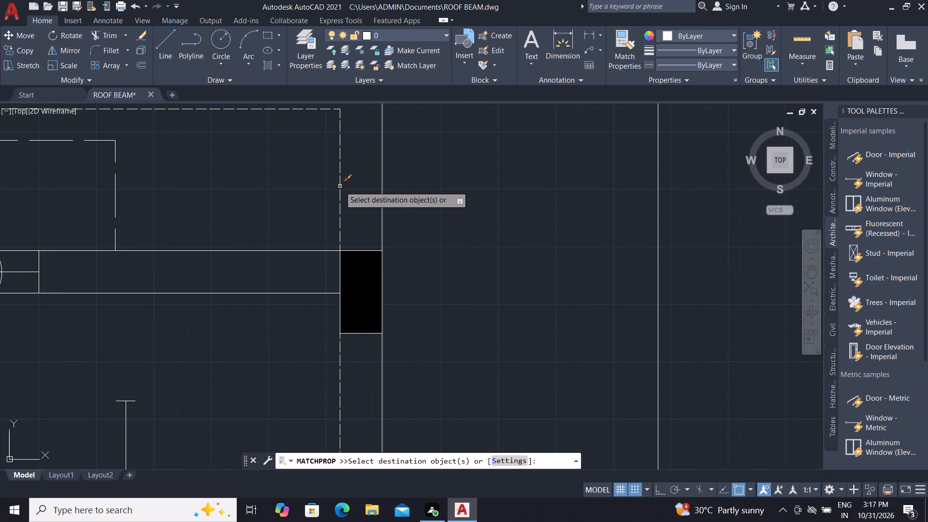
scroll(340, 186, "down", 1)
scroll(368, 214, "down", 1)
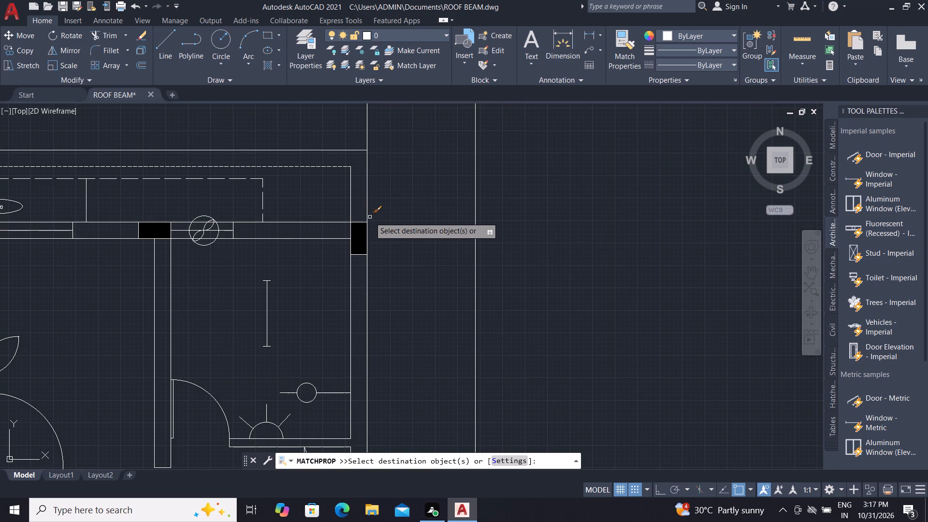
key("Escape")
type("TR")
key("space")
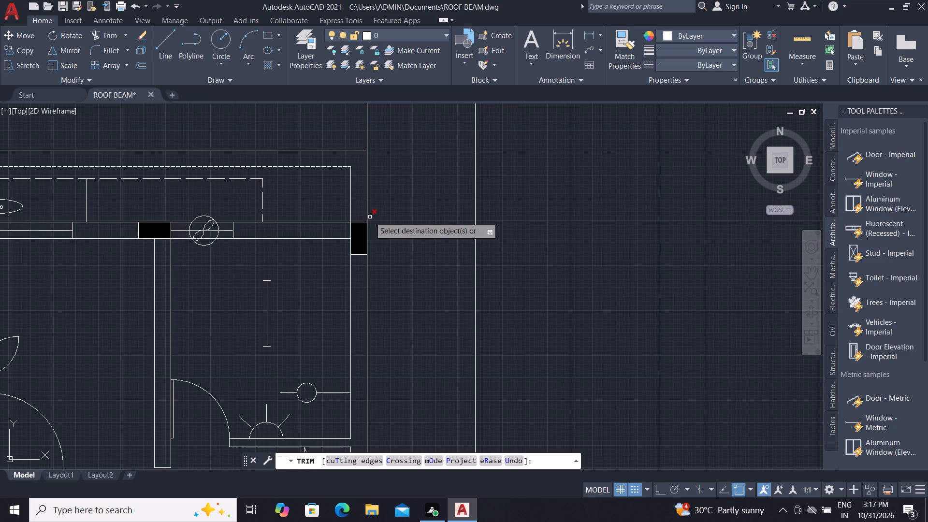
left_click(351, 224)
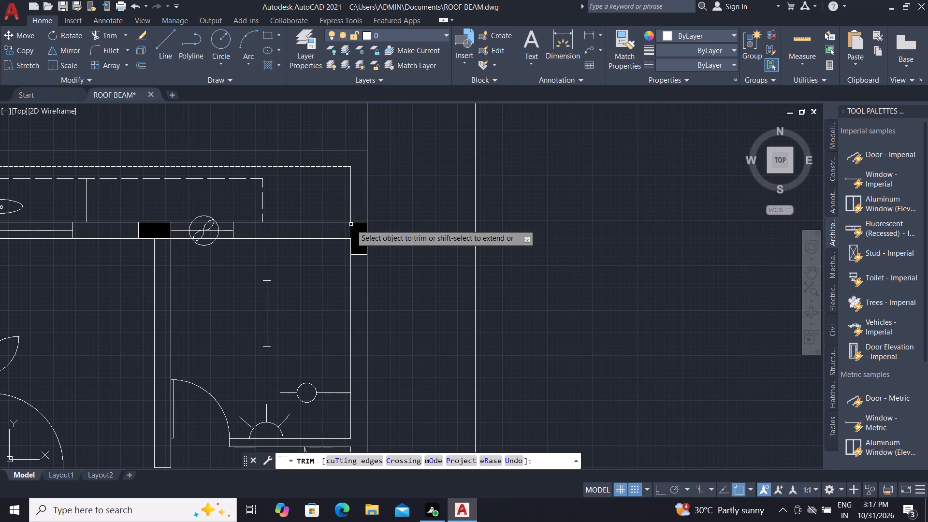
key("Escape")
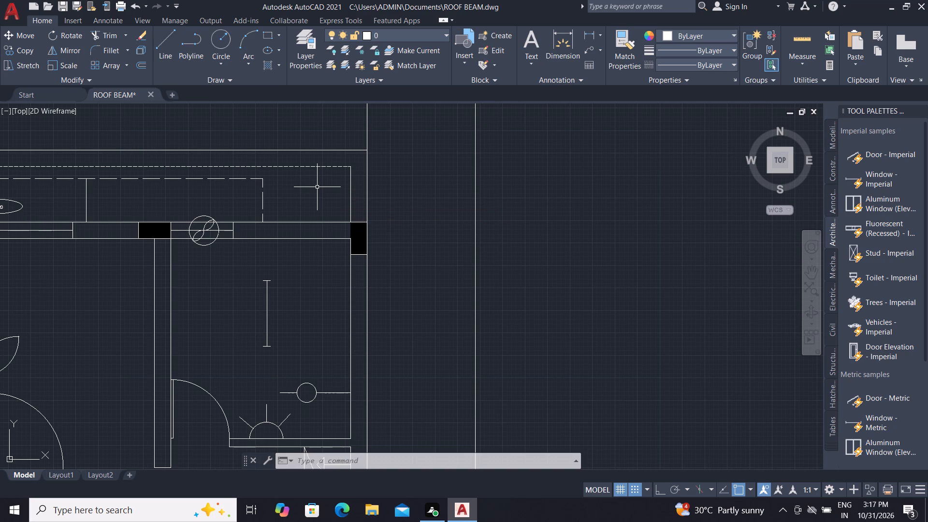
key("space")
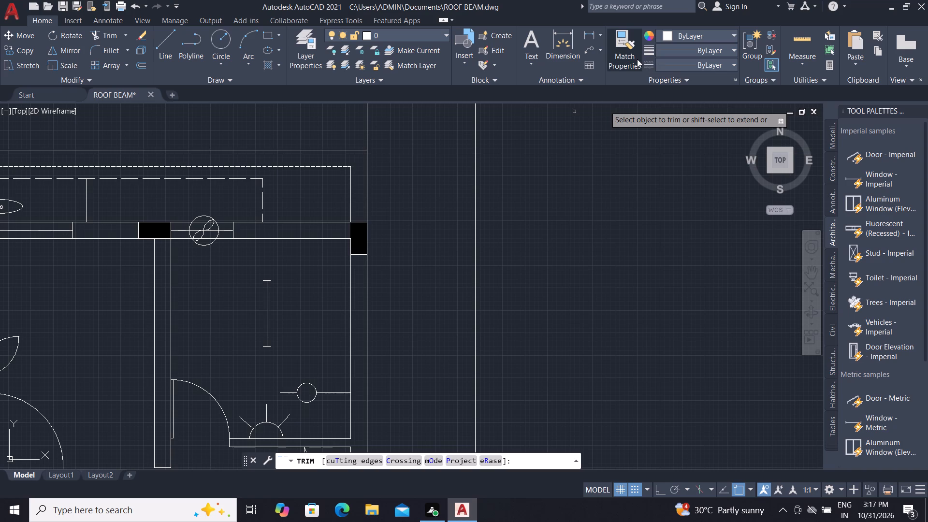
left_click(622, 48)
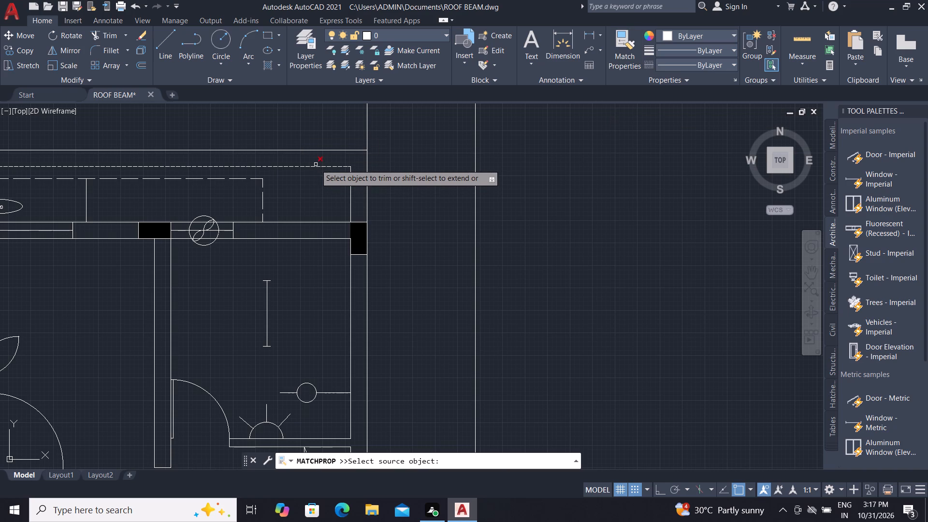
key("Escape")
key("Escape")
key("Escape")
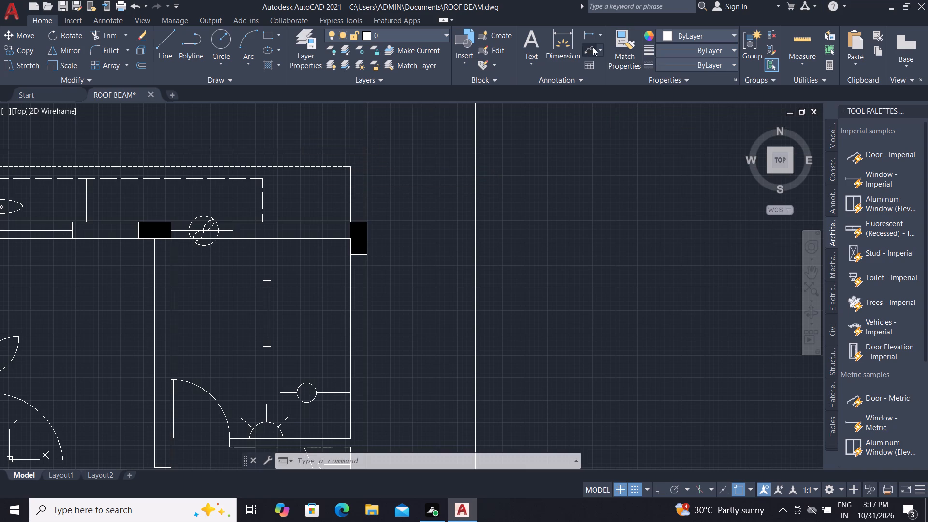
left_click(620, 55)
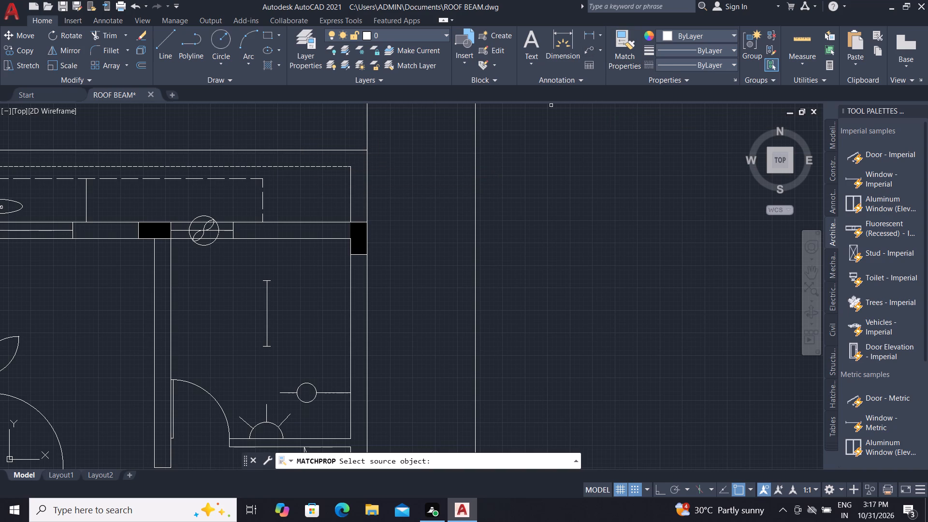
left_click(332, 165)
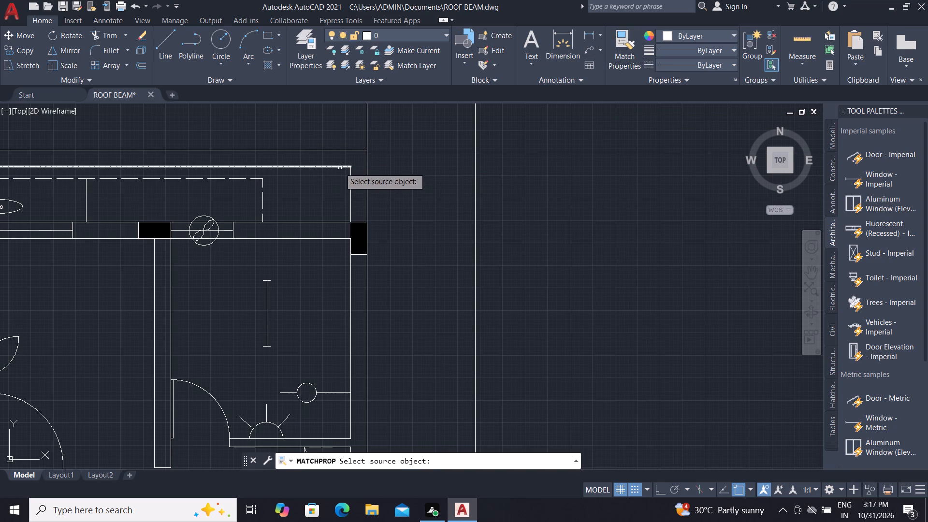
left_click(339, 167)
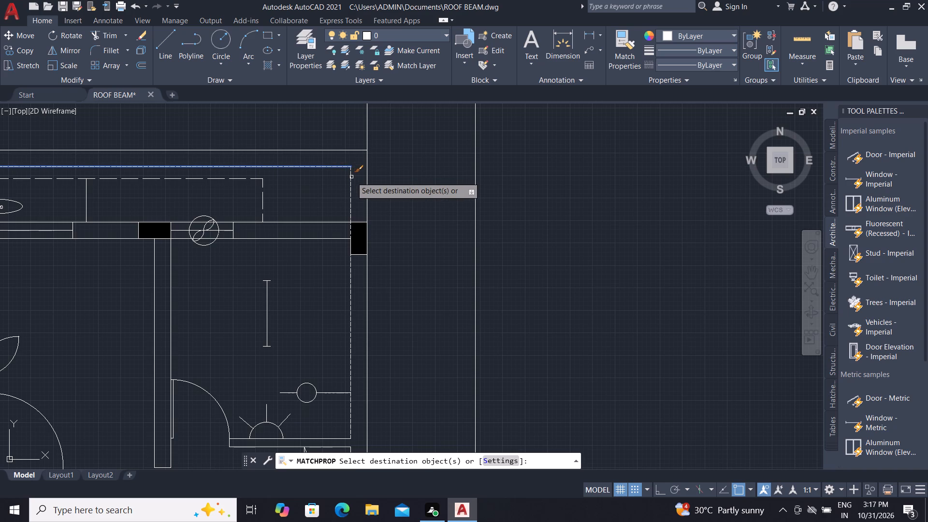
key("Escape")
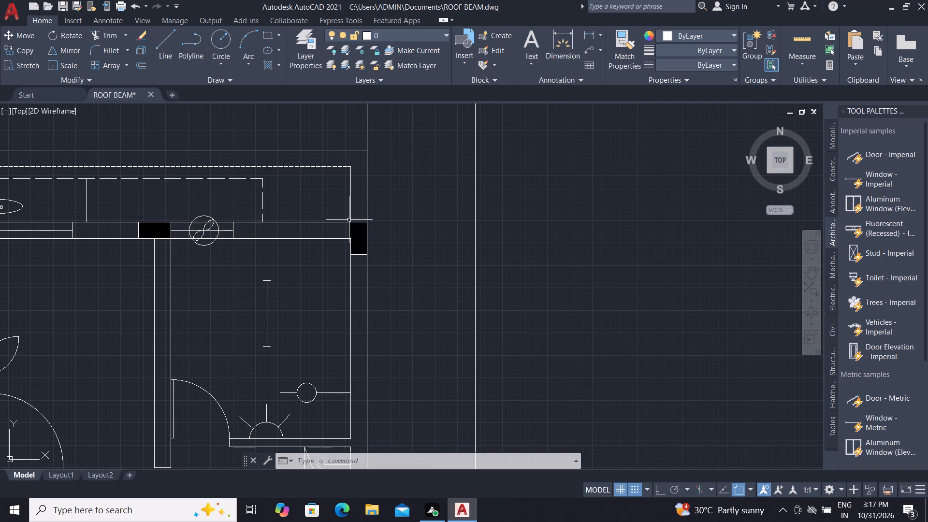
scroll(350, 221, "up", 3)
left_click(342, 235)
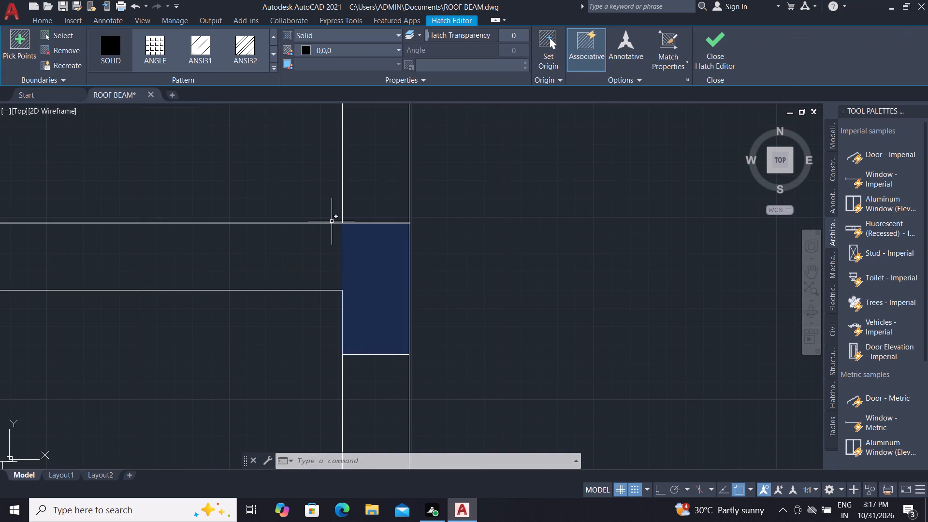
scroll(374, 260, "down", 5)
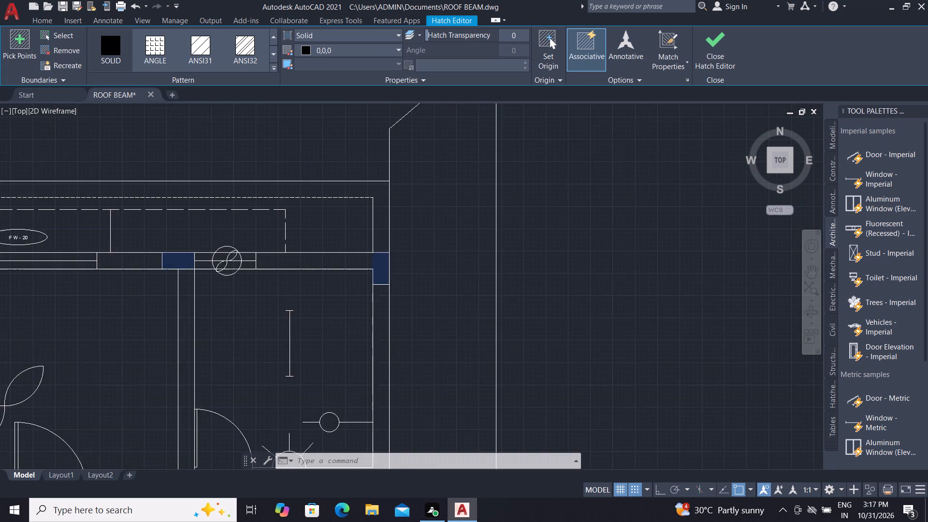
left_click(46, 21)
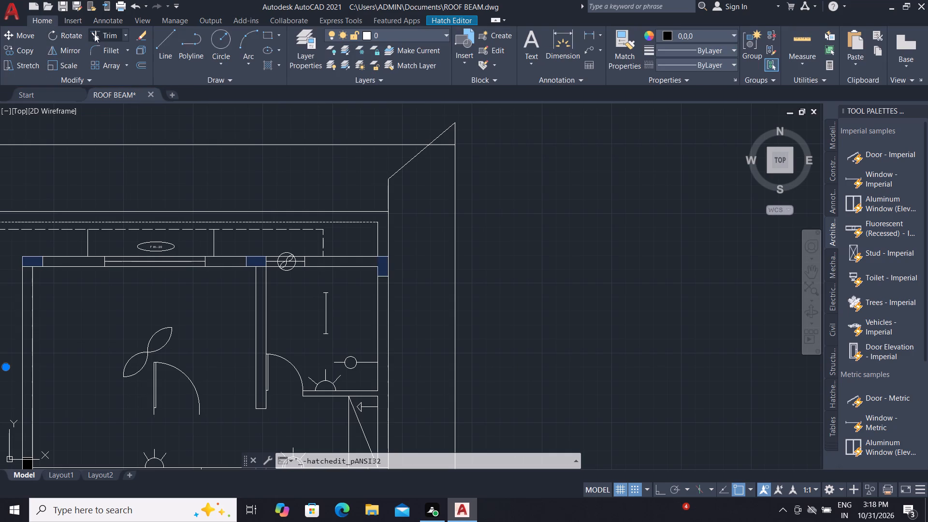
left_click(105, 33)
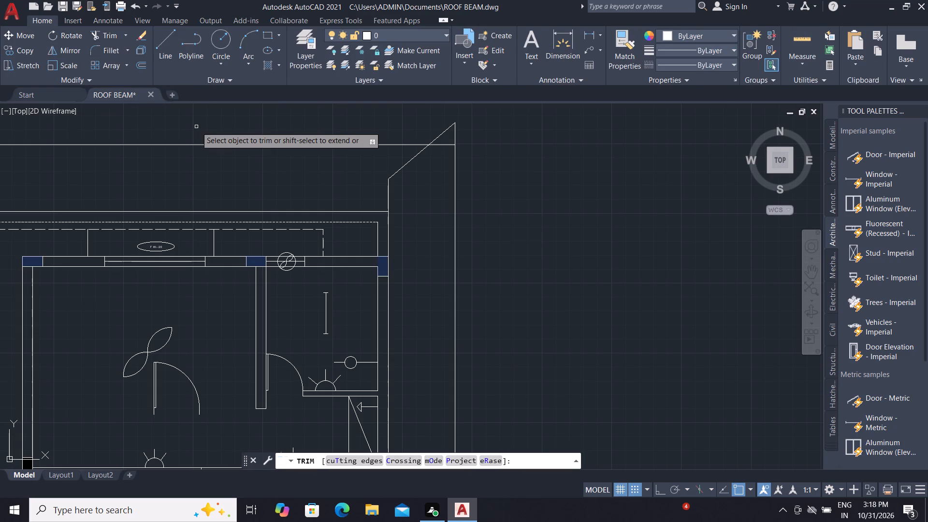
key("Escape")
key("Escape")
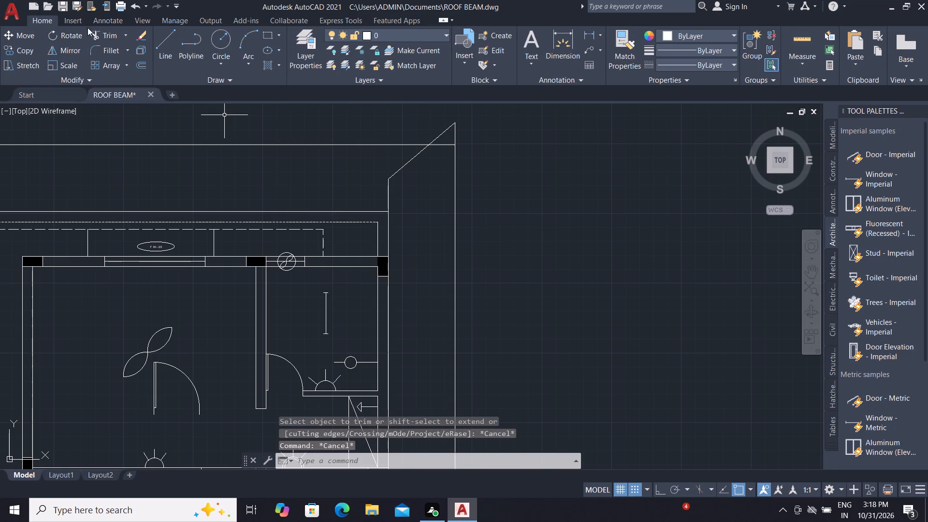
Trim away the northeast corner column's solid hatch and the vertical line segment between the north wall's two horizontal lines.
left_click(97, 32)
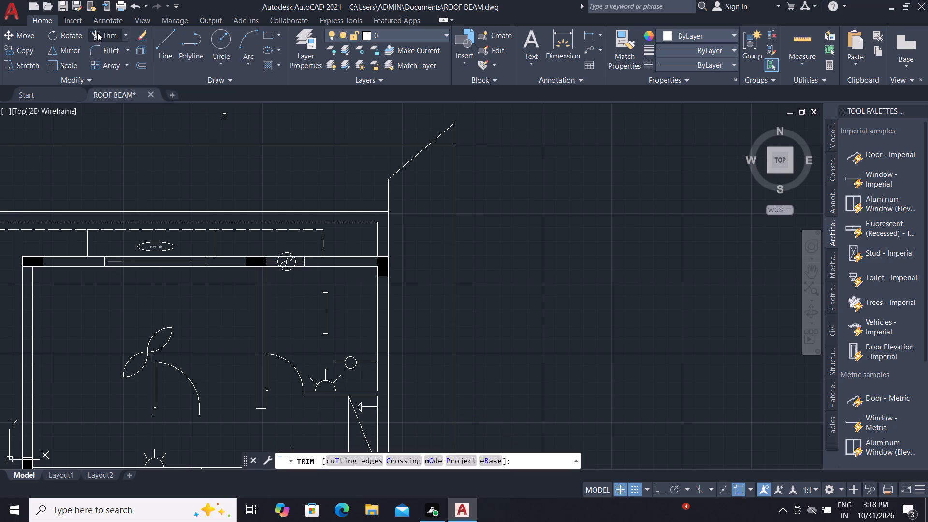
left_click(384, 262)
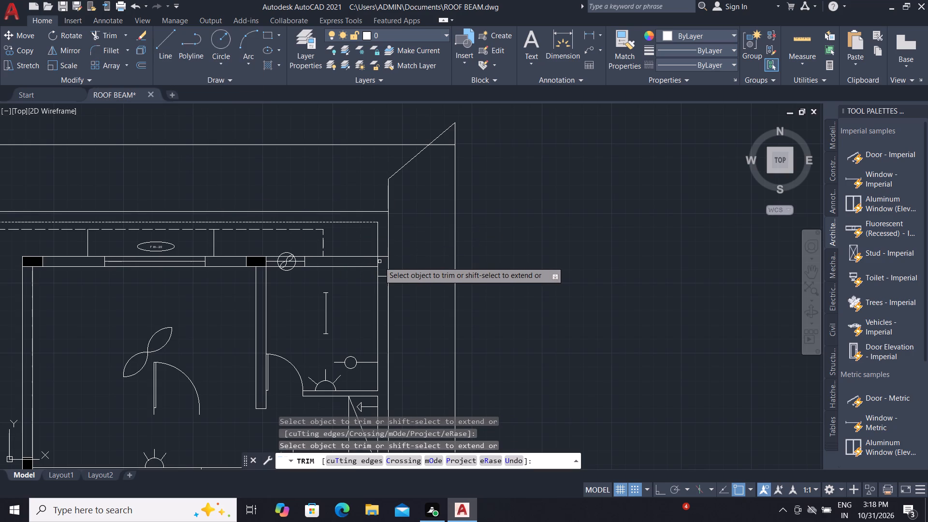
left_click(376, 261)
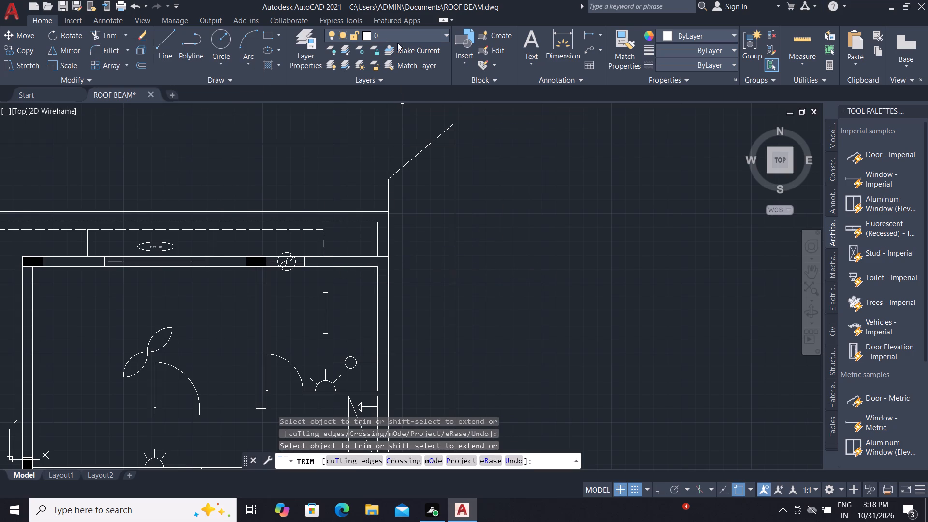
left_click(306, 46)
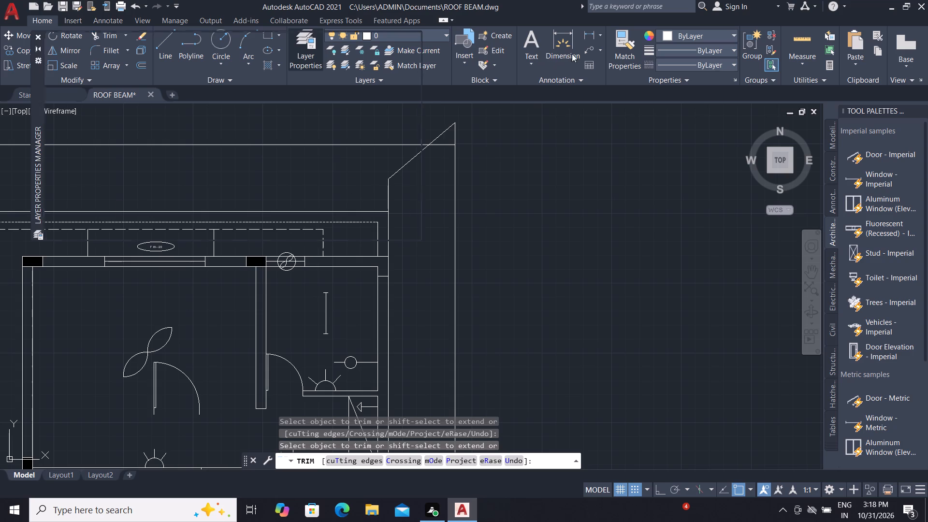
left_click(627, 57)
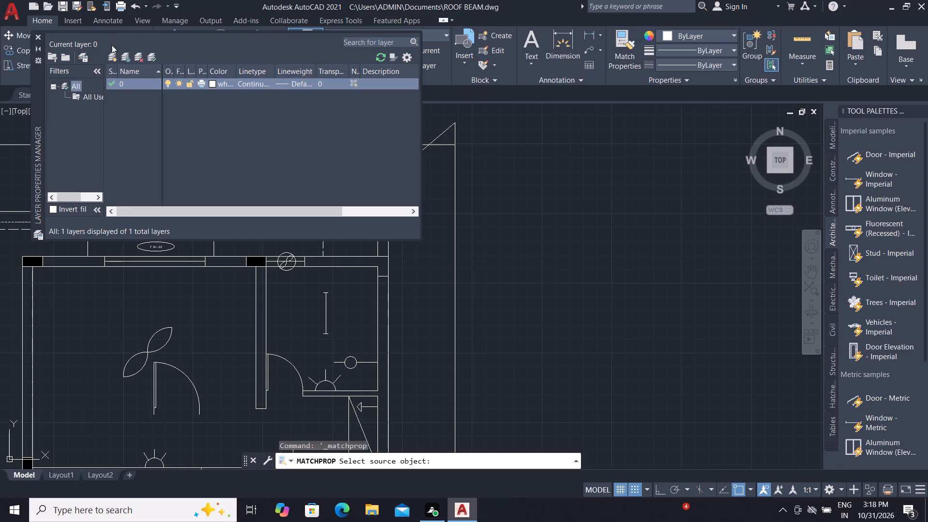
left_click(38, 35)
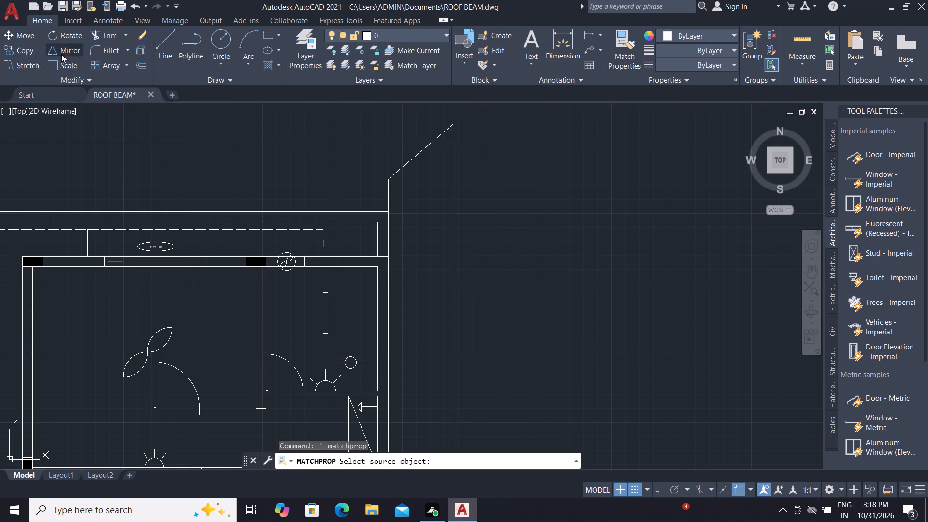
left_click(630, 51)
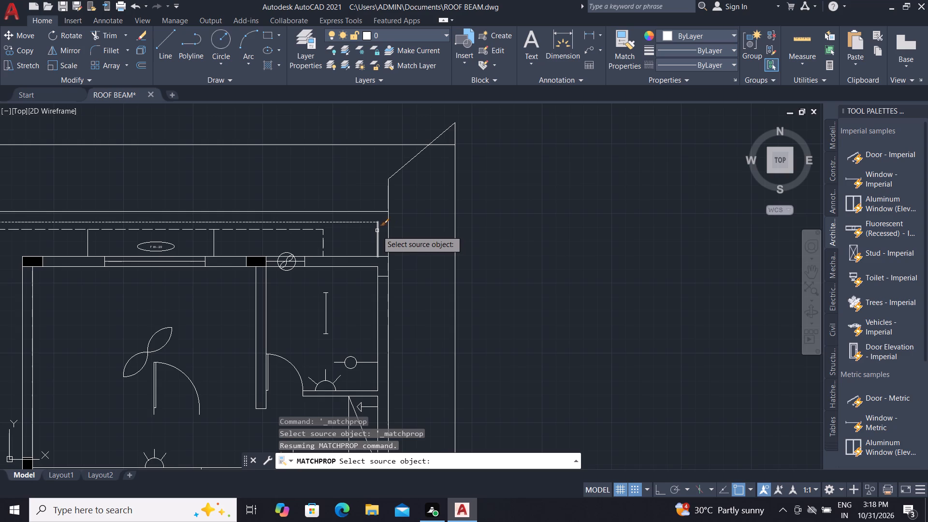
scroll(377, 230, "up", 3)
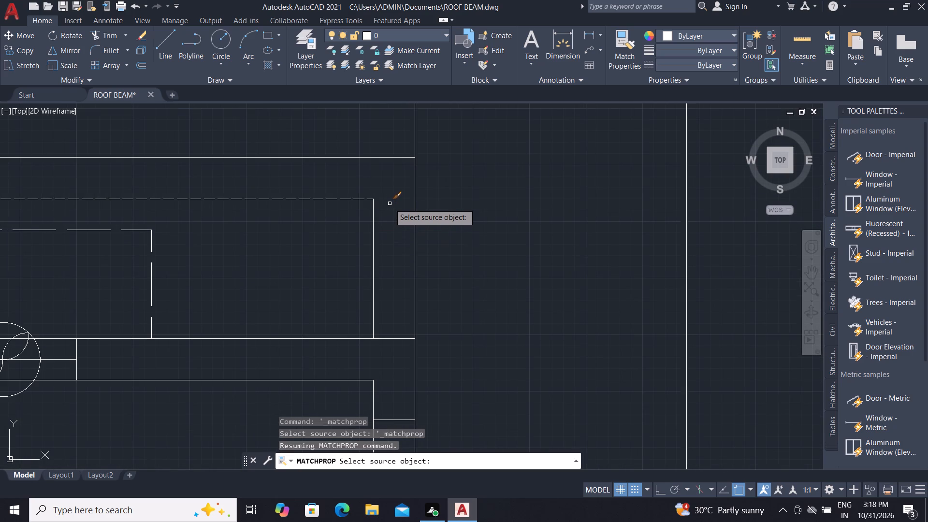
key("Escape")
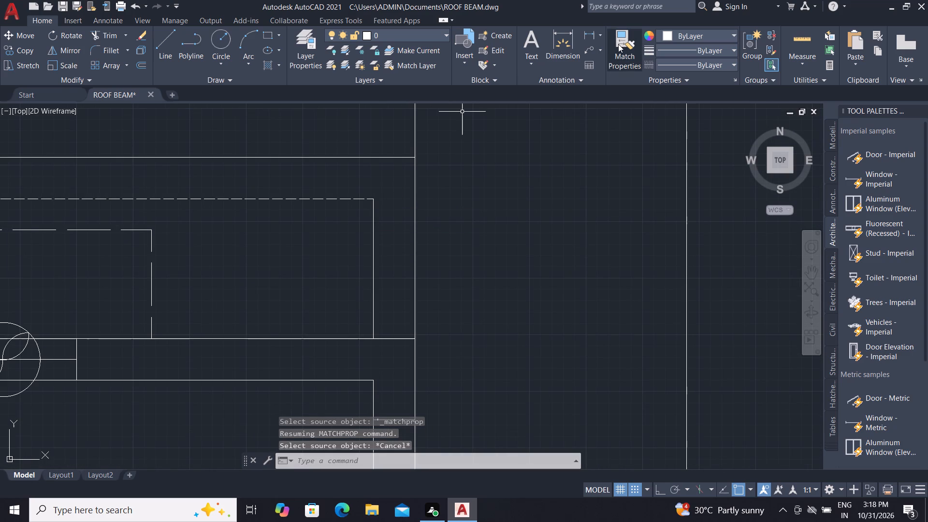
Match the north strip's dashed inner horizontal line's properties onto the short vertical line at the strip's east end.
left_click(620, 44)
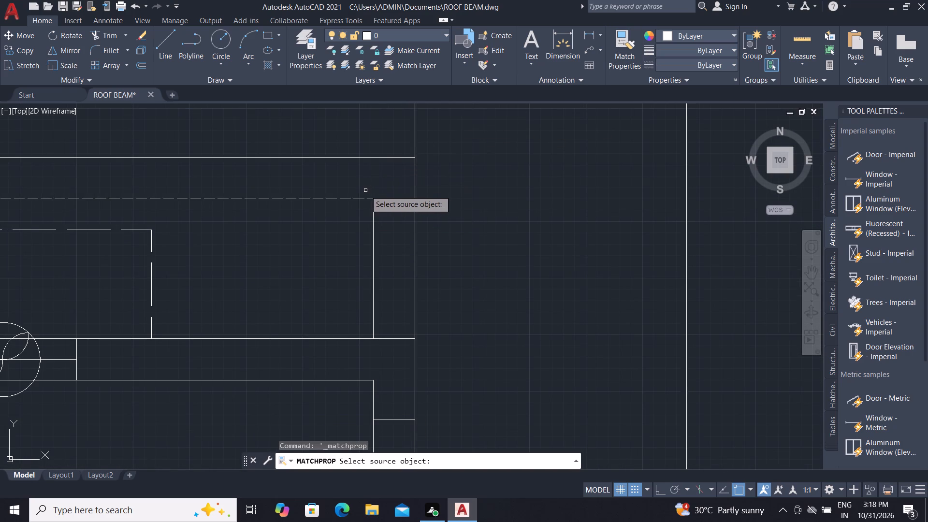
left_click(362, 199)
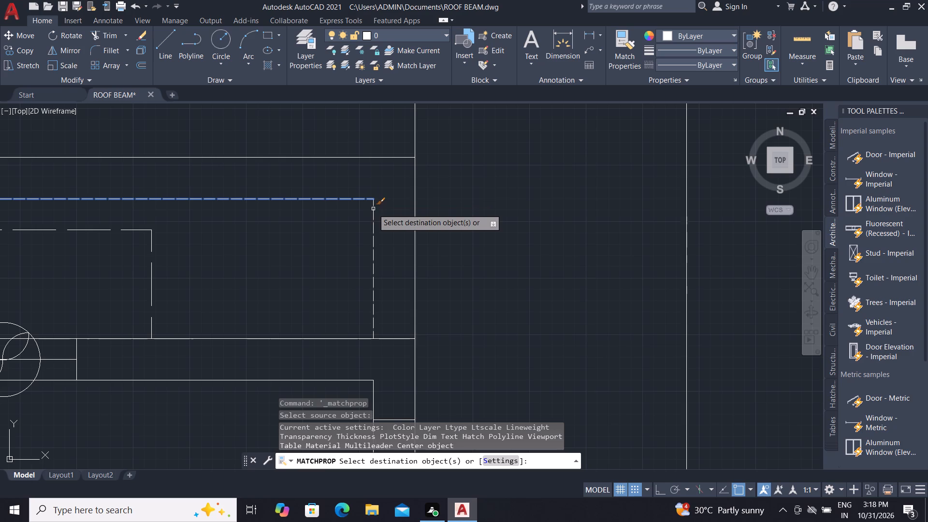
left_click(373, 209)
scroll(391, 187, "down", 2)
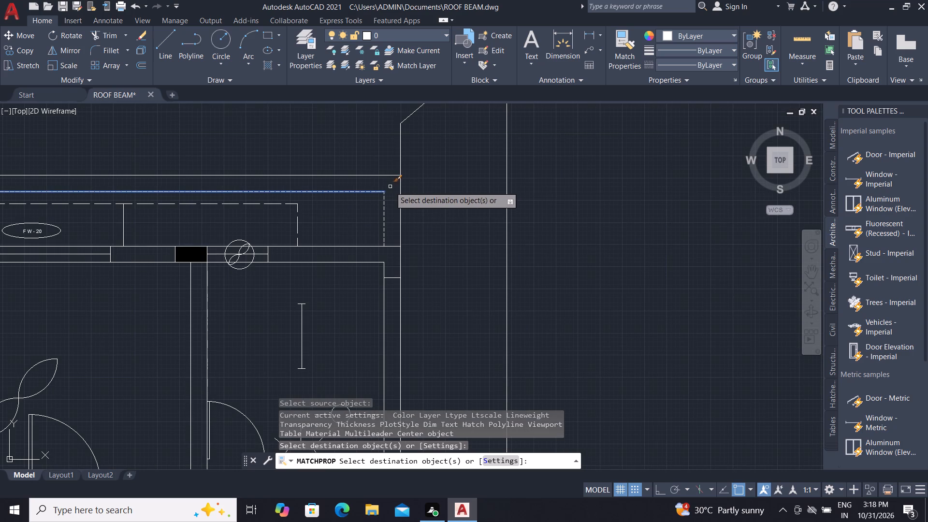
key("Escape")
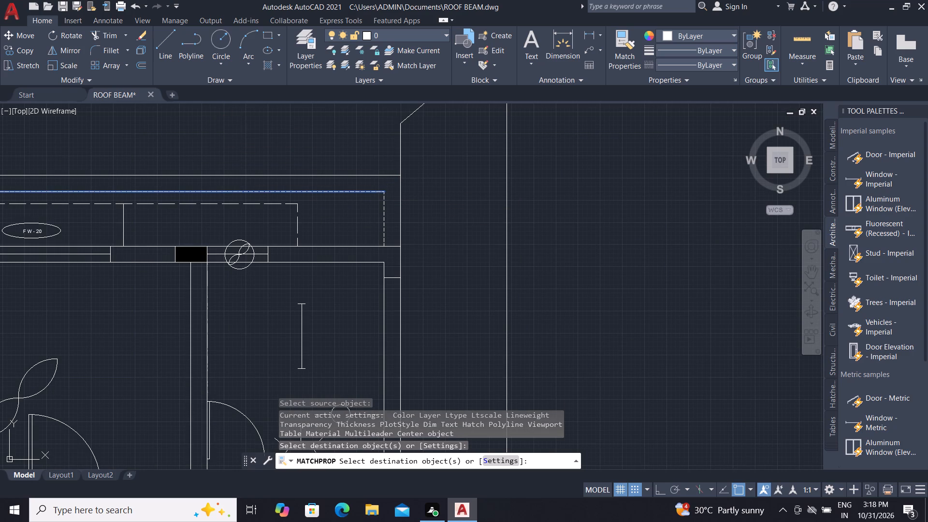
Extend the east wall's inner vertical line north to the north wall's outer horizontal line at the northeast corner column.
key("e")
type("X")
key("space")
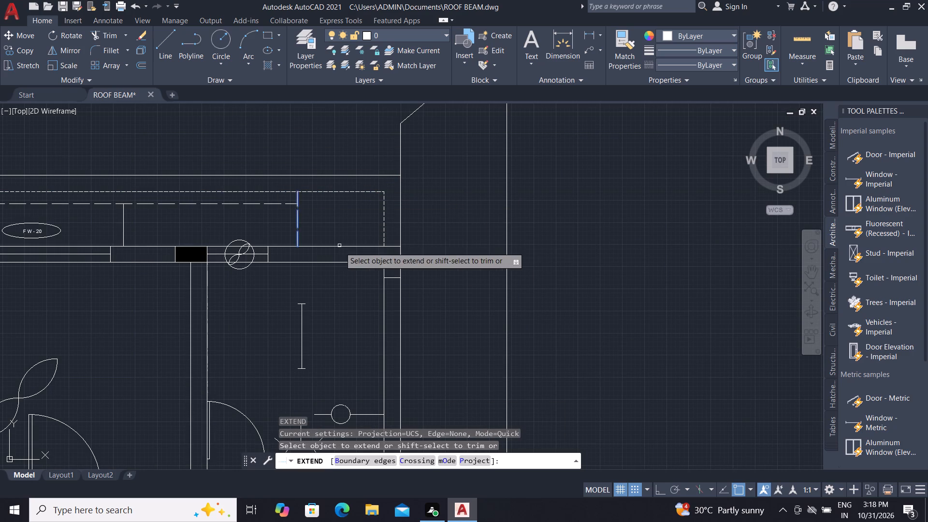
left_click(382, 265)
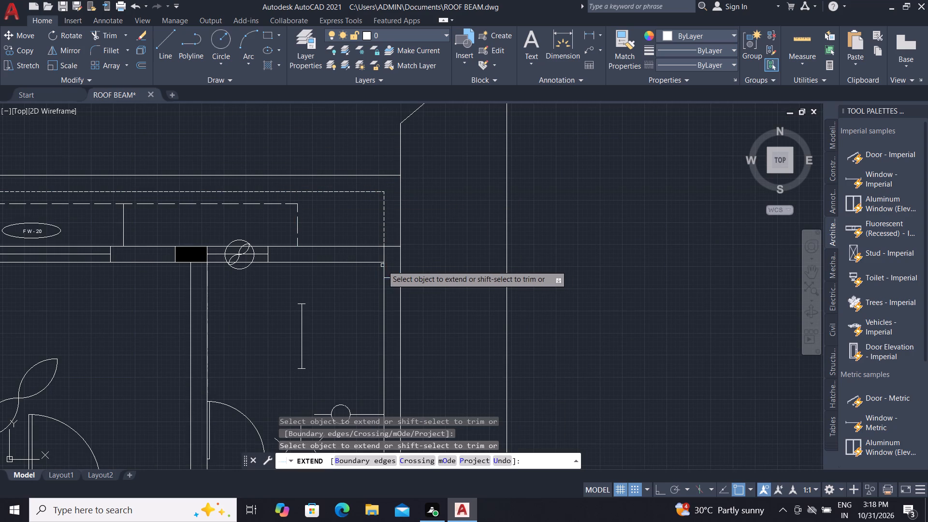
type("H")
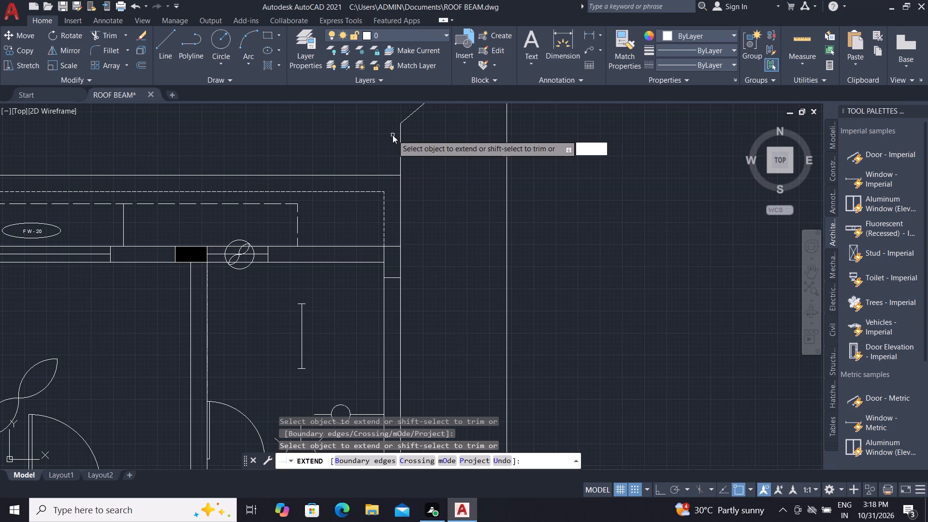
Fill the northeast corner column with a solid hatch.
key("space")
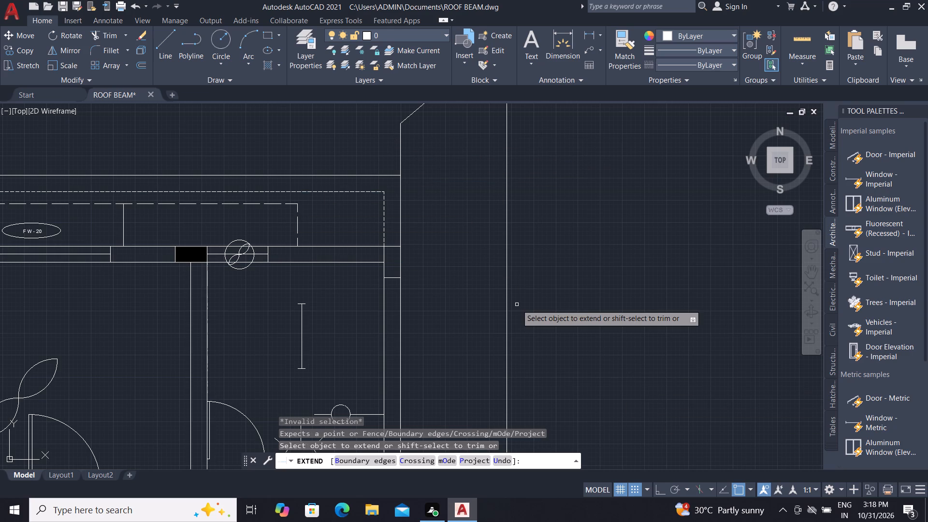
key("Escape")
key("Escape")
key("Escape")
key("h")
key("space")
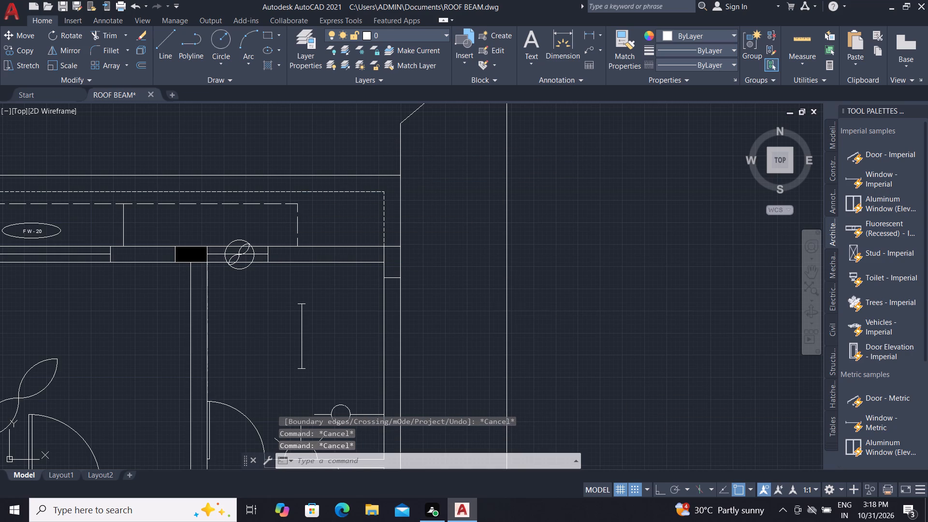
left_click(390, 254)
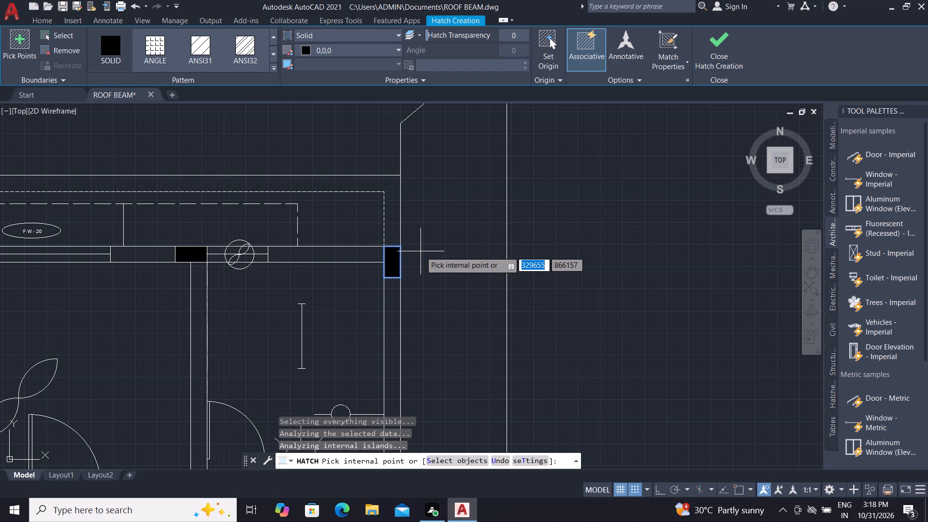
key("Escape")
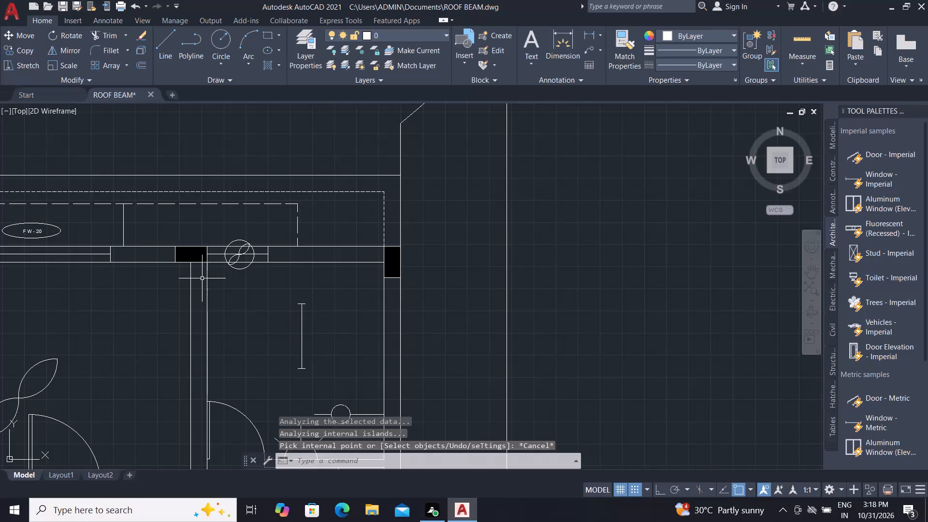
Delete the diagonal line joining the inner and outer roof outlines at the northeast corner.
scroll(215, 228, "down", 2)
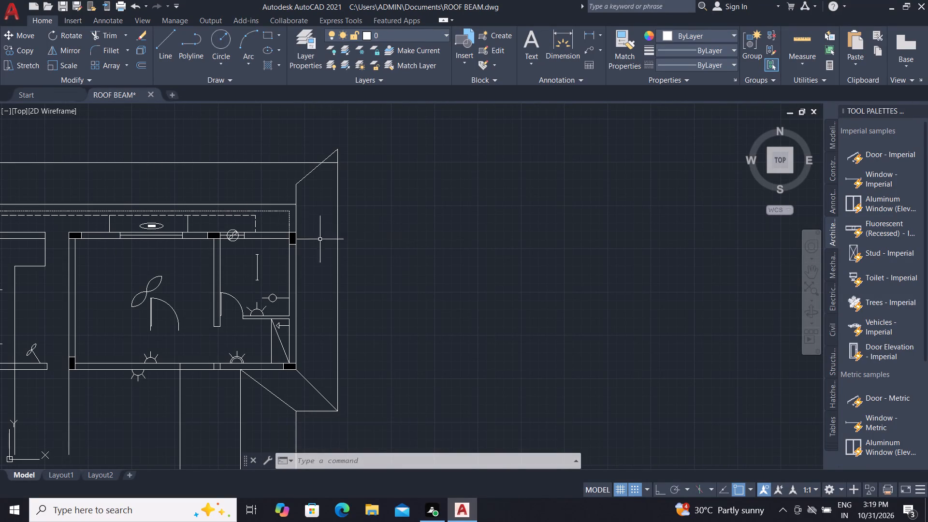
scroll(406, 247, "down", 2)
scroll(362, 228, "up", 2)
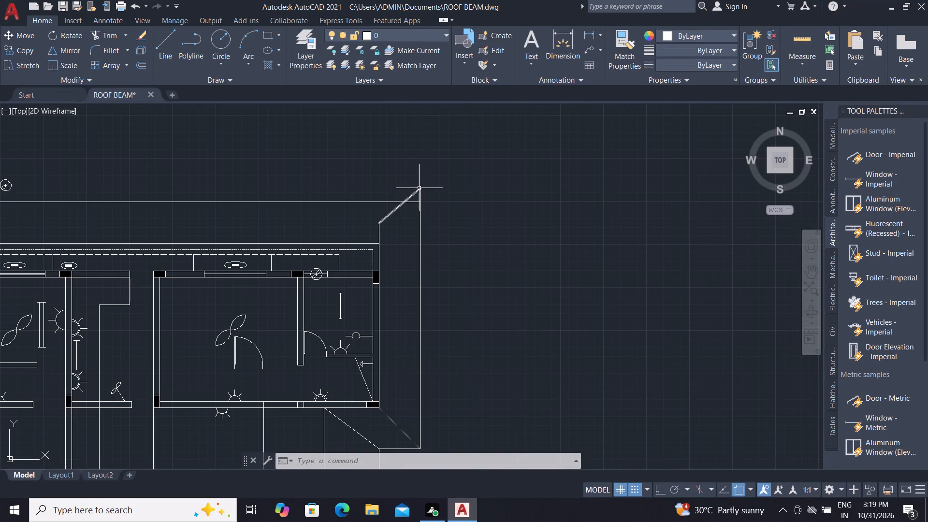
left_click(417, 189)
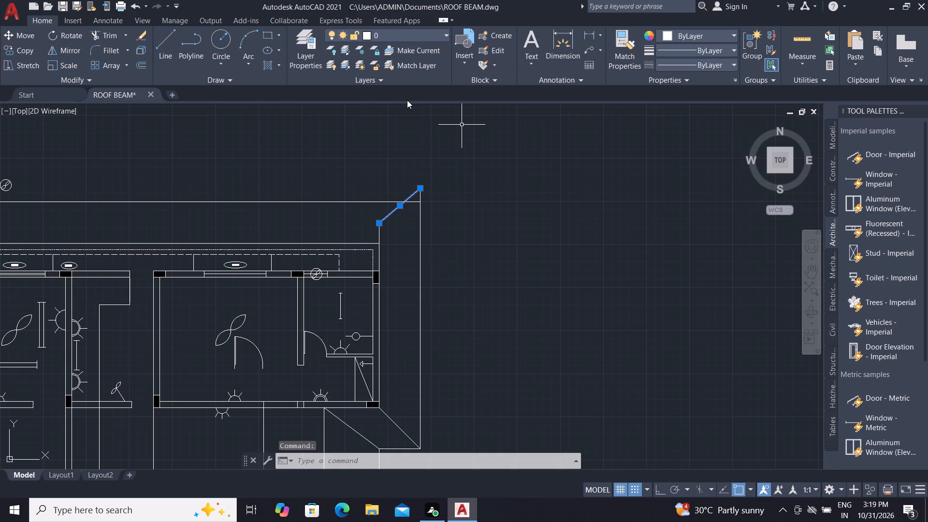
key("Delete")
Trim the outer and inner east vertical lines where they project north past their horizontal lines at the northeast corner.
type("TR")
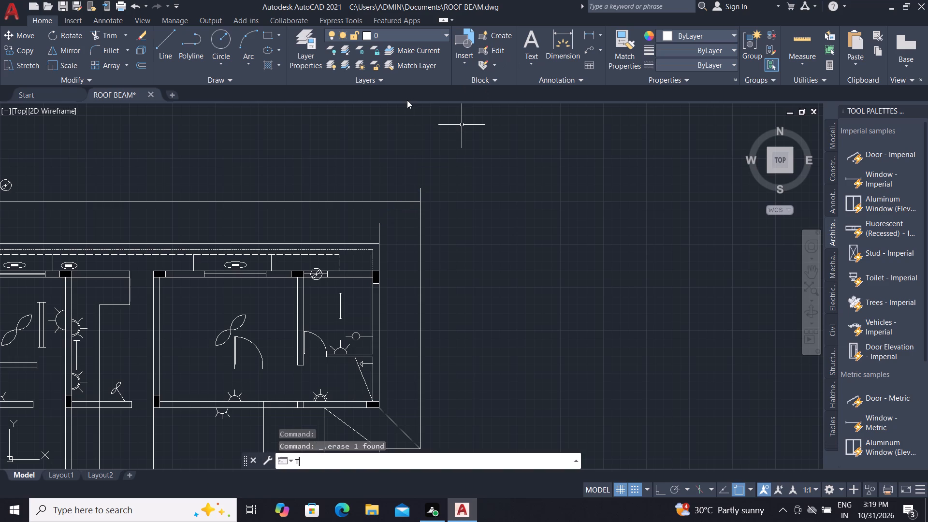
key("space")
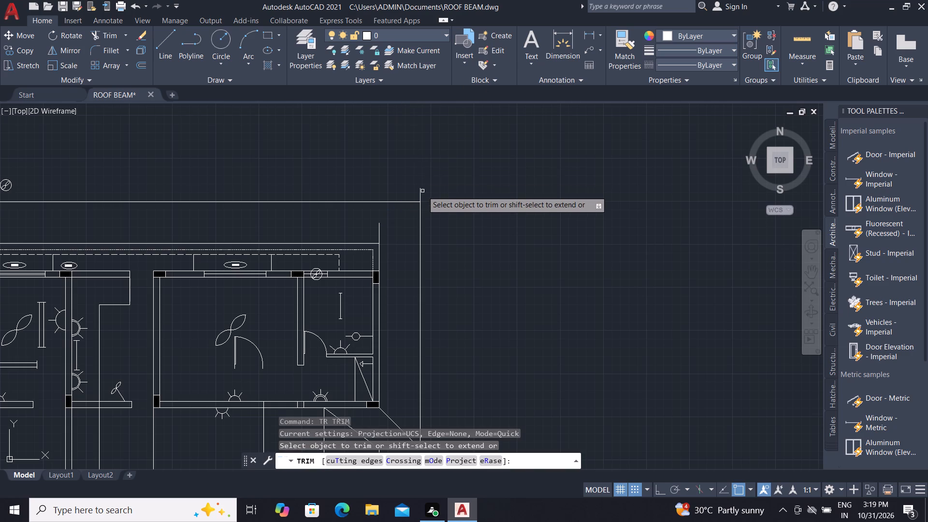
scroll(422, 191, "up", 1)
left_click(418, 190)
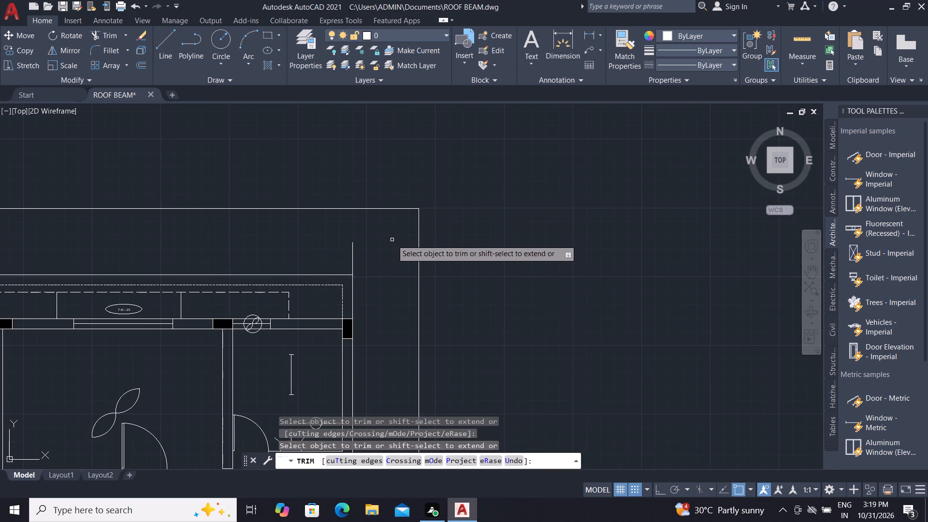
left_click(353, 251)
scroll(373, 245, "down", 1)
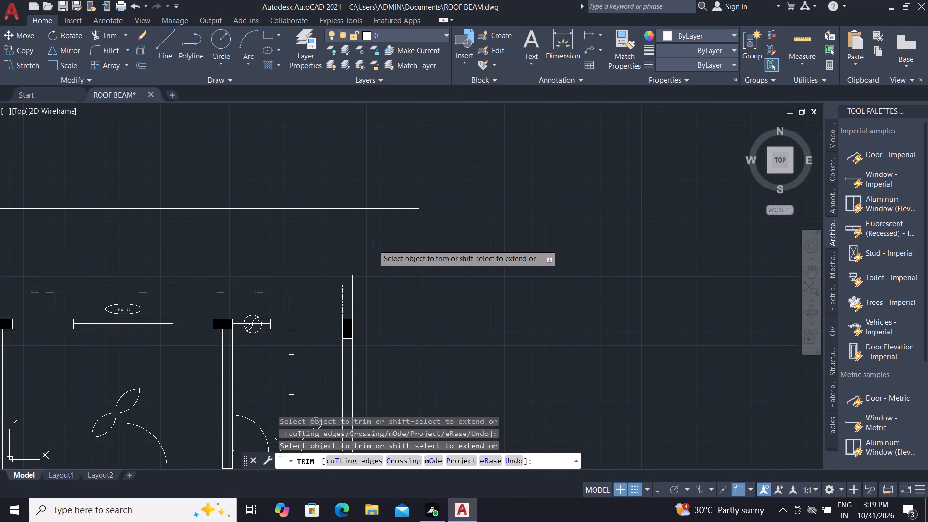
key("Escape")
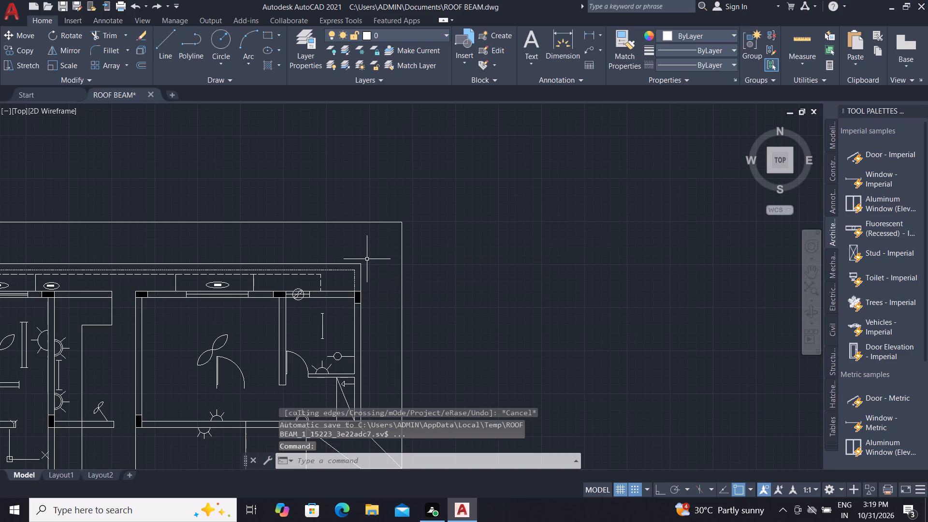
Draw a diagonal line from the inner outline's northeast corner to the outer outline's northeast corner.
key("l")
key("space")
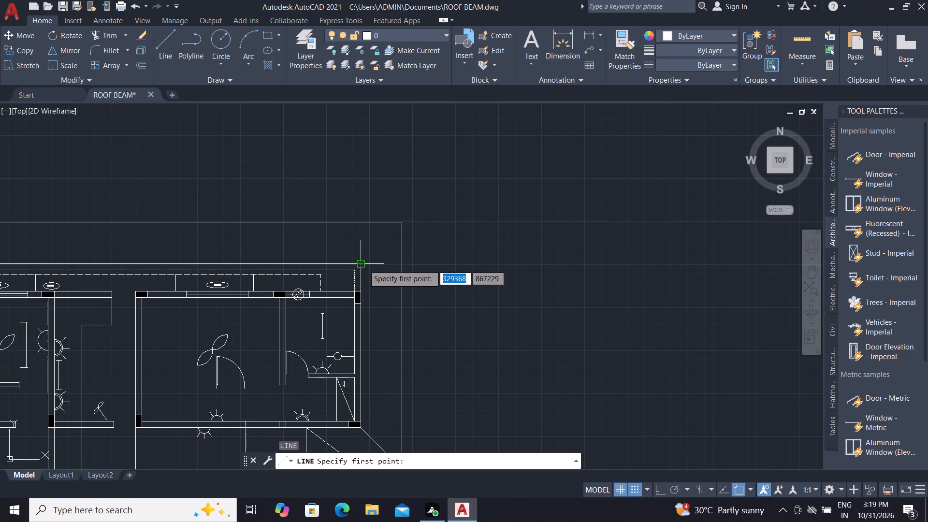
left_click(363, 265)
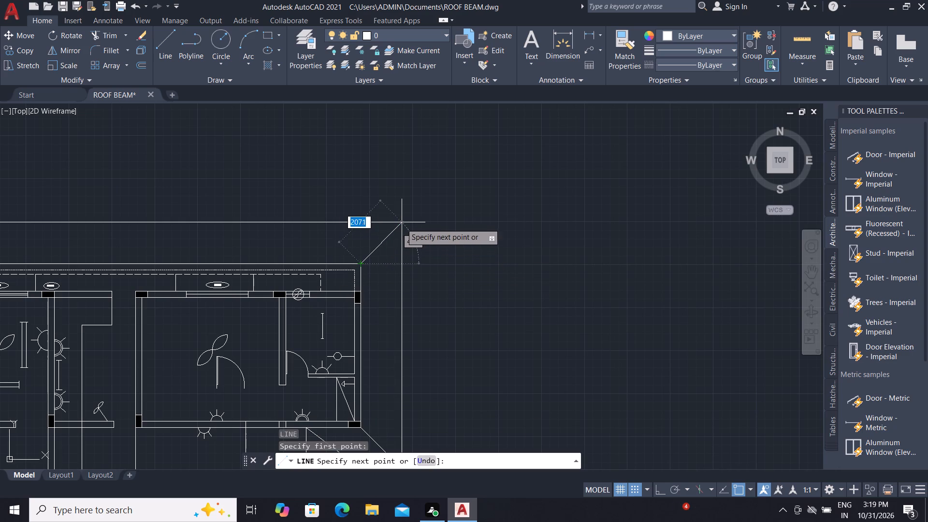
left_click(402, 221)
key("Escape")
Delete the leftover fan symbol north of the outer outline and the stray slanted dashed line north of the stair.
scroll(405, 215, "down", 1)
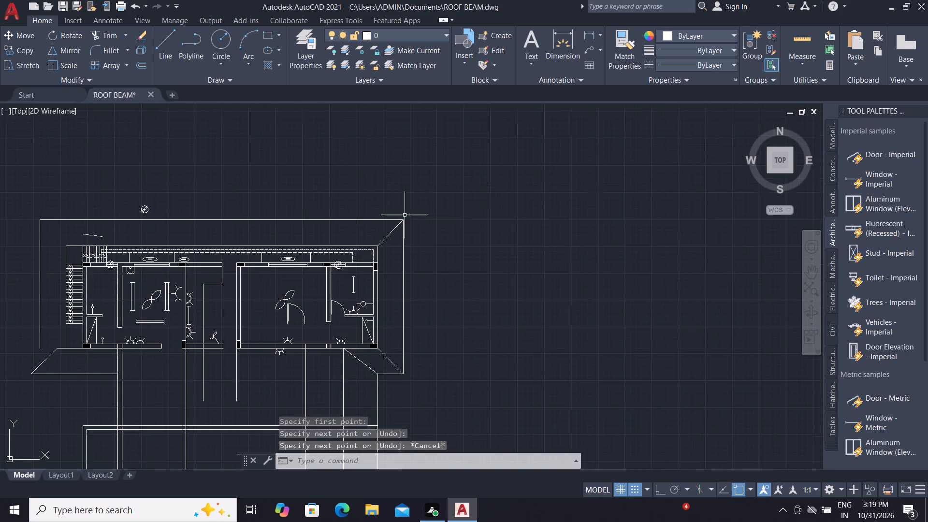
scroll(415, 207, "down", 2)
scroll(291, 192, "up", 2)
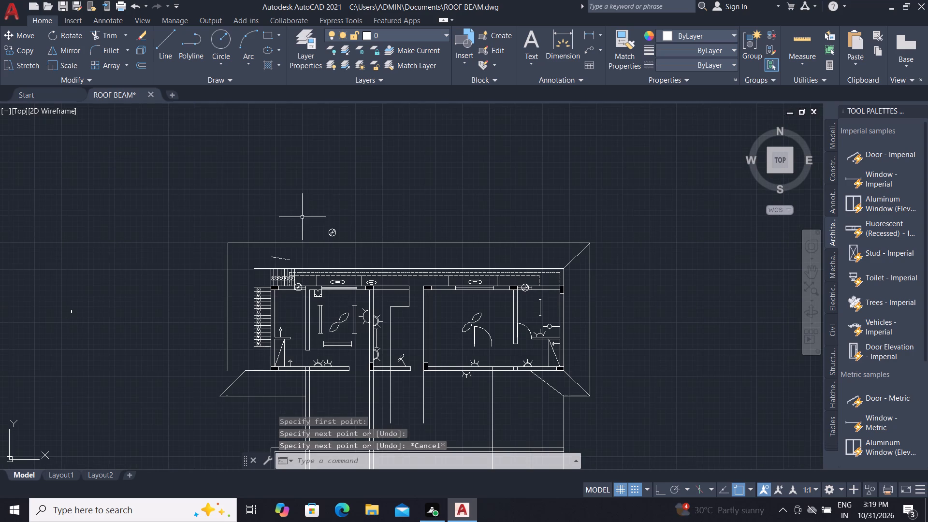
scroll(331, 237, "up", 3)
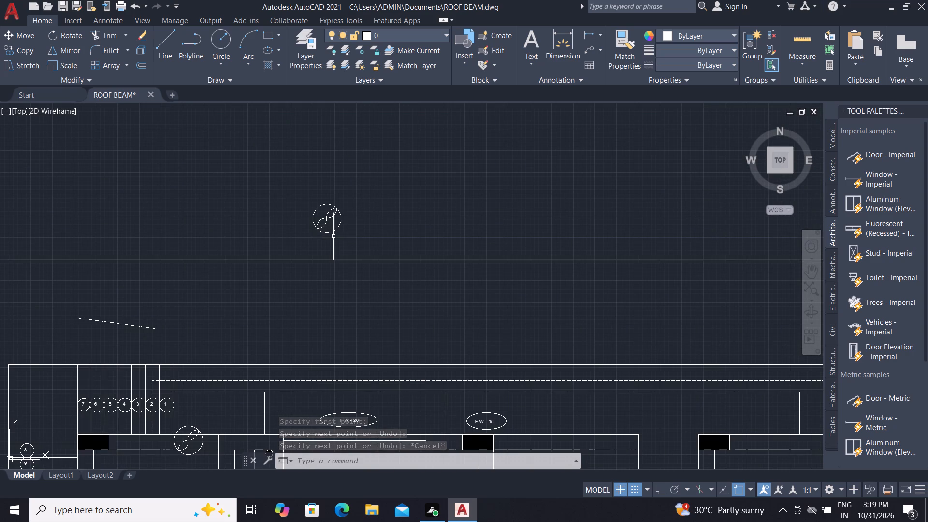
left_click(305, 195)
left_click(374, 245)
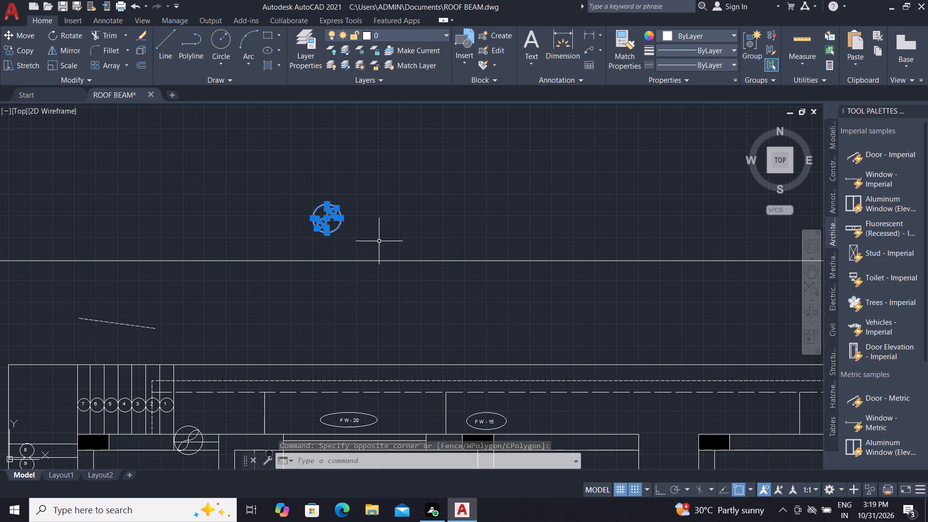
key("Delete")
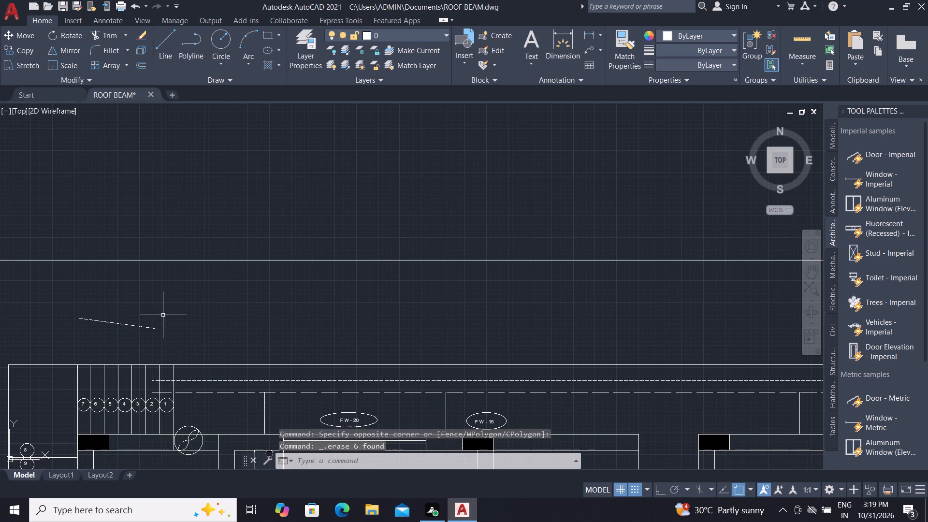
left_click(149, 328)
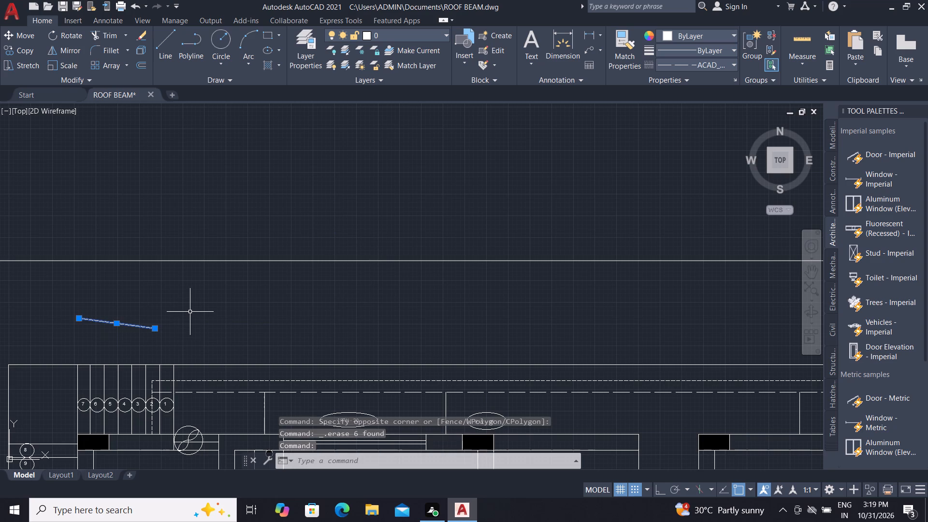
key("Delete")
Draw a rectangle about 1800 by 1500 between the north outer and inner outlines, above the gap between the two rooms.
scroll(169, 287, "down", 1)
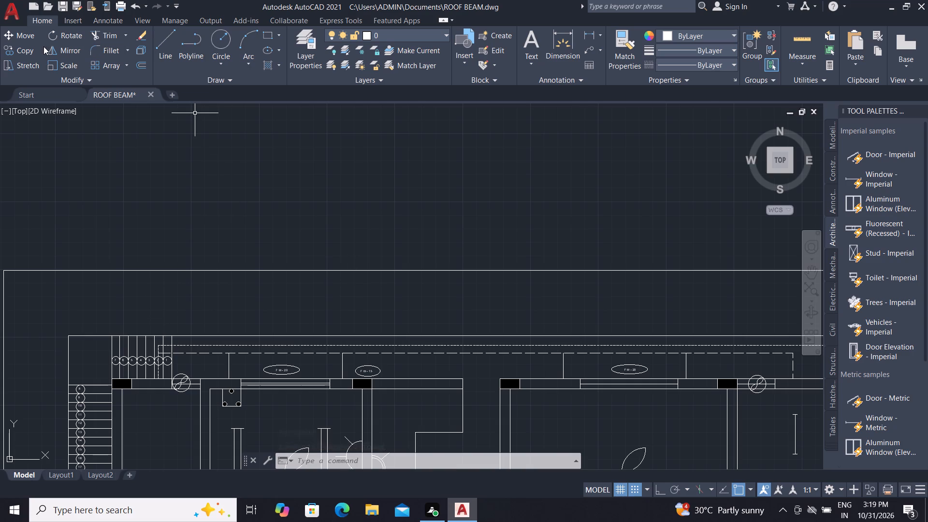
left_click(277, 34)
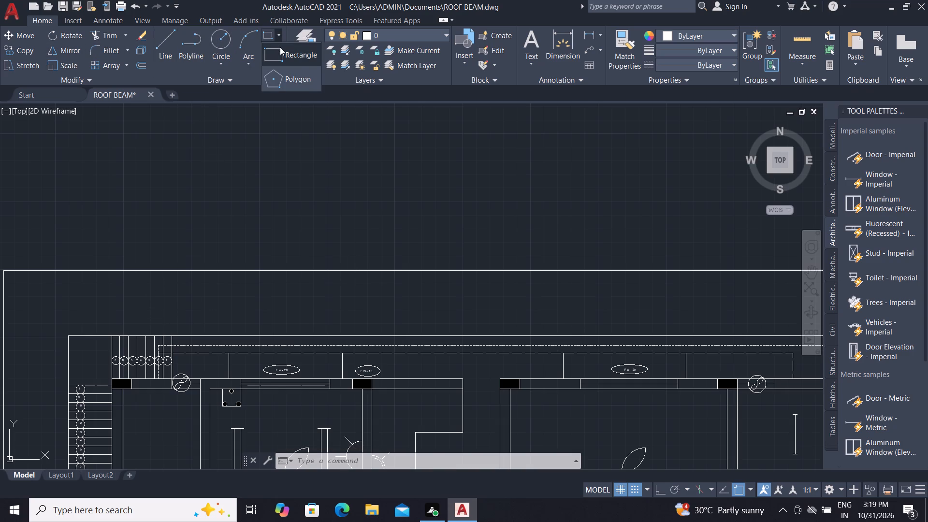
left_click(280, 47)
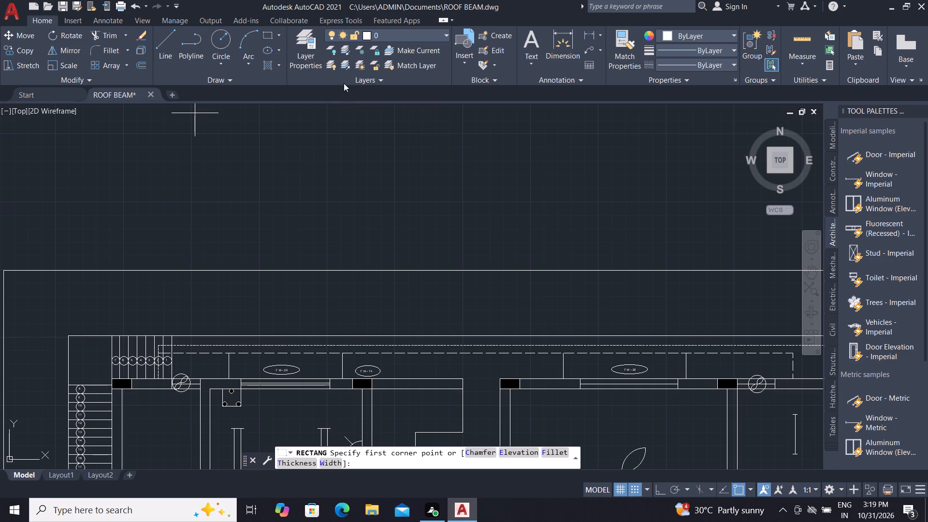
scroll(377, 167, "down", 1)
middle_click_drag(497, 265, 445, 266)
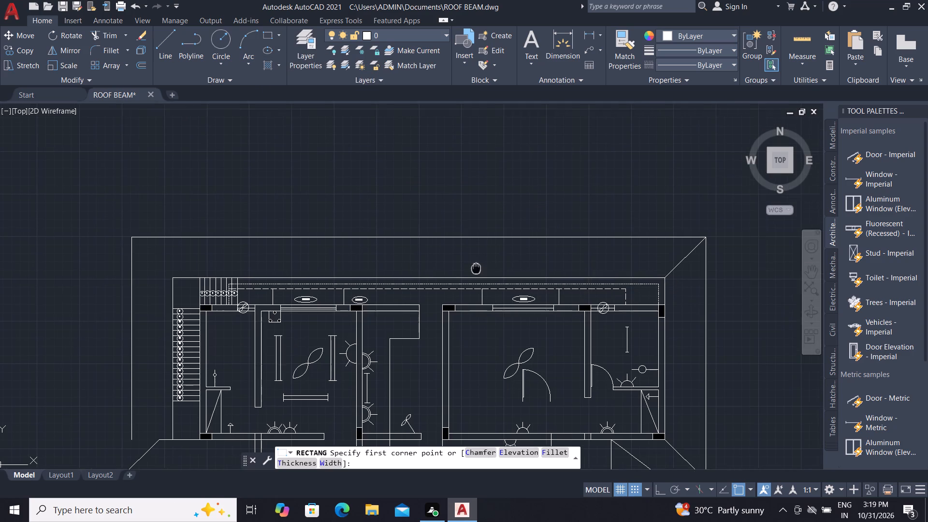
middle_click_drag(445, 266, 436, 266)
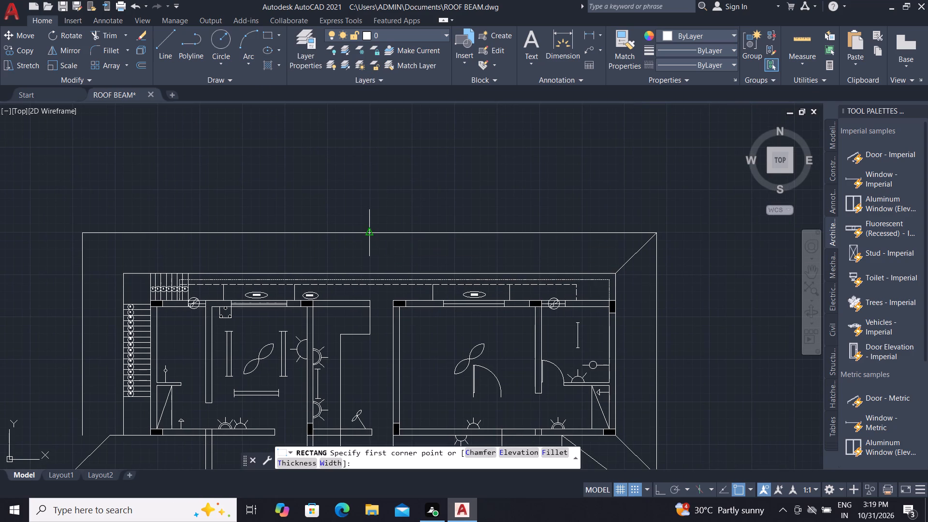
left_click(369, 234)
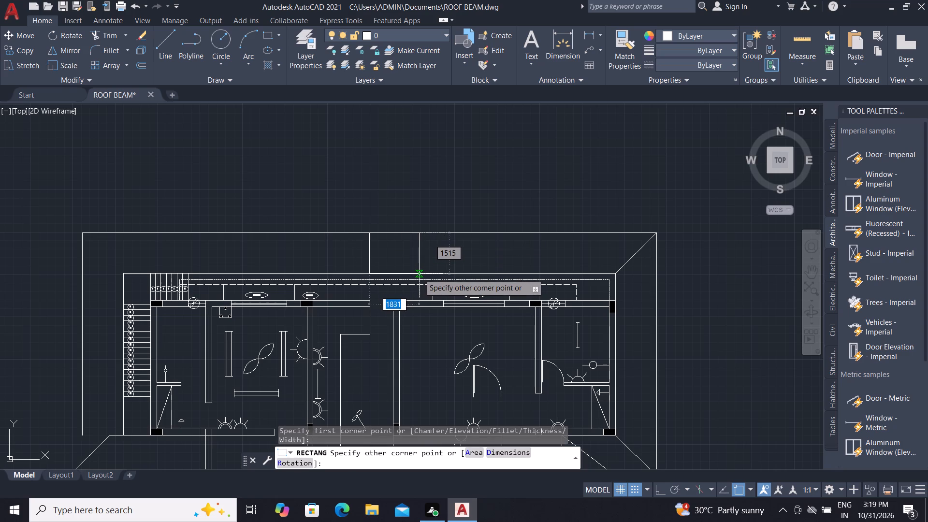
scroll(417, 272, "up", 4)
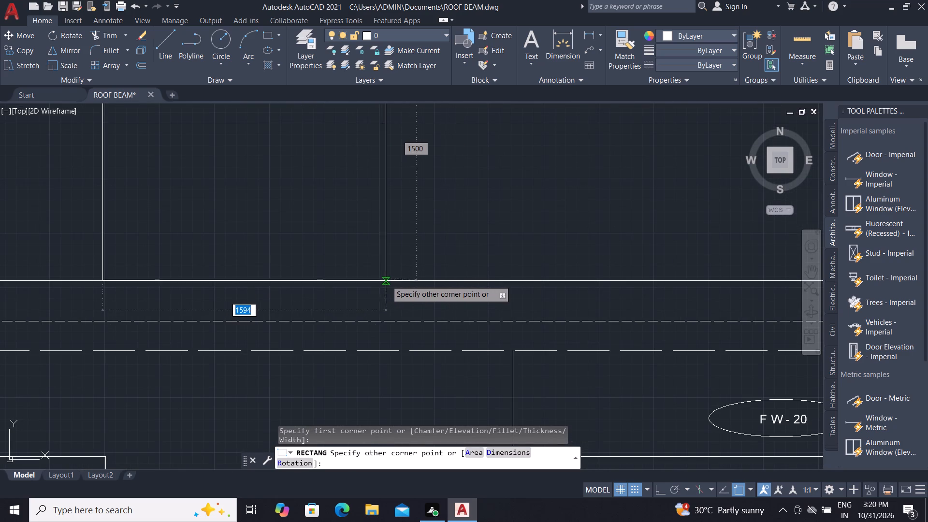
left_click(420, 281)
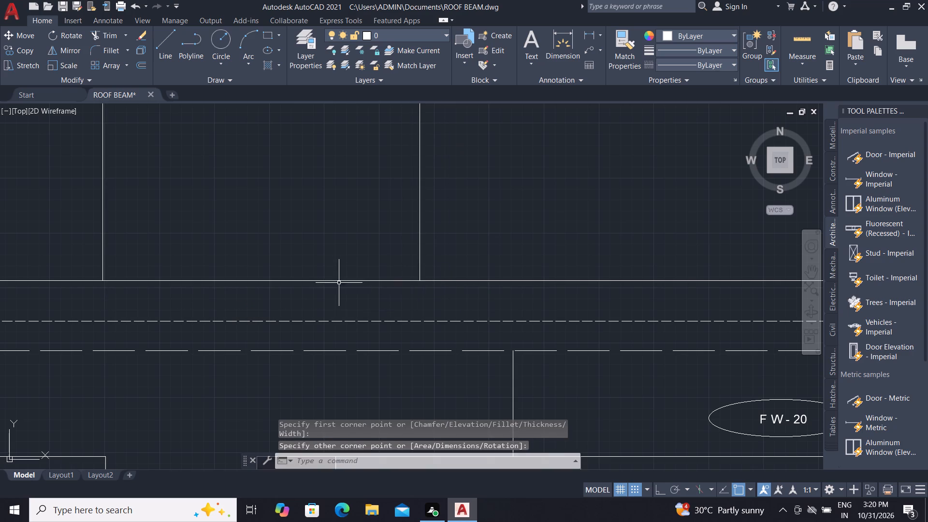
Move the new rectangle a short distance west along the north outer outline, using its top edge's midpoint as base point.
scroll(340, 281, "down", 3)
left_click(284, 249)
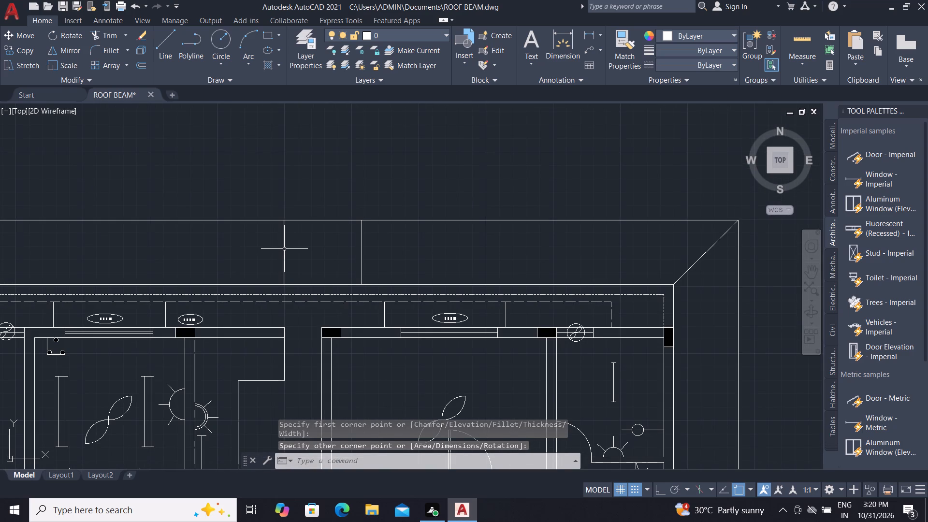
left_click(8, 33)
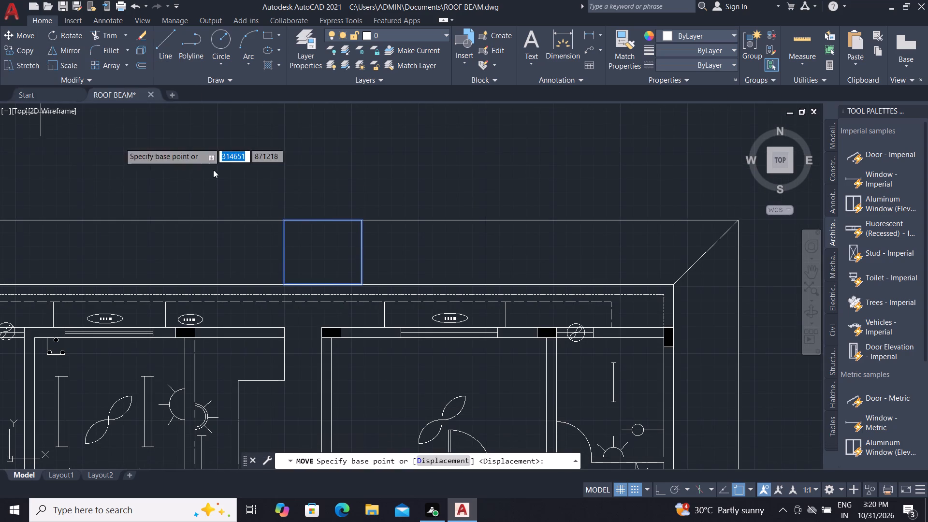
left_click(323, 220)
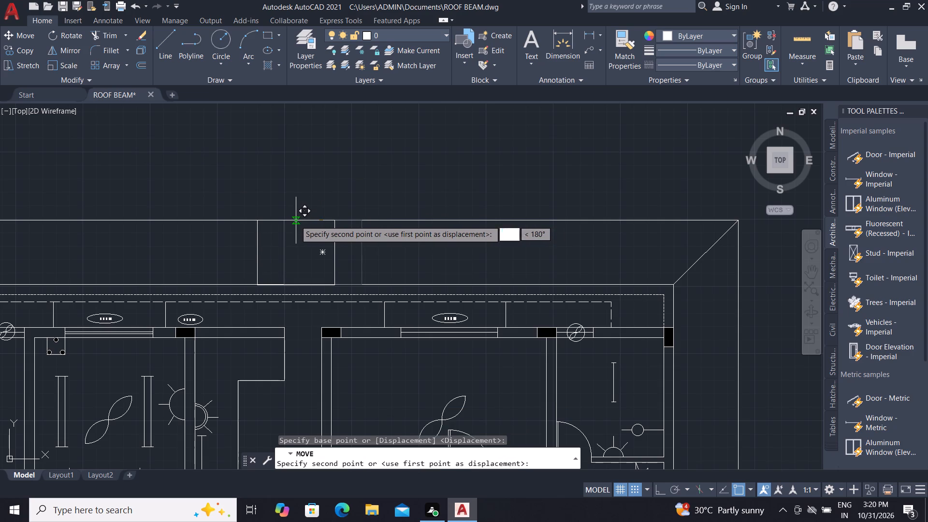
left_click(292, 219)
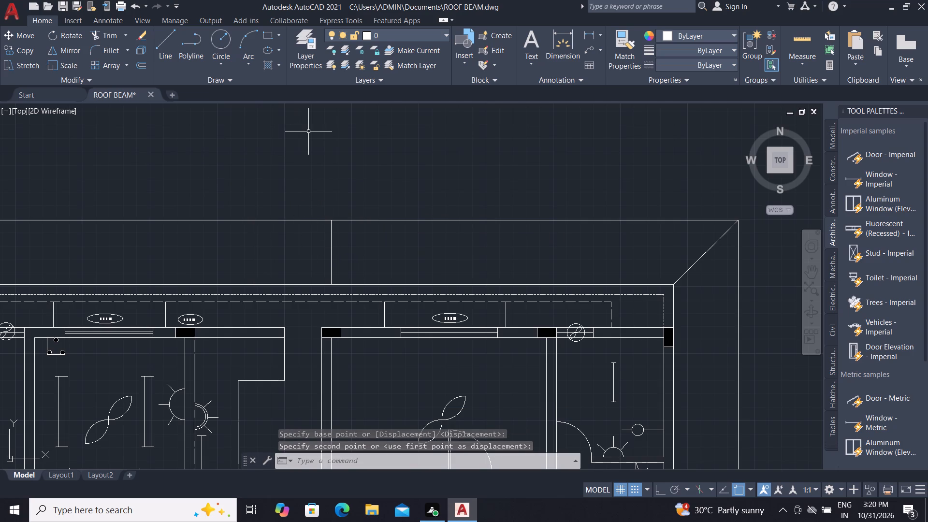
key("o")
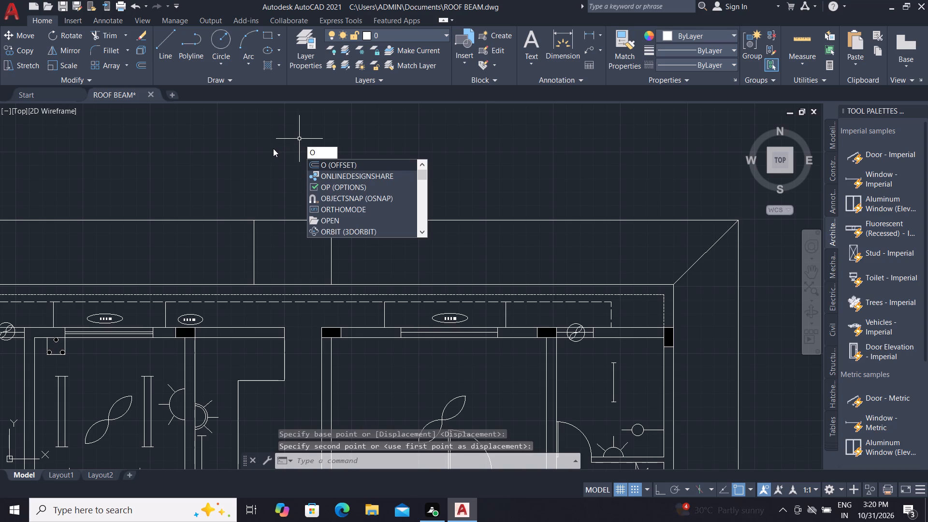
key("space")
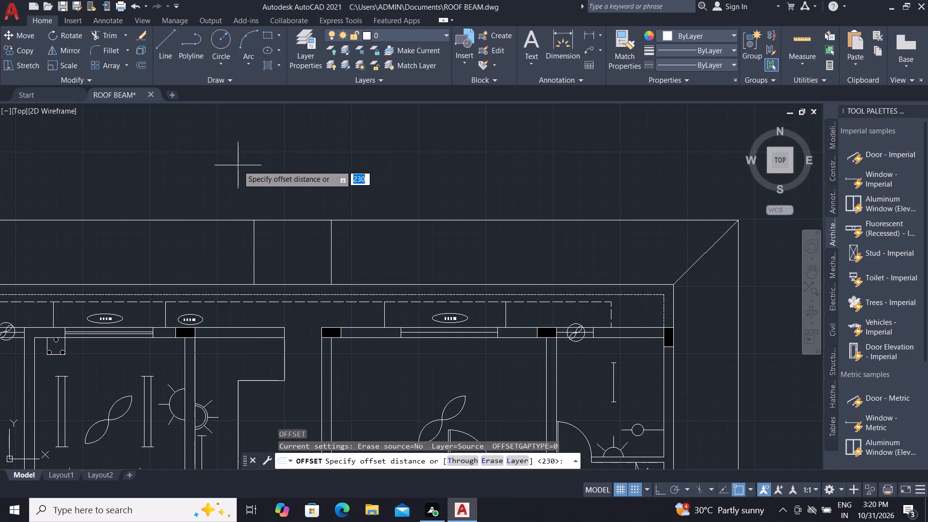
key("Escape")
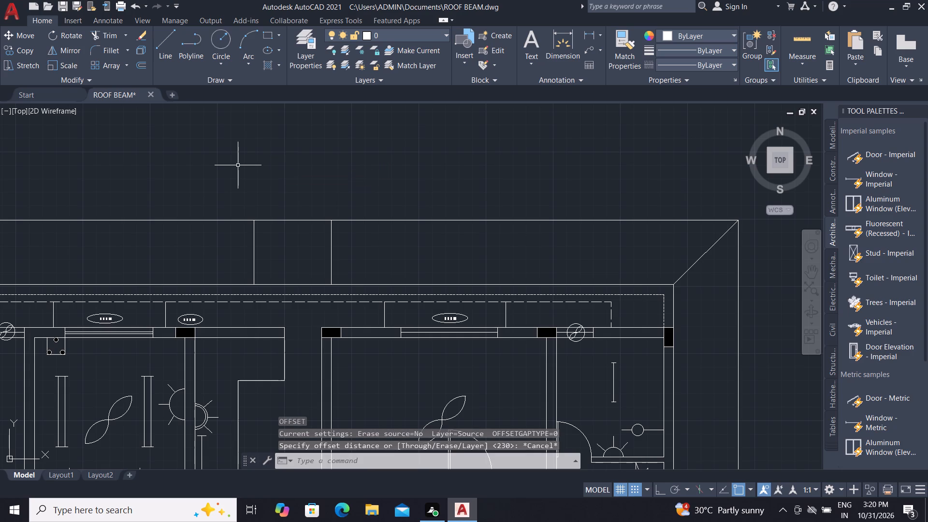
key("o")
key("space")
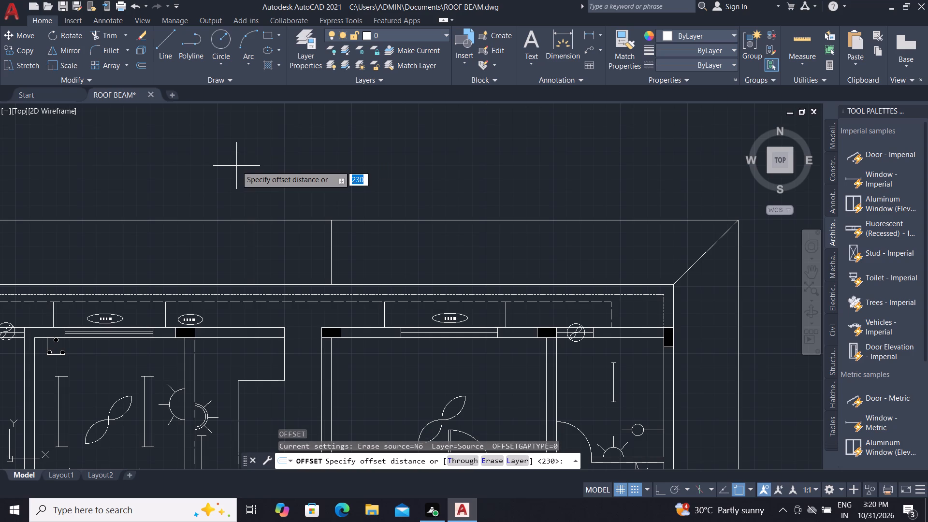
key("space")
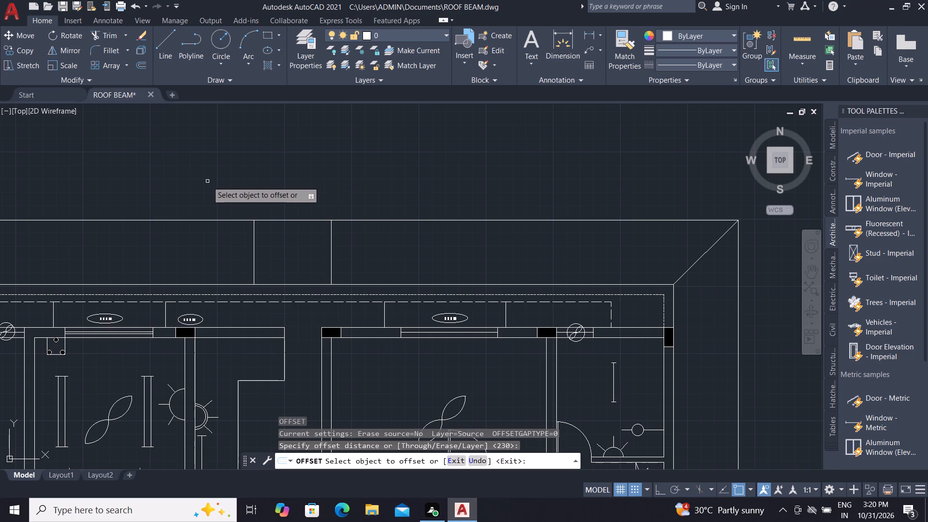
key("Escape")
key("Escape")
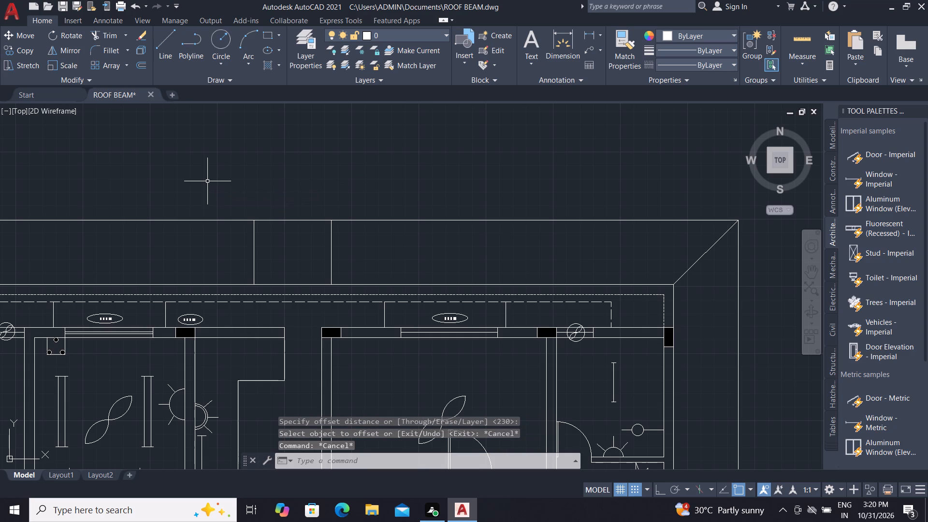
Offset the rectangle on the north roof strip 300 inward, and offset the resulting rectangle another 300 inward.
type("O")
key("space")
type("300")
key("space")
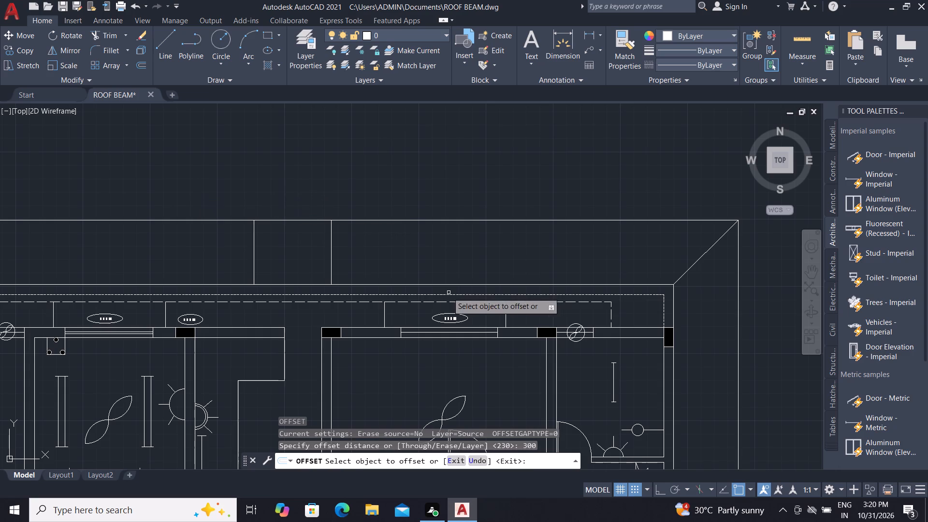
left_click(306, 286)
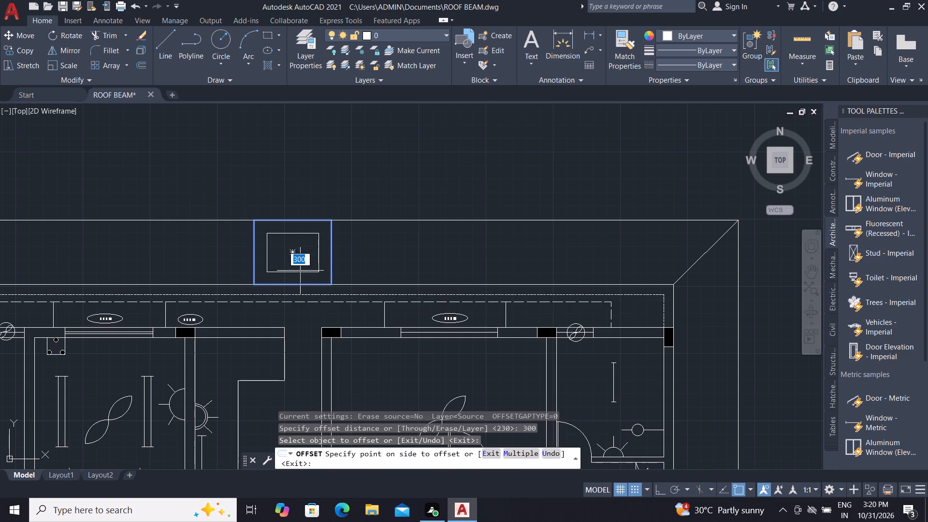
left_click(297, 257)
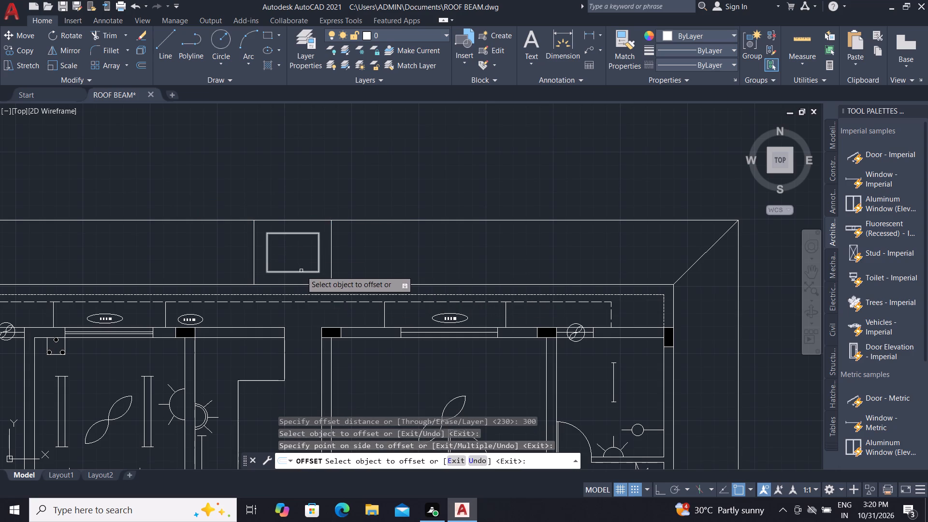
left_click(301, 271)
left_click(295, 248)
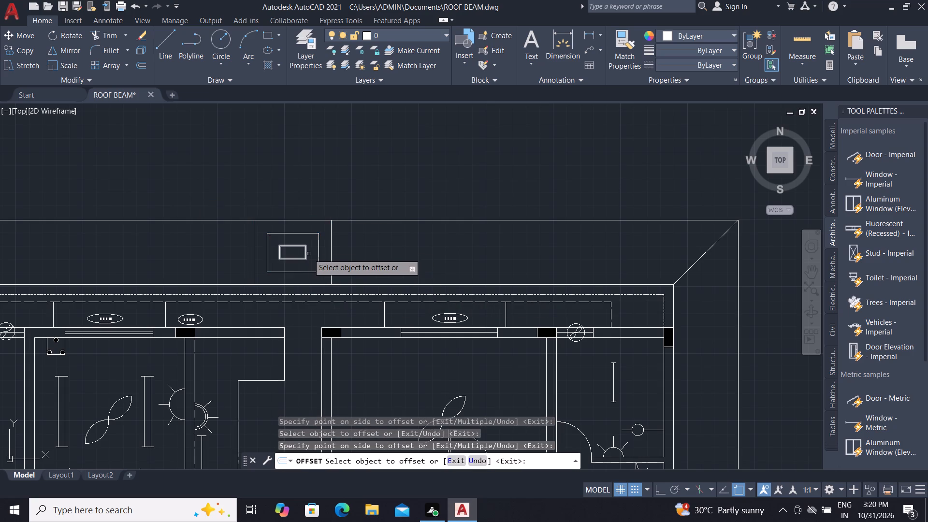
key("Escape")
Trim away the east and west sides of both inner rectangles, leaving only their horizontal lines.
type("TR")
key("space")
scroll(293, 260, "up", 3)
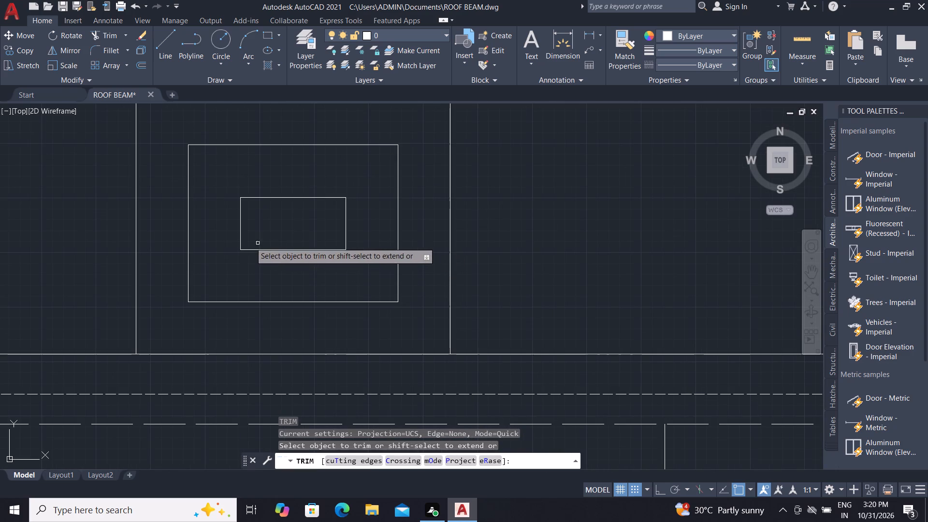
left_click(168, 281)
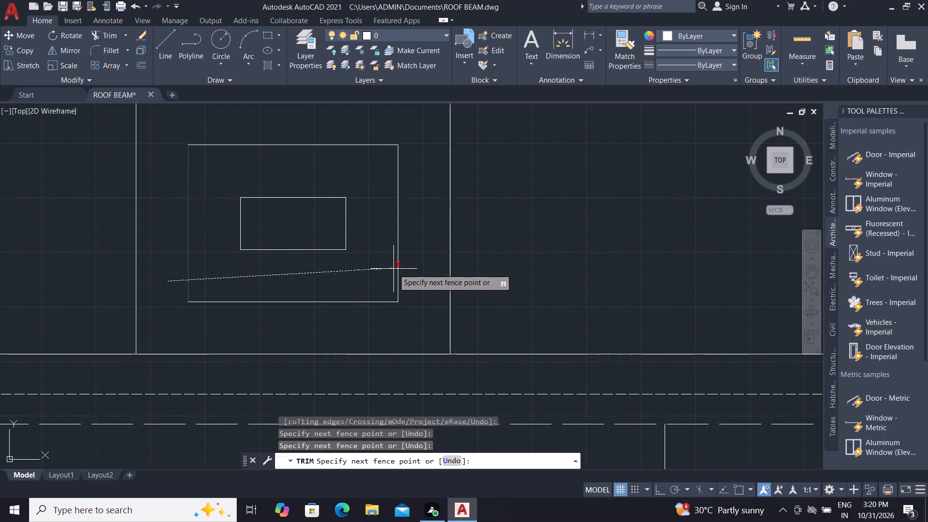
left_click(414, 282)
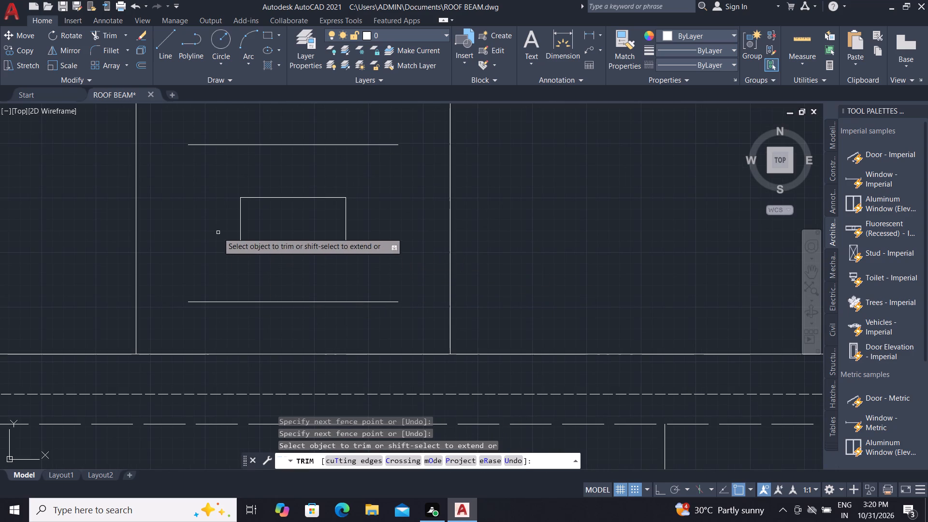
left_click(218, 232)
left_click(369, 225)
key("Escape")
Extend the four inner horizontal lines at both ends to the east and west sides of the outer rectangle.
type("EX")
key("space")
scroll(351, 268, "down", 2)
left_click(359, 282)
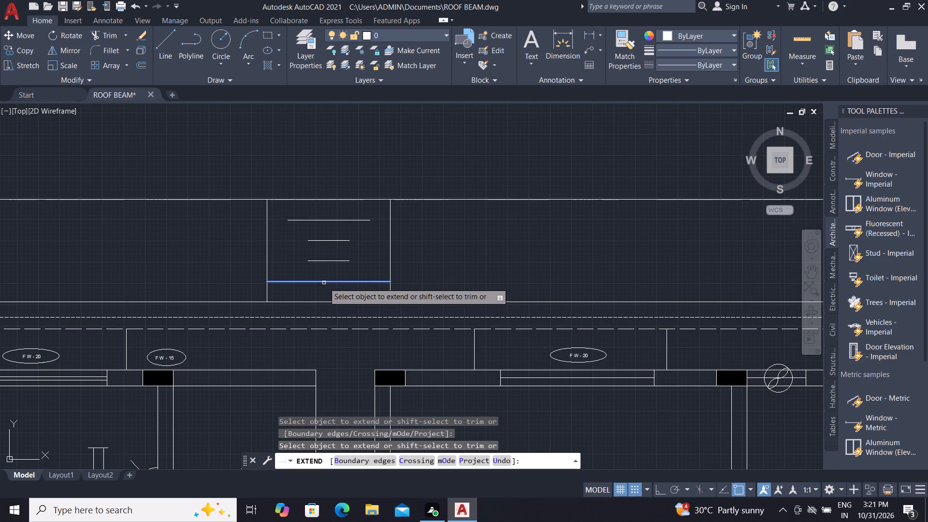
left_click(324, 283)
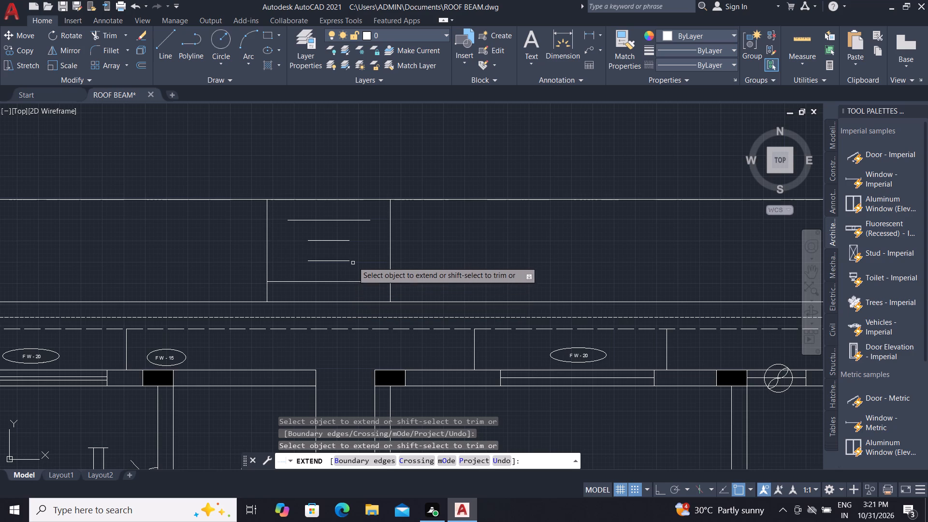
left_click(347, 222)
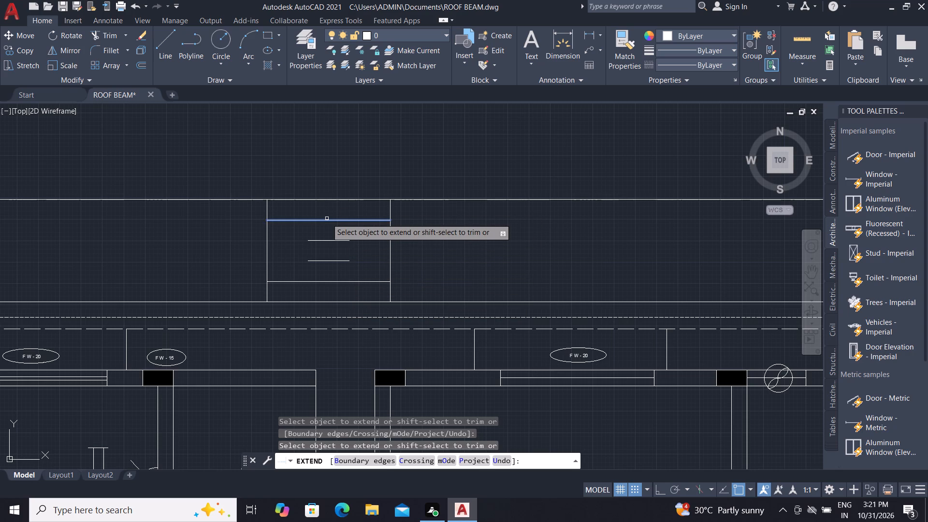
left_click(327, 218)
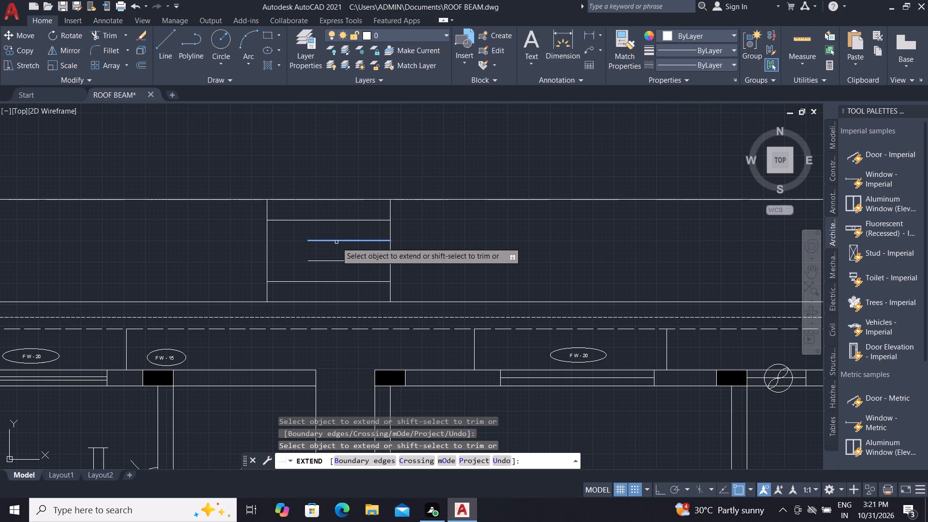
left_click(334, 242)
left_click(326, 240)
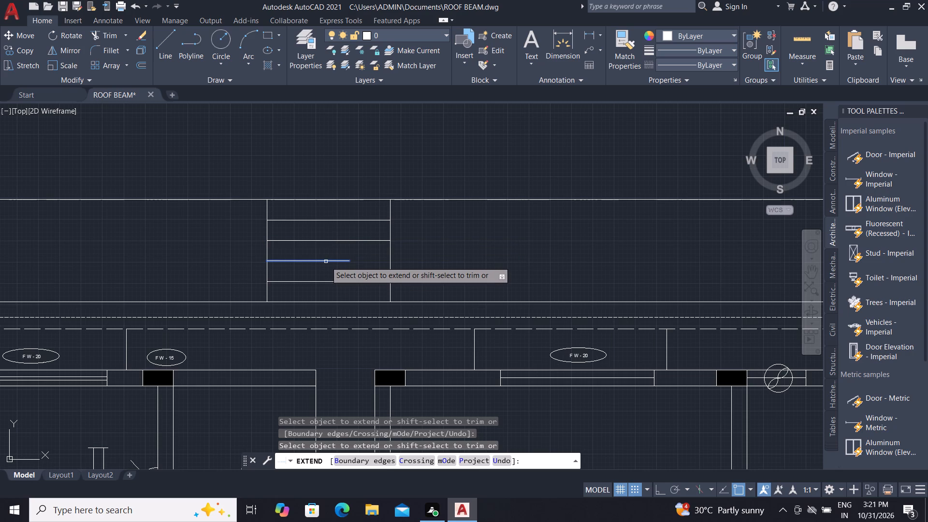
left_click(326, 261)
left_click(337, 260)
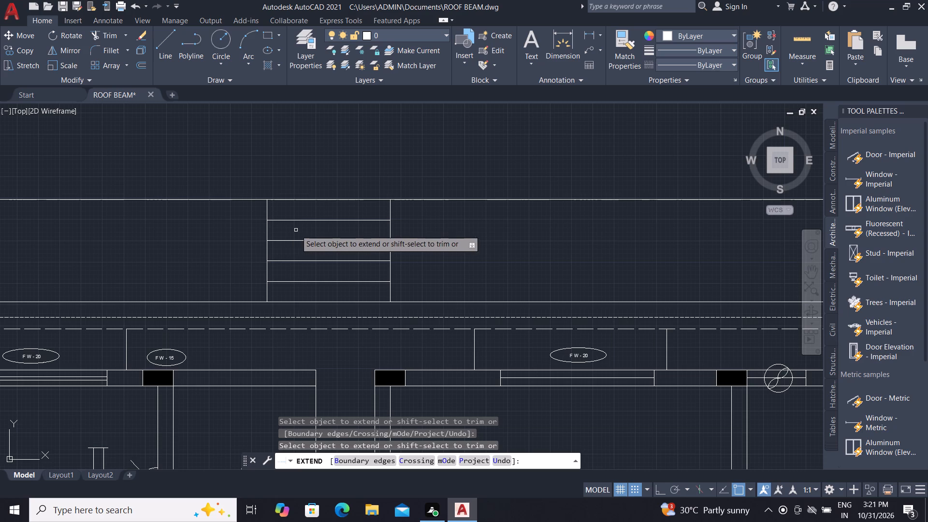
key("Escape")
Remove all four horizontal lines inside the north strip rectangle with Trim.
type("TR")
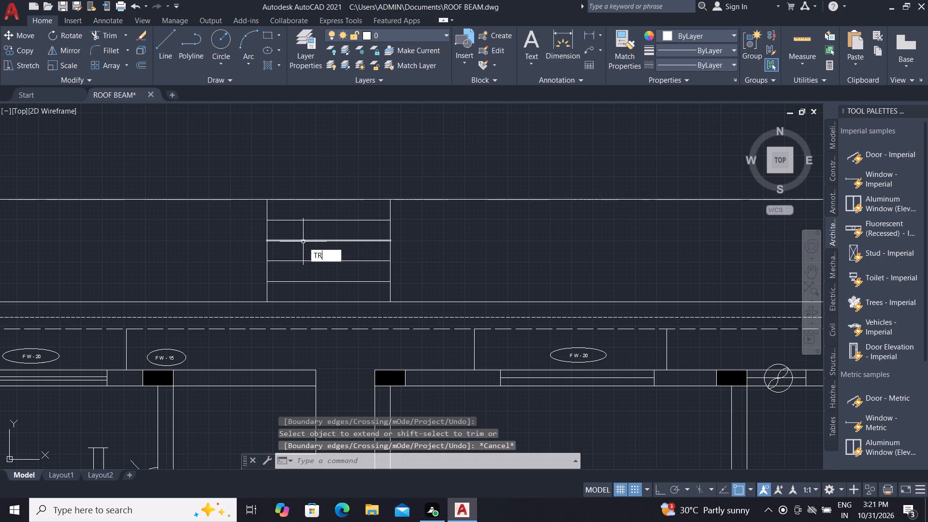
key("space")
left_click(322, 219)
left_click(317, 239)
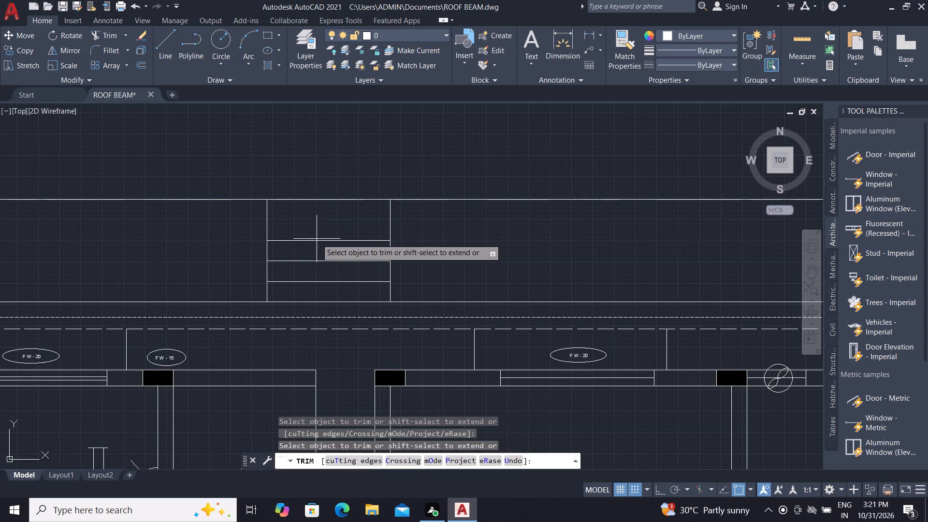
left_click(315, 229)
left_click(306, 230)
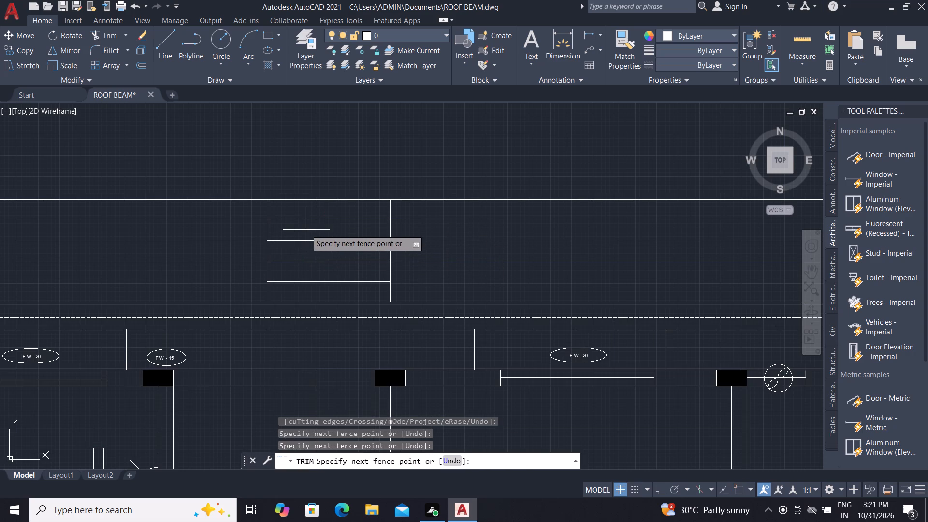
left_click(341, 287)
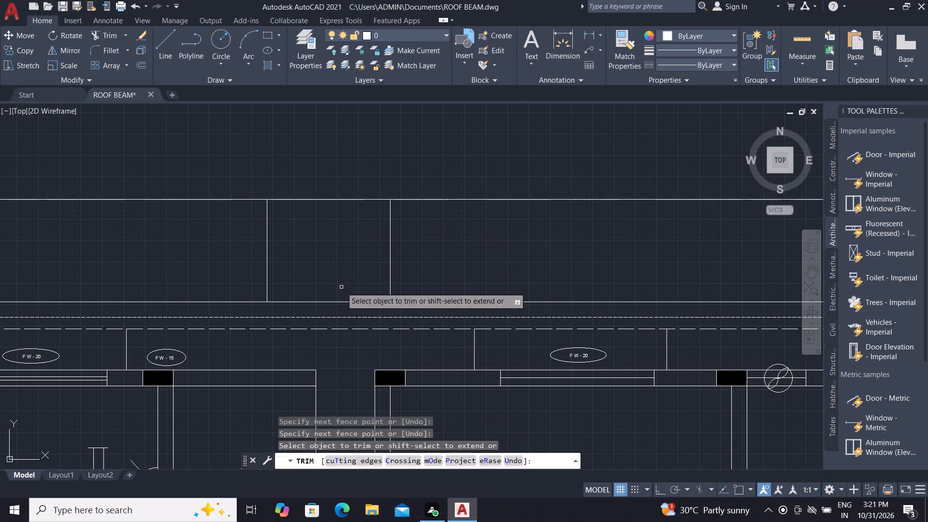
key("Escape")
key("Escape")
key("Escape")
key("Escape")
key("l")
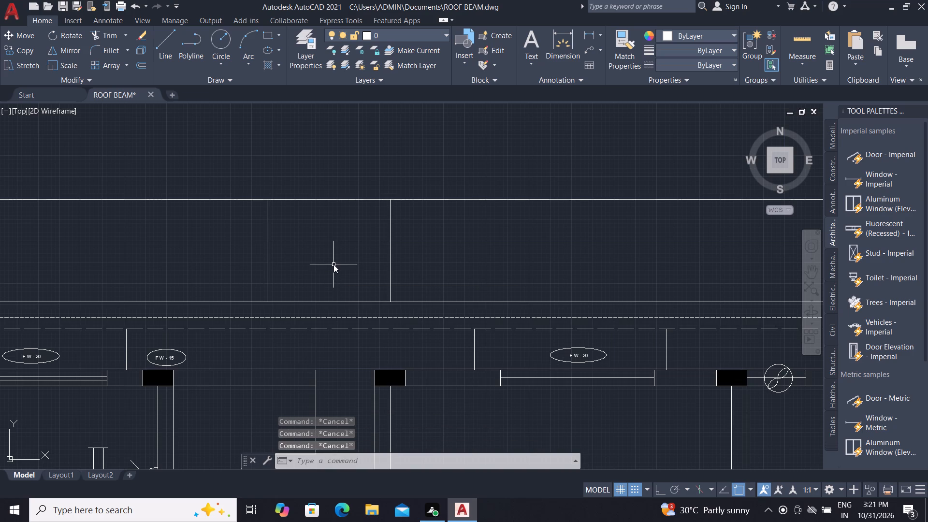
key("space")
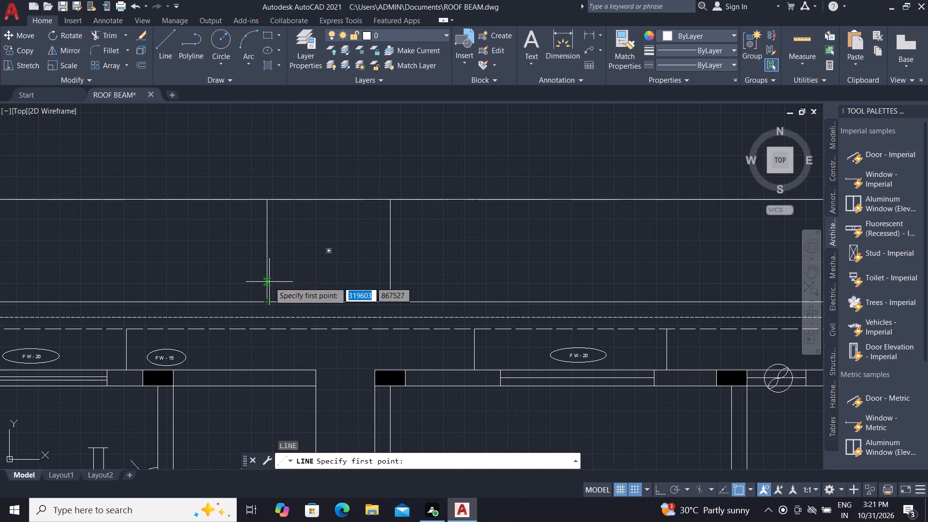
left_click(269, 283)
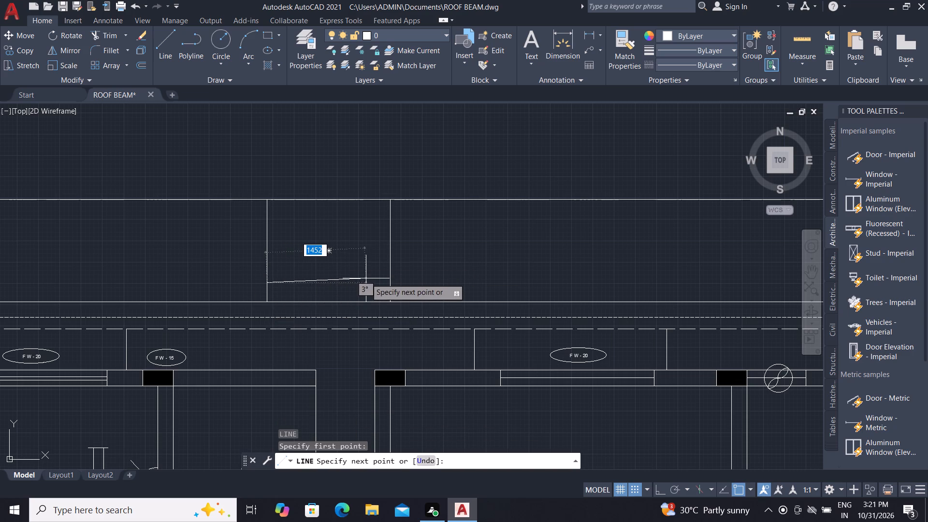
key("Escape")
Offset the north strip rectangle 400 inward.
key("o")
key("space")
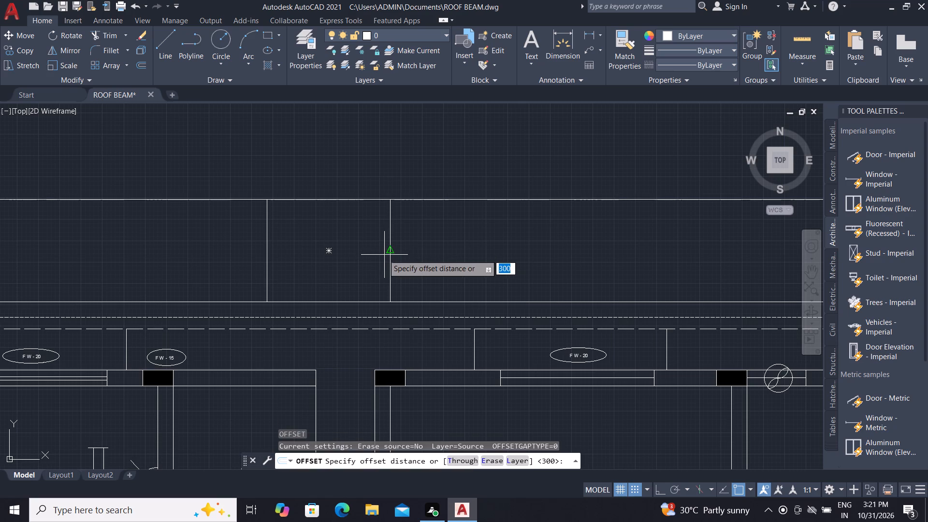
key("4")
type("00")
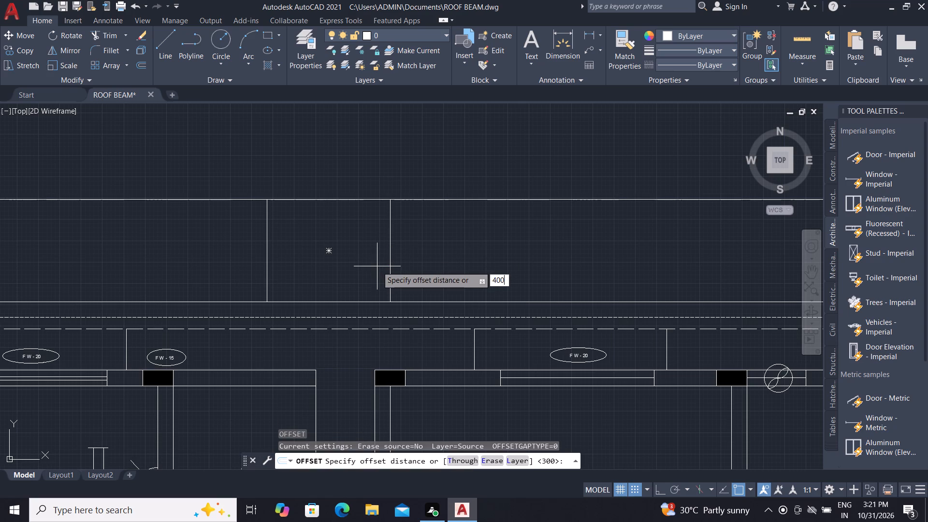
key("space")
left_click(333, 302)
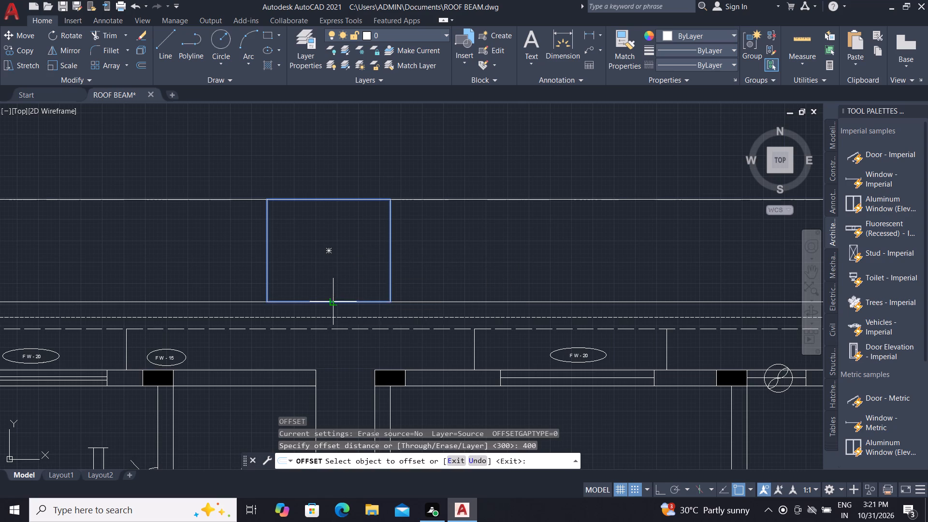
left_click(321, 264)
key("Escape")
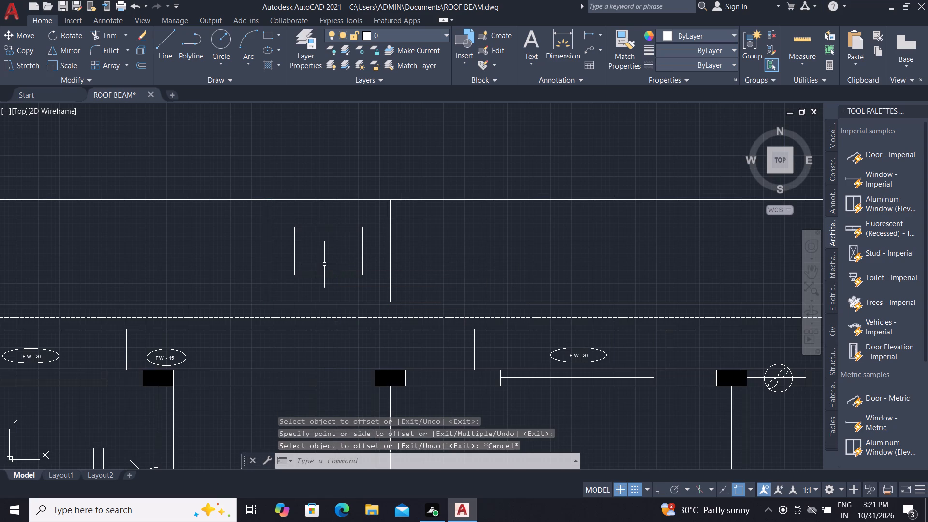
Trim away the east and west sides of the inner rectangle, leaving its two horizontal lines.
type("TR")
key("space")
left_click(285, 254)
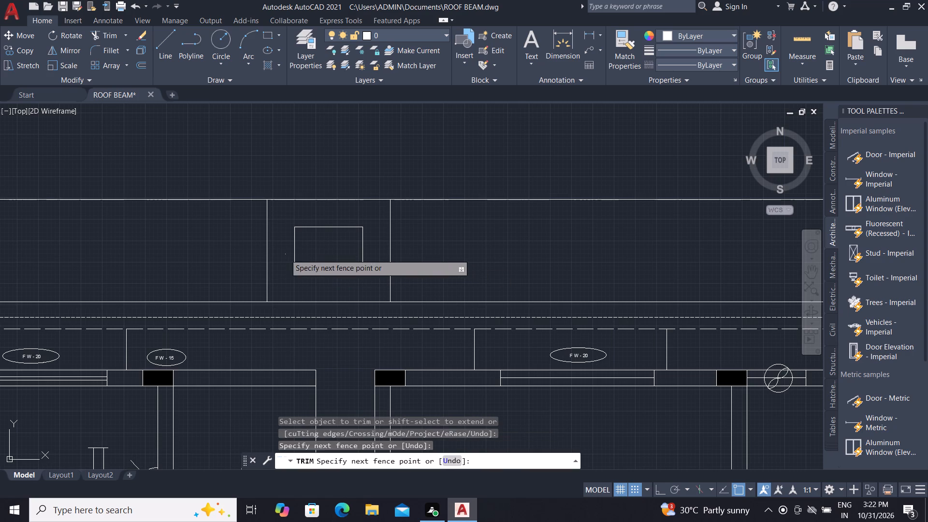
left_click(380, 253)
key("Escape")
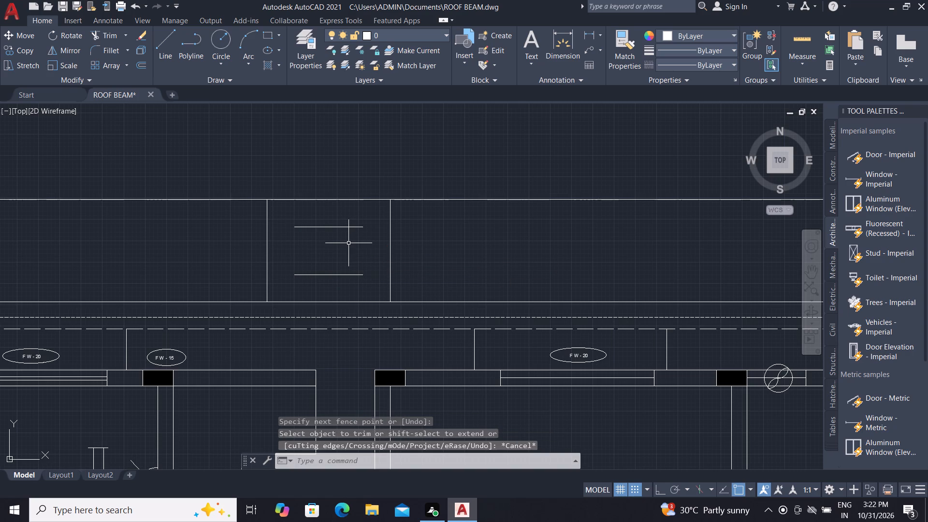
Extend both inner horizontal lines at each end to the east and west sides of the outer rectangle.
type("EX")
key("space")
left_click(334, 229)
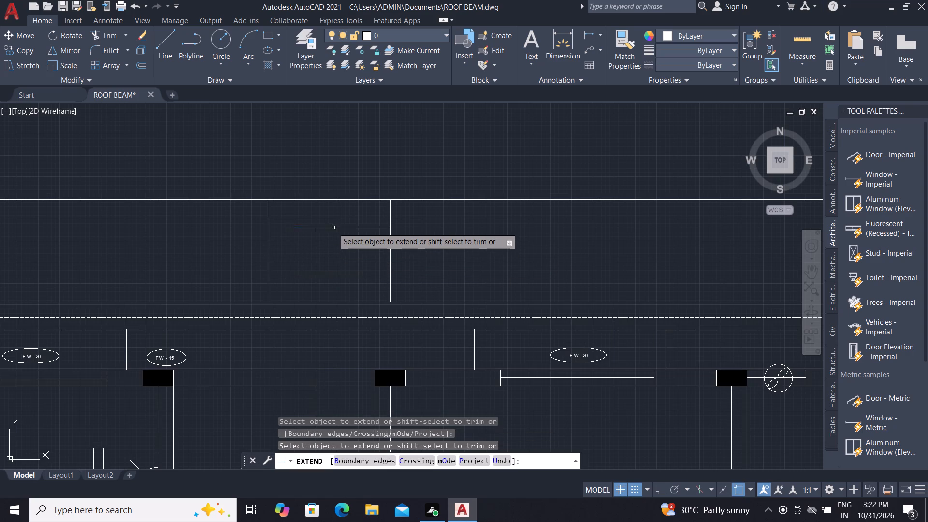
left_click(324, 227)
left_click(333, 275)
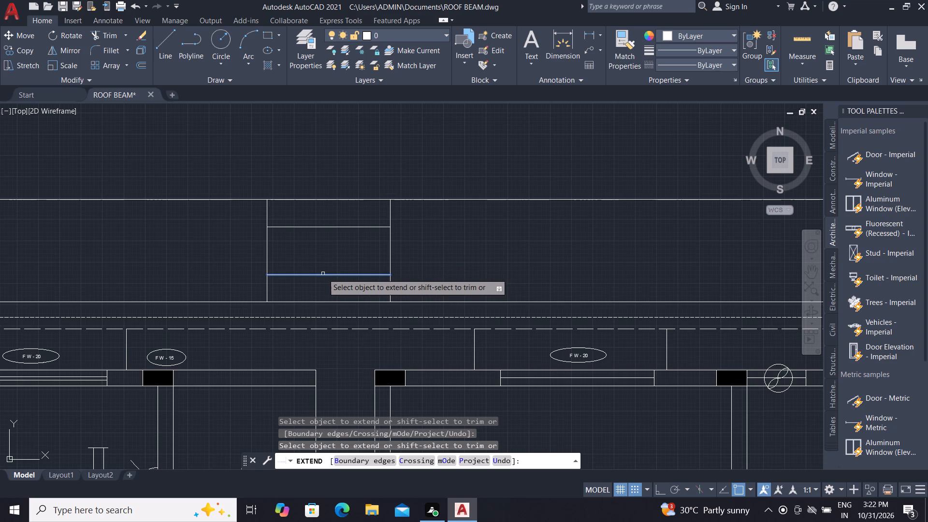
left_click(317, 274)
key("Escape")
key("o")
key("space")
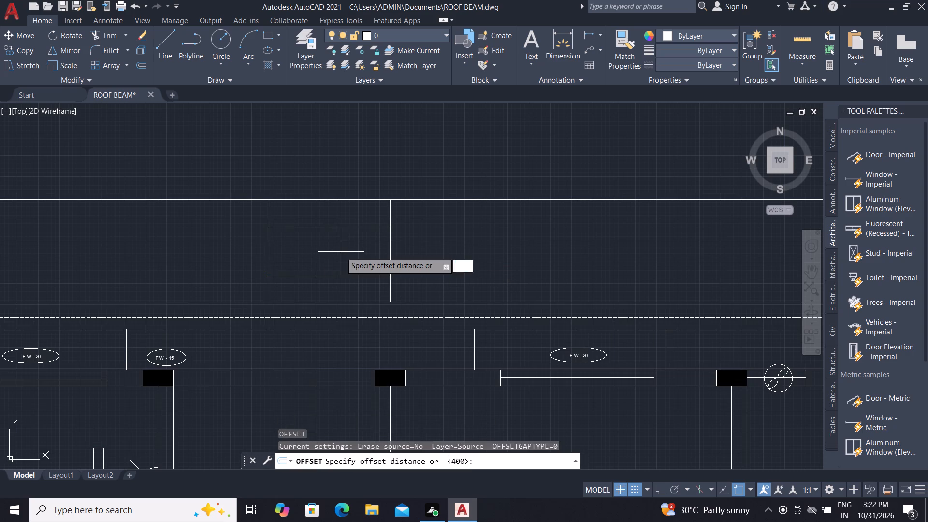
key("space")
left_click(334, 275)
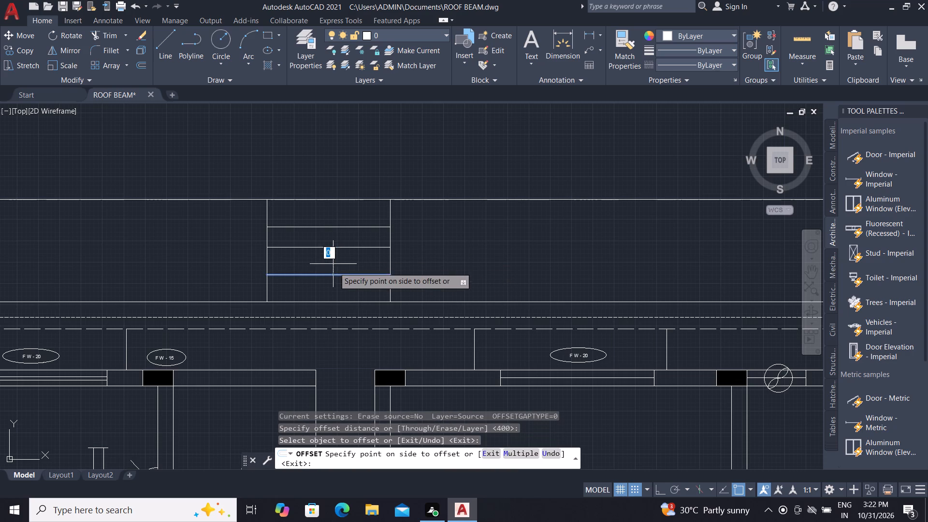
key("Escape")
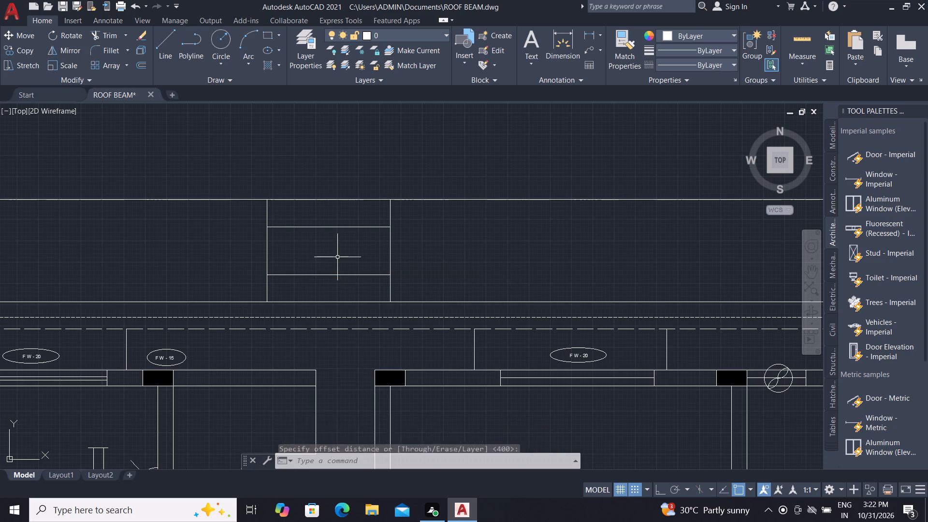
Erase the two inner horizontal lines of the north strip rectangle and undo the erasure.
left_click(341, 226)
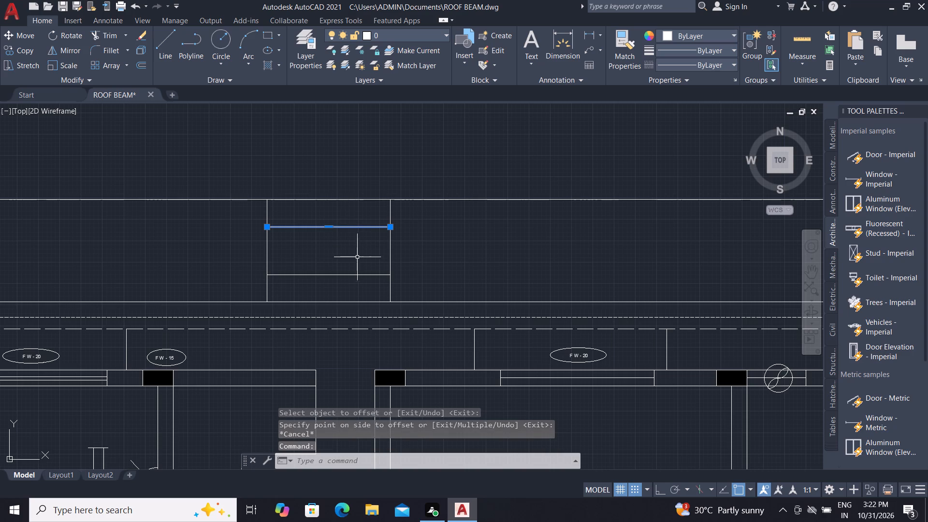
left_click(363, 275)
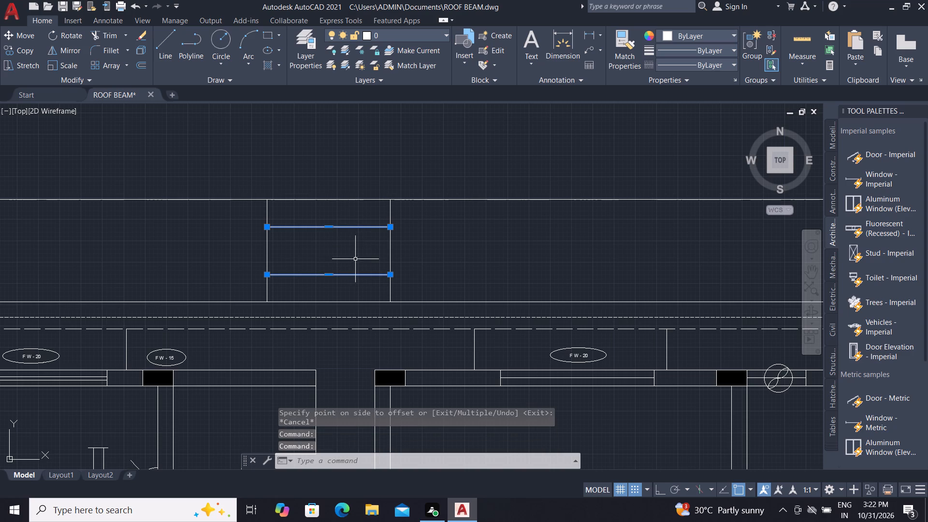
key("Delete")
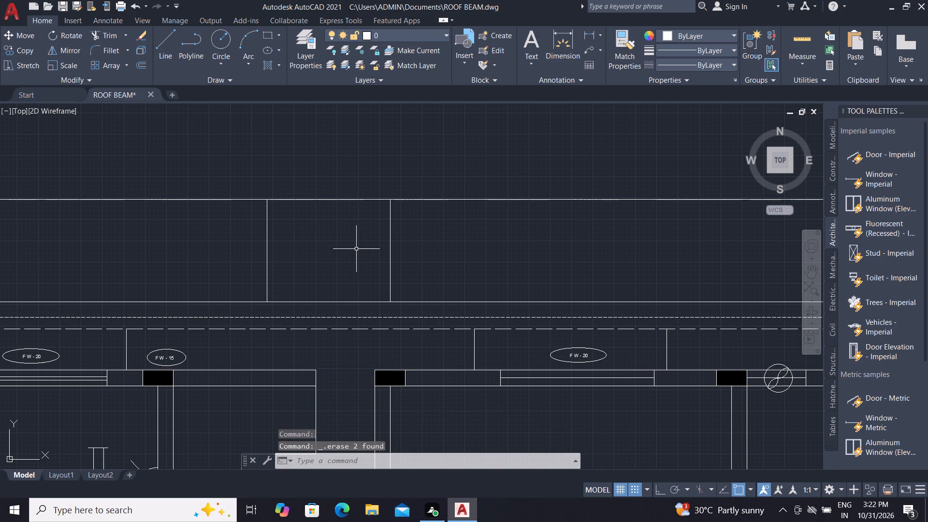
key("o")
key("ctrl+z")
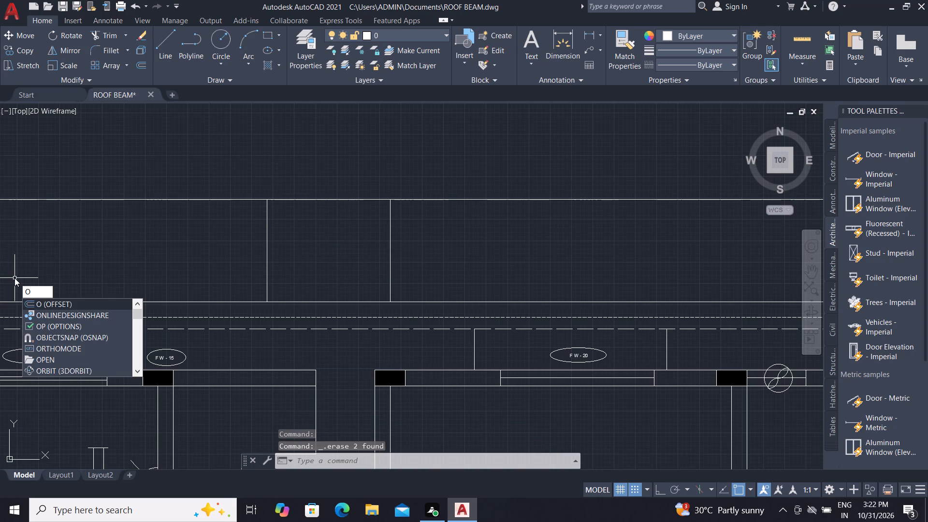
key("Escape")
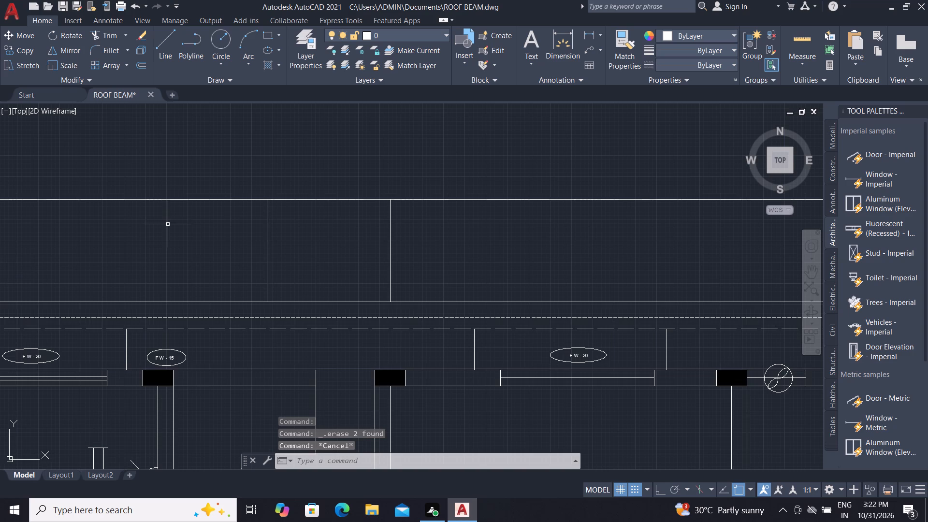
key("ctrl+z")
Shift the rectangle's lower inner horizontal line 50 south by offsetting it and erasing the original.
key("o")
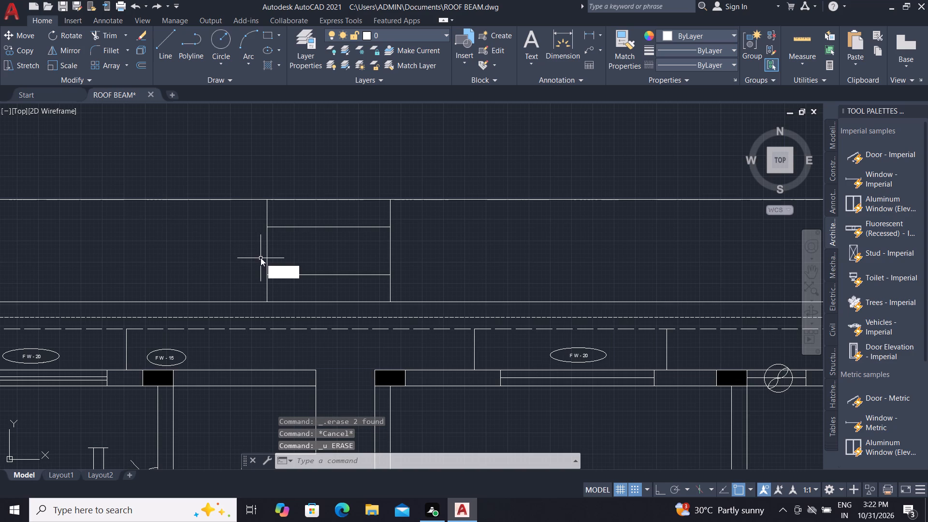
key("space")
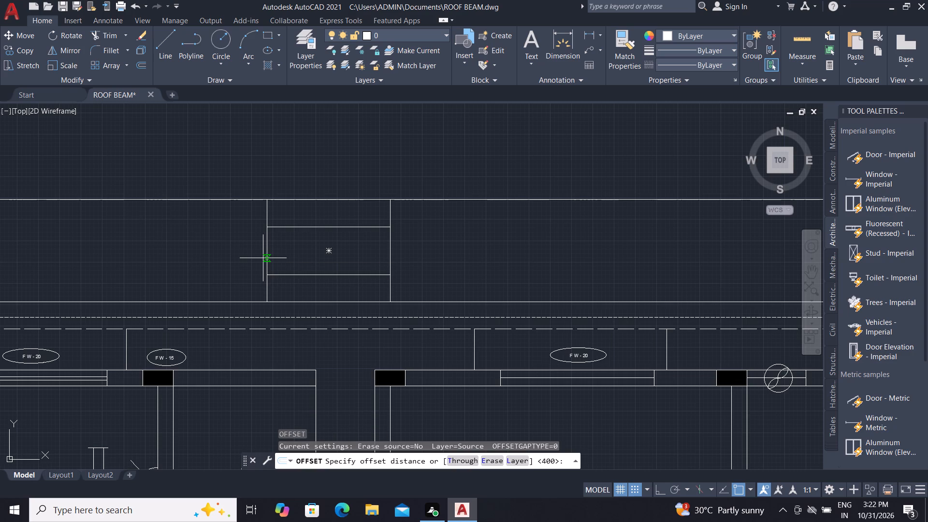
type("50")
key("space")
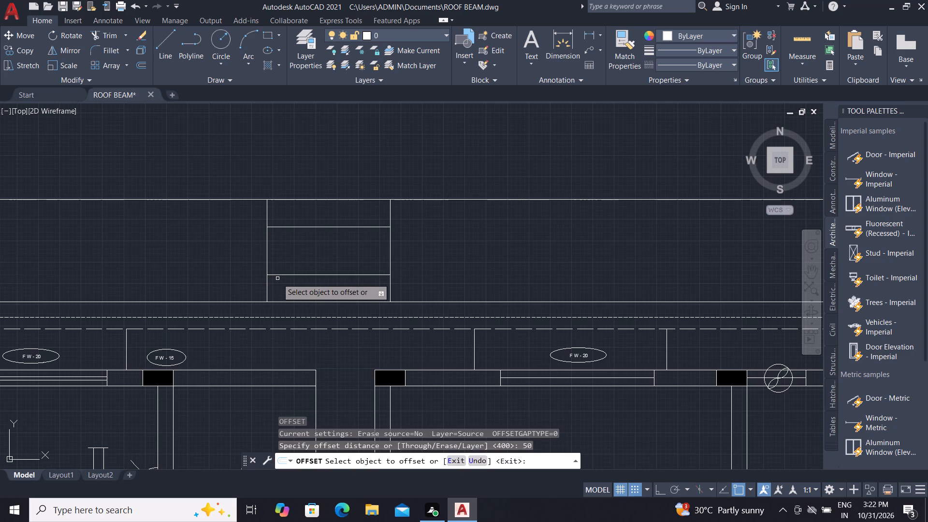
left_click(273, 276)
left_click(280, 291)
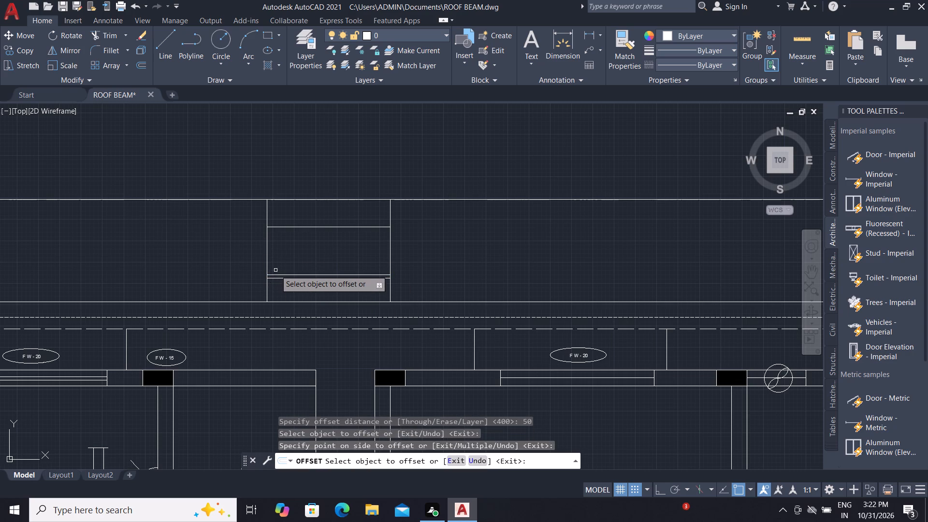
scroll(276, 270, "up", 2)
key("Escape")
left_click(275, 281)
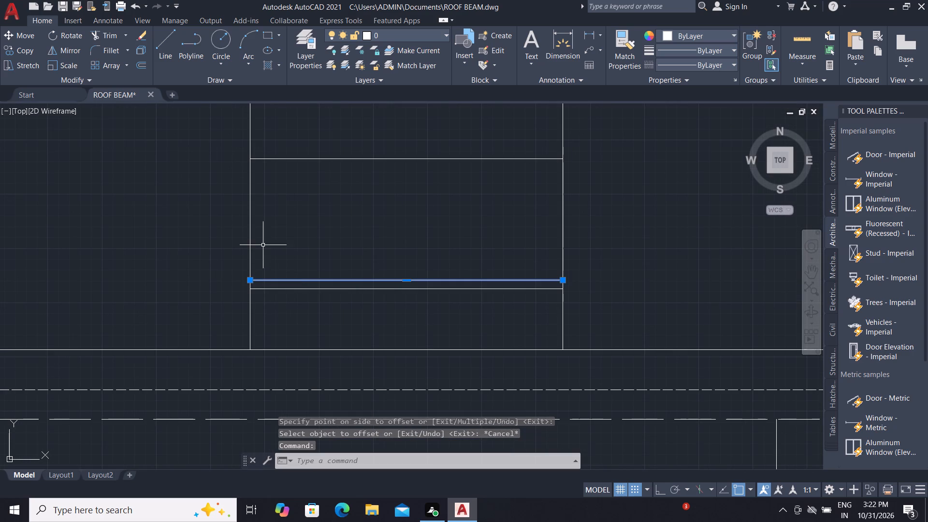
key("Delete")
Offset the lower inner line 350 north, and offset the resulting line another 350 north.
key("o")
key("space")
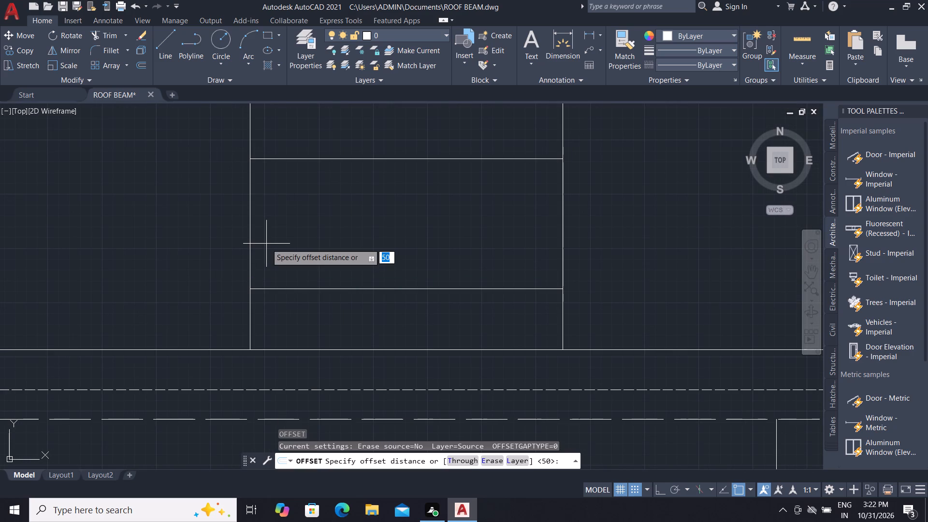
key("3")
type("50")
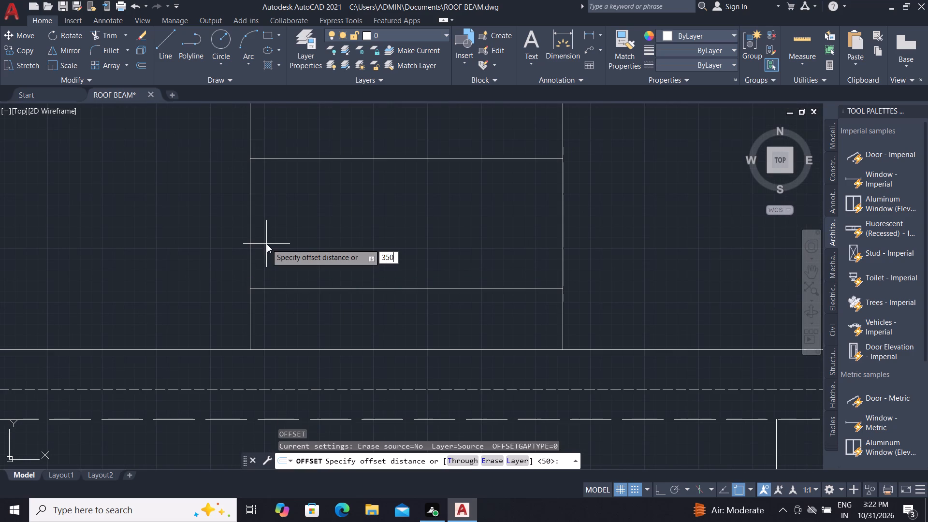
key("space")
left_click(278, 288)
left_click(266, 241)
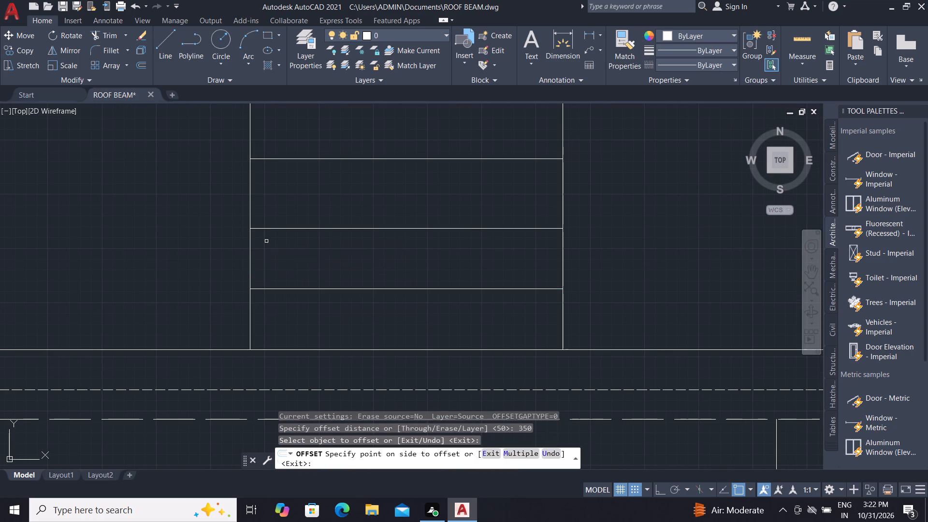
scroll(260, 221, "down", 1)
left_click(262, 226)
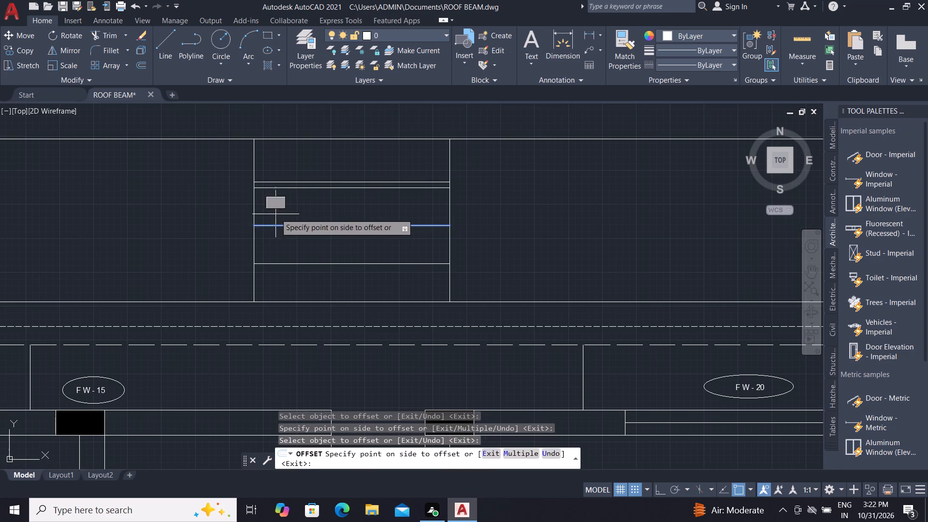
left_click(286, 188)
left_click(288, 188)
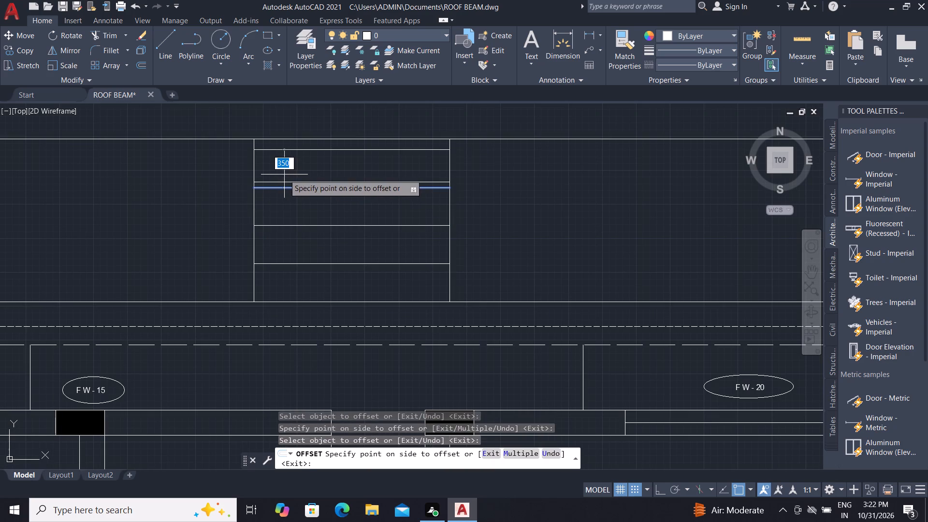
key("Escape")
Erase the old upper inner line lying just north of the topmost newly offset line.
left_click(288, 181)
key("Delete")
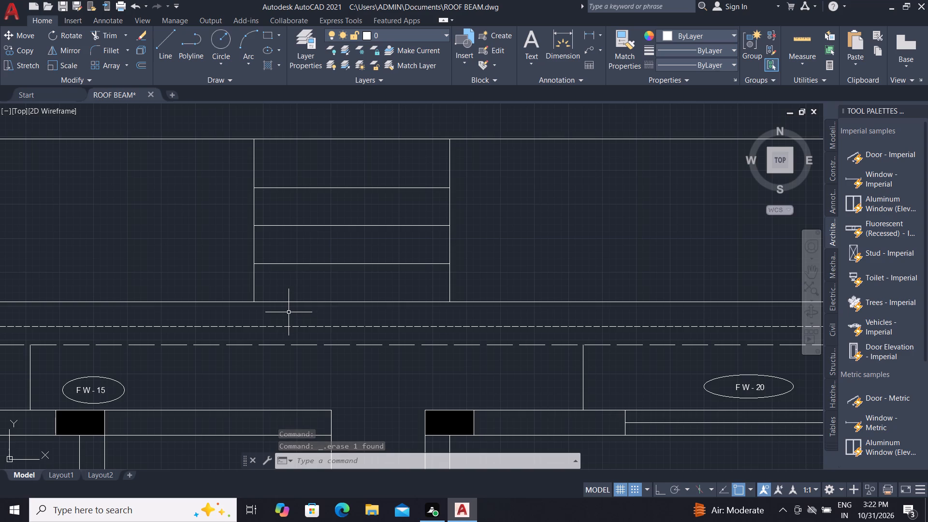
Copy the existing text "1" from west of the plan into the rectangle's northernmost compartment, near its east side.
middle_click_drag(288, 312, 255, 376)
scroll(290, 275, "down", 4)
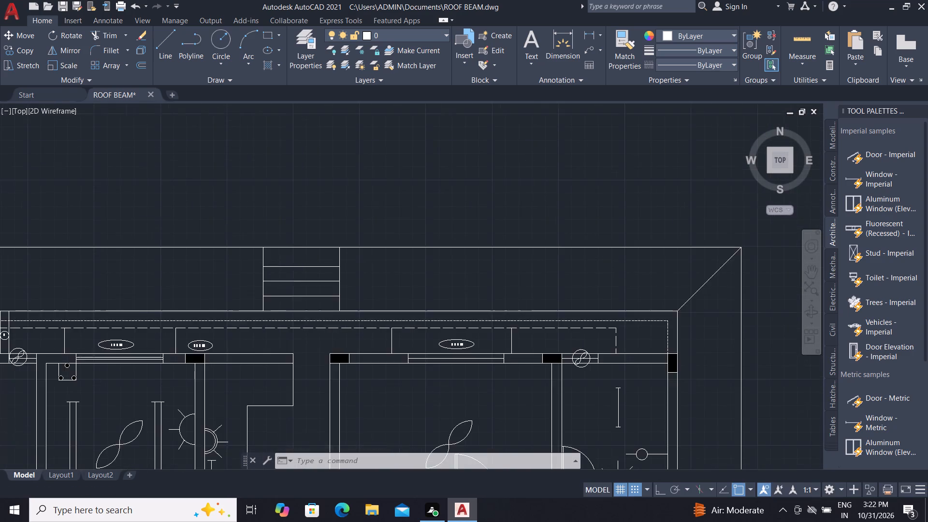
scroll(292, 262, "down", 1)
scroll(72, 306, "up", 5)
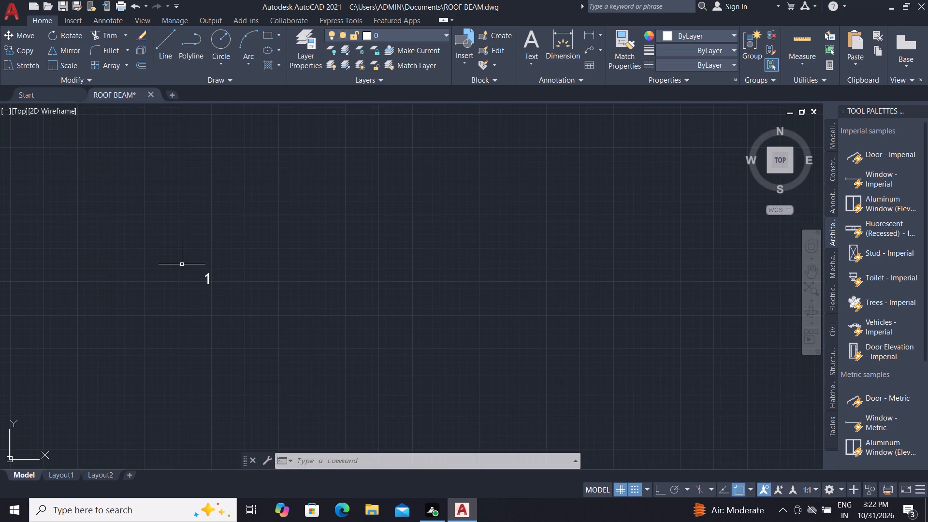
key("c")
type("O")
key("space")
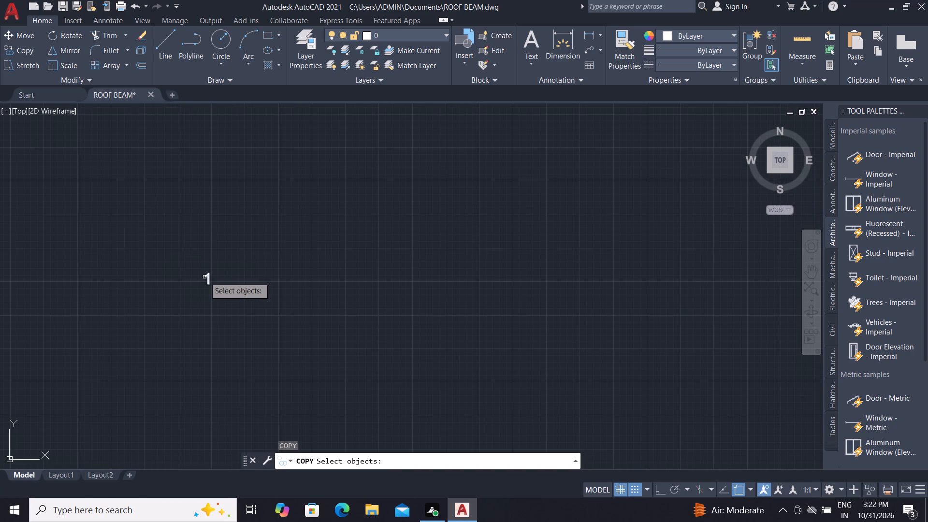
left_click(208, 278)
right_click(206, 275)
left_click(207, 276)
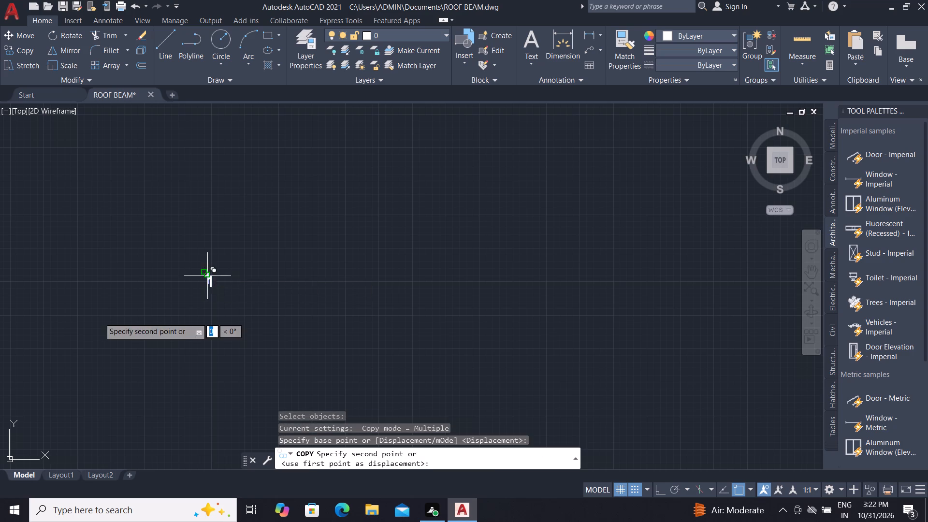
scroll(96, 319, "down", 3)
scroll(251, 293, "down", 3)
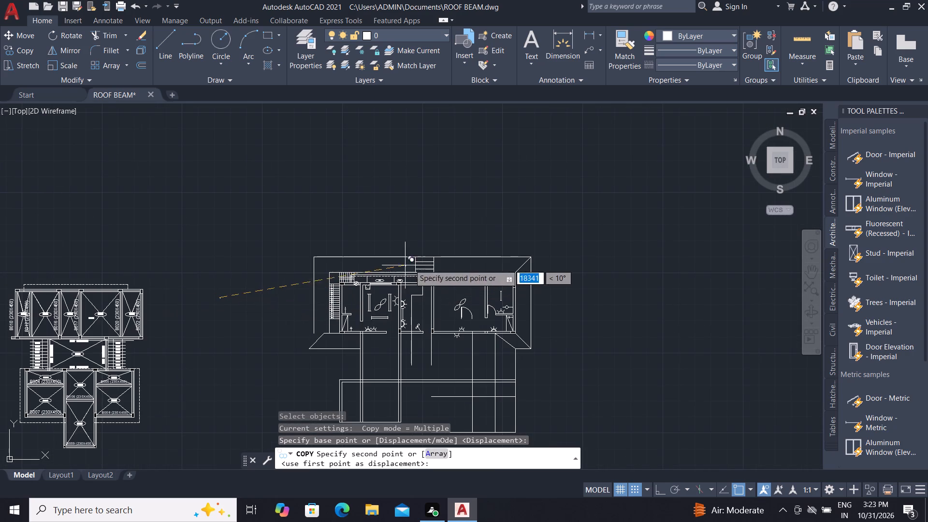
scroll(416, 263, "up", 3)
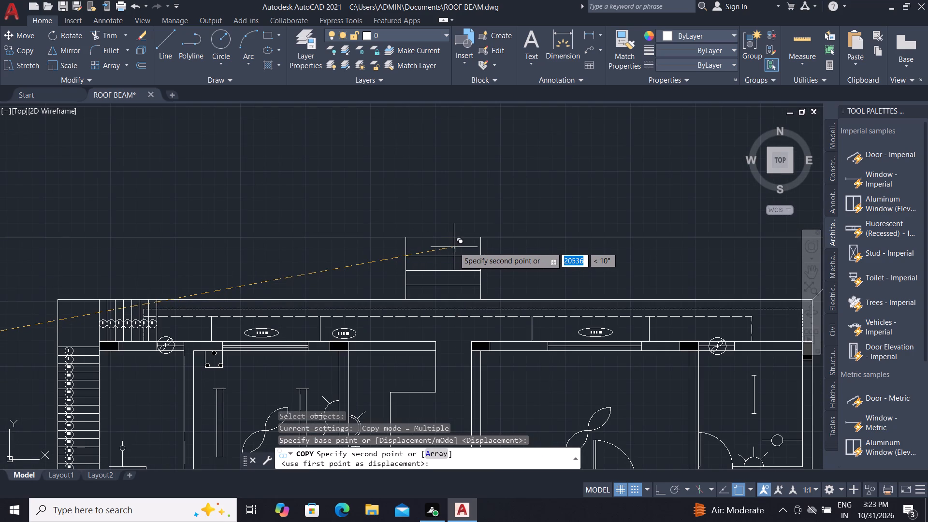
middle_click_drag(454, 247, 451, 252)
scroll(450, 253, "up", 4)
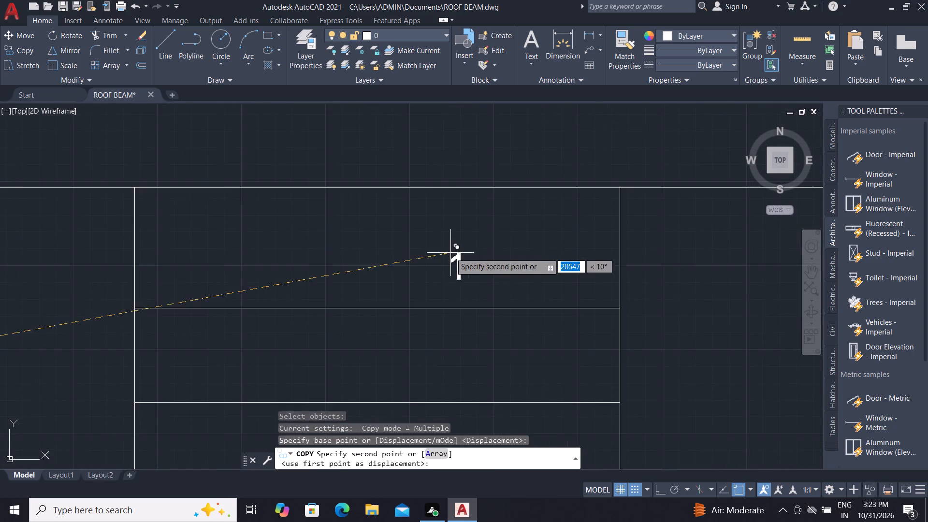
scroll(475, 246, "down", 2)
left_click(493, 247)
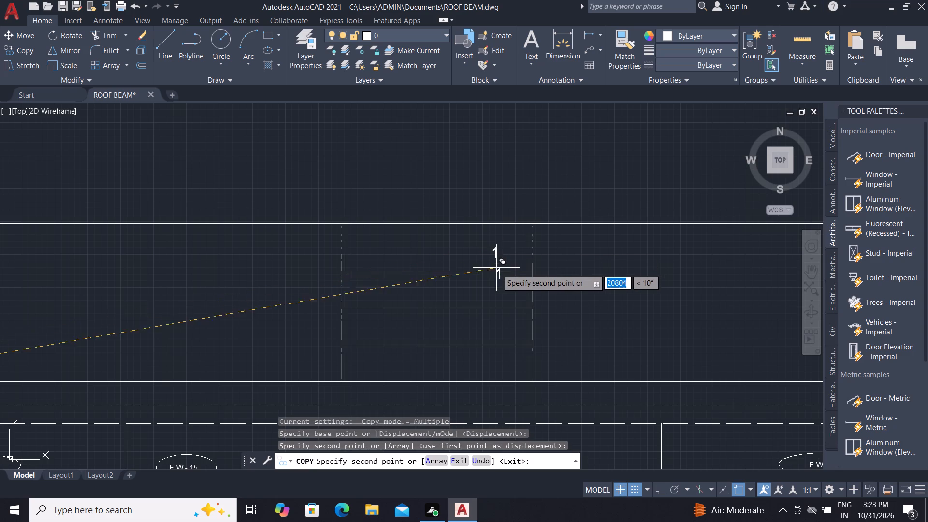
key("Escape")
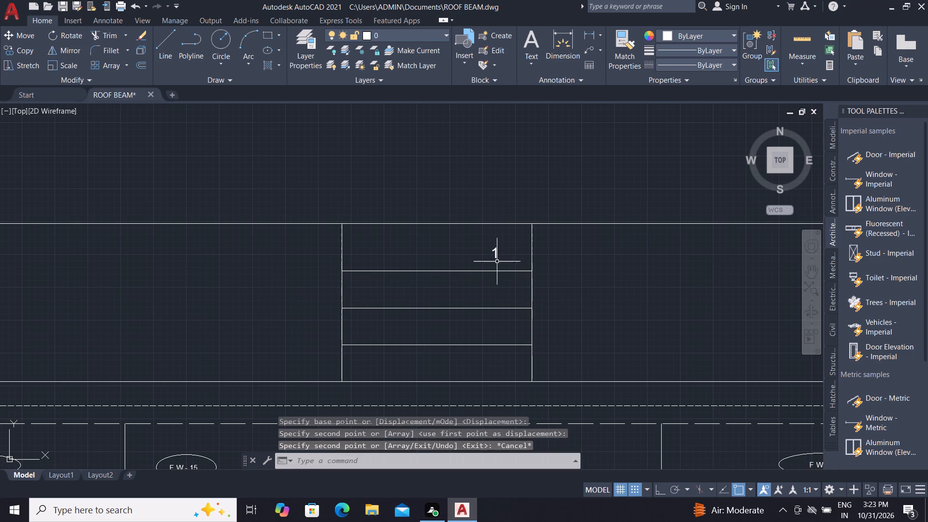
With Ortho on, copy the "1" straight south into the three lower compartments and once just south of the rectangle.
key("space")
left_click(495, 255)
right_click(494, 255)
left_click(494, 255)
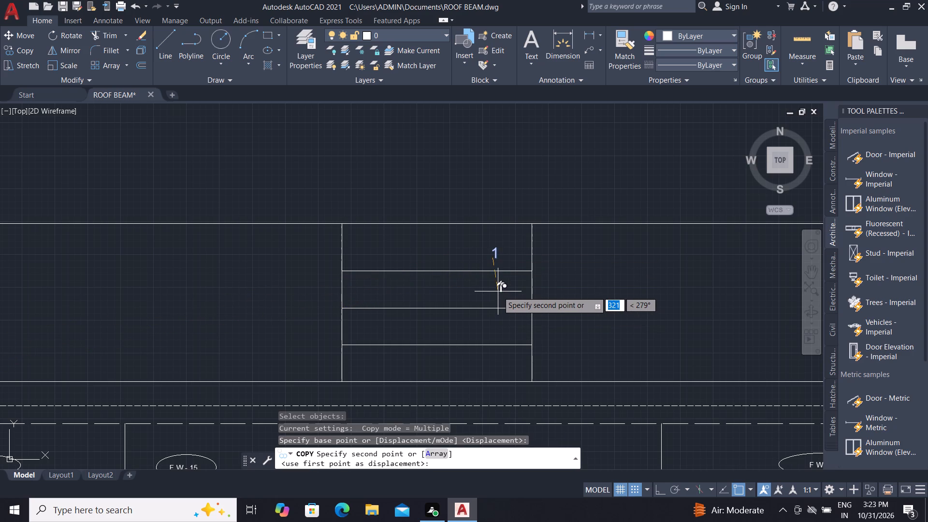
key("F8")
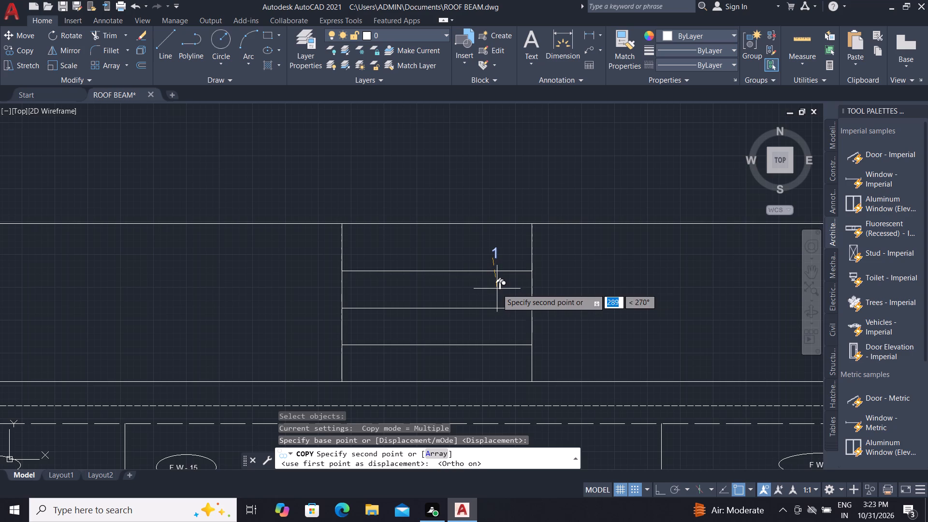
scroll(496, 292, "up", 2)
left_click_drag(495, 299, 496, 299)
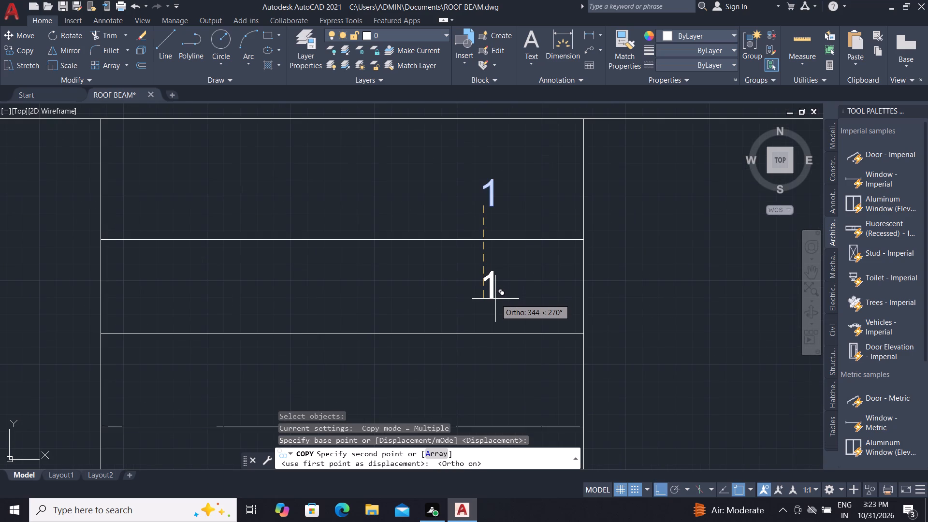
left_click_drag(496, 299, 503, 298)
scroll(498, 292, "down", 2)
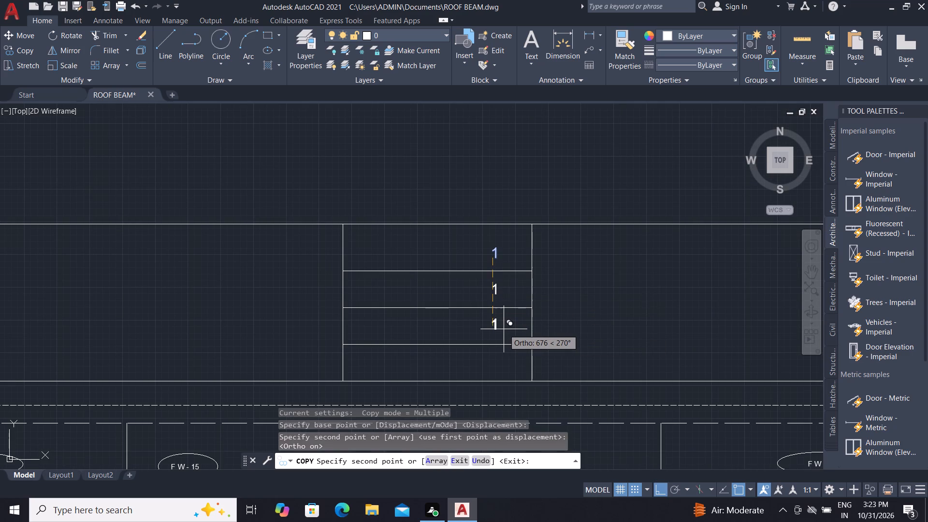
left_click(505, 329)
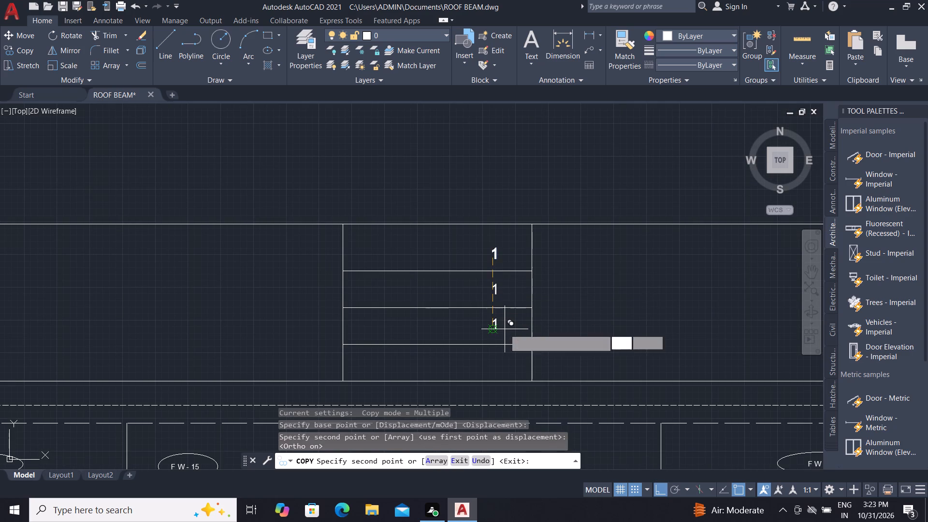
left_click(497, 367)
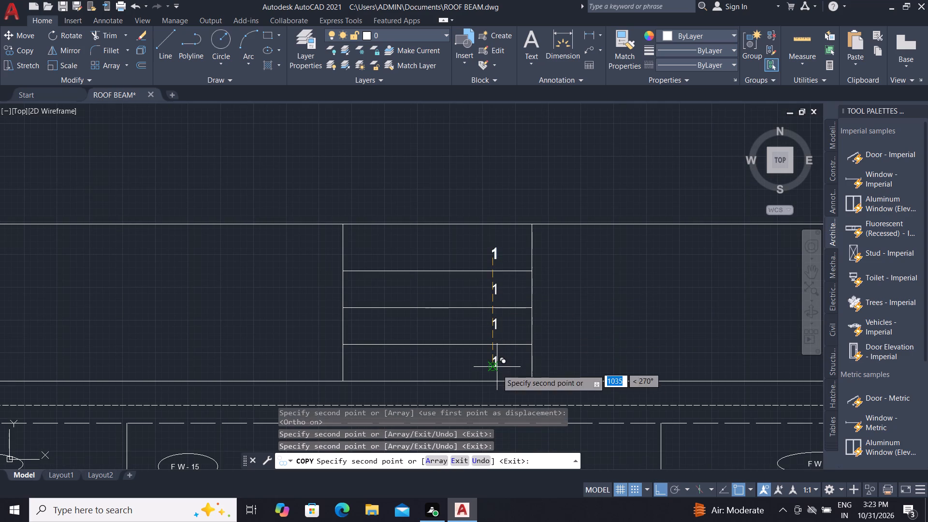
left_click(501, 398)
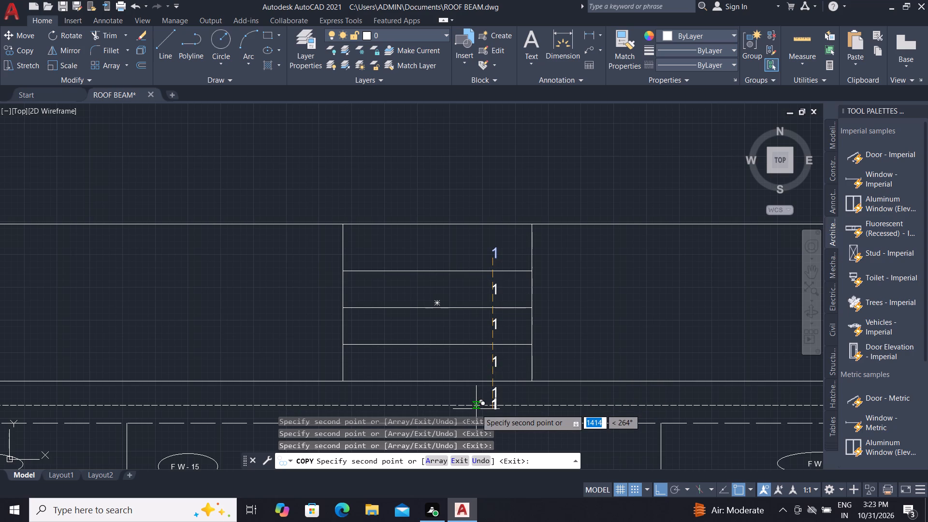
key("Escape")
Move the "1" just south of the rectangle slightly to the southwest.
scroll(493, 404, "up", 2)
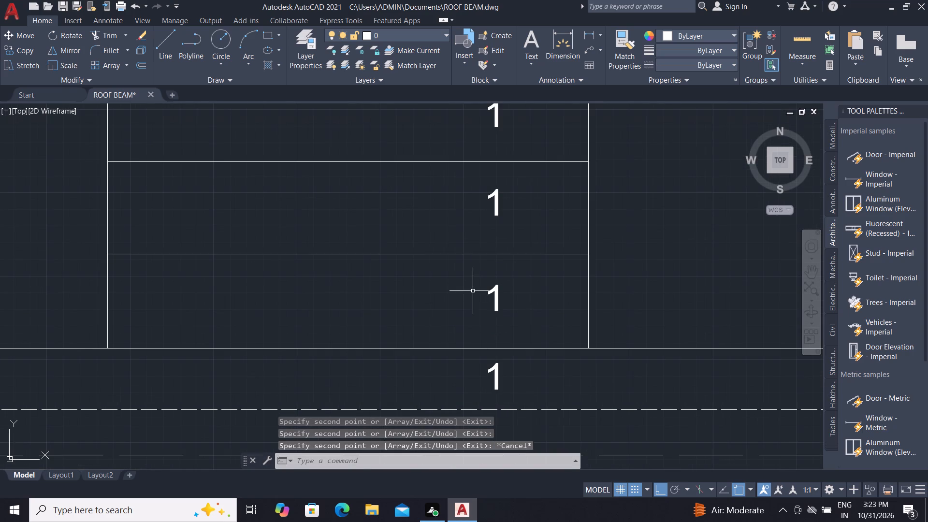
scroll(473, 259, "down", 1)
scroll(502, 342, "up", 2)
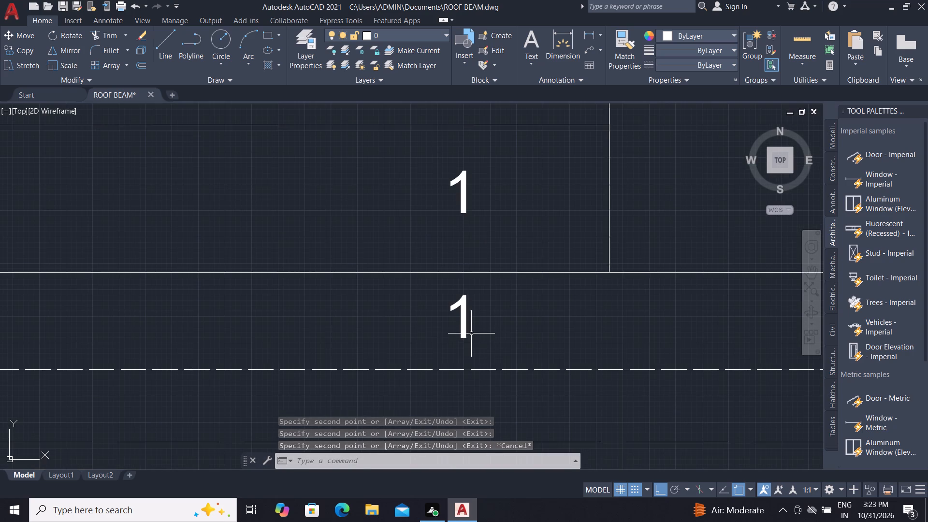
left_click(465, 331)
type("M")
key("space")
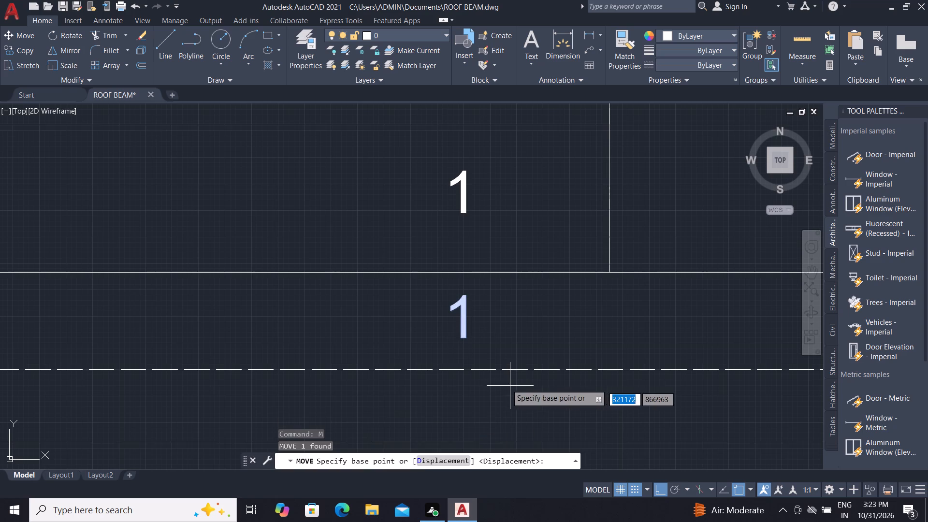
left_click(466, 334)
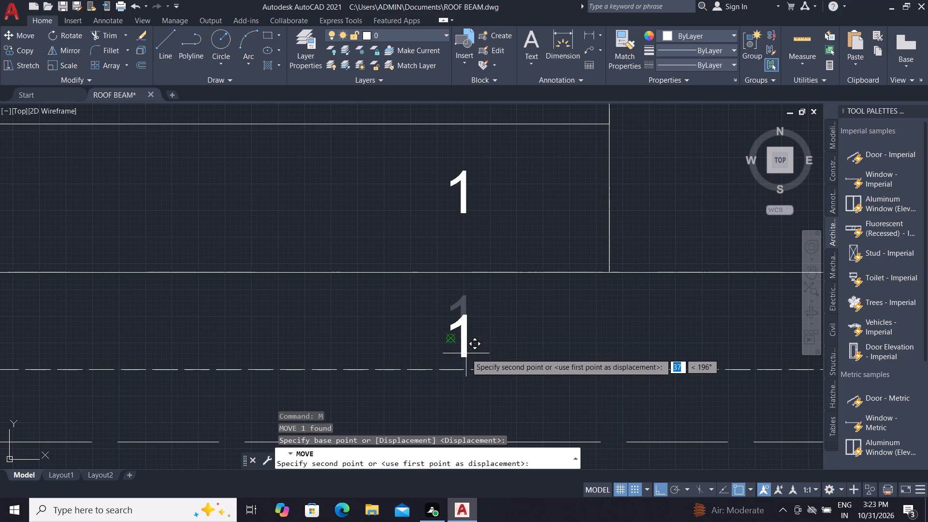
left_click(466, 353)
Erase the "1" lying just south of the rectangle.
left_click(445, 321)
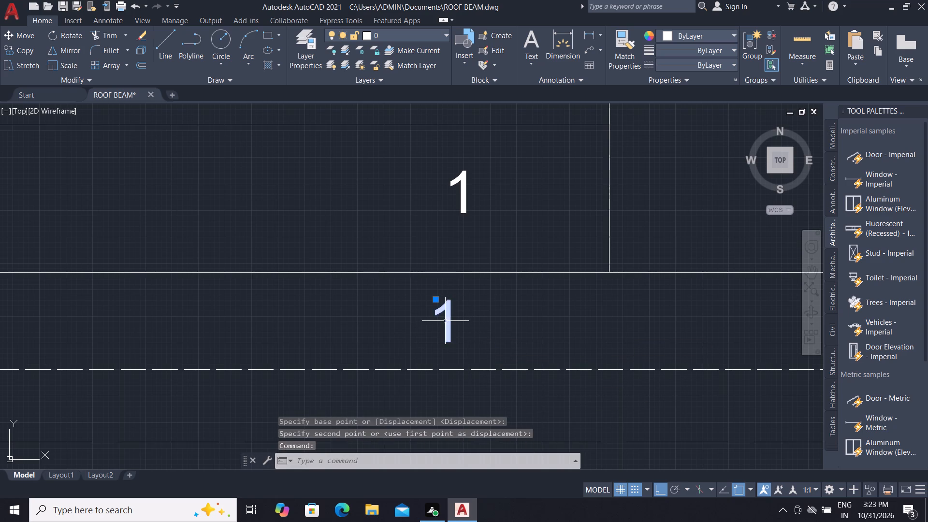
key("Delete")
Copy the southernmost compartment's "1" about 375 straight south onto the dashed line, and erase the stray copy just east of it.
key("c")
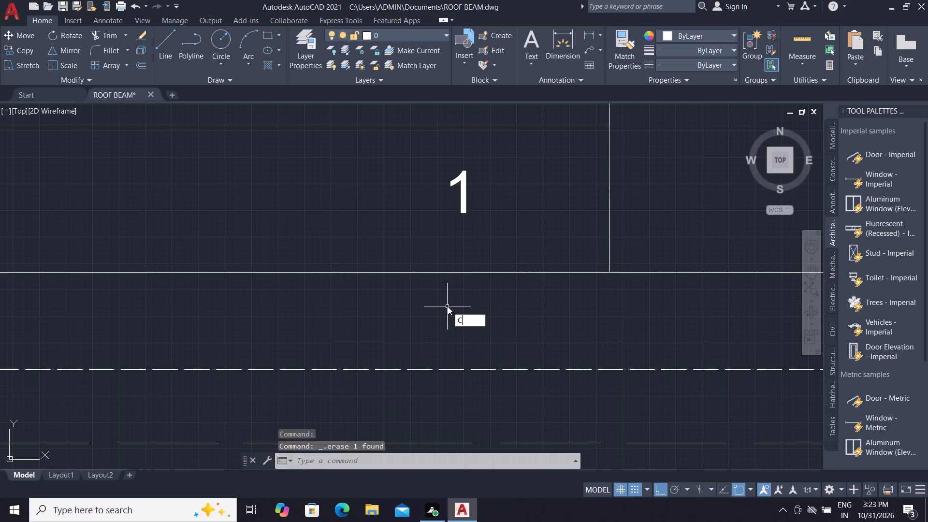
key("o")
key("space")
left_click(462, 209)
right_click(460, 209)
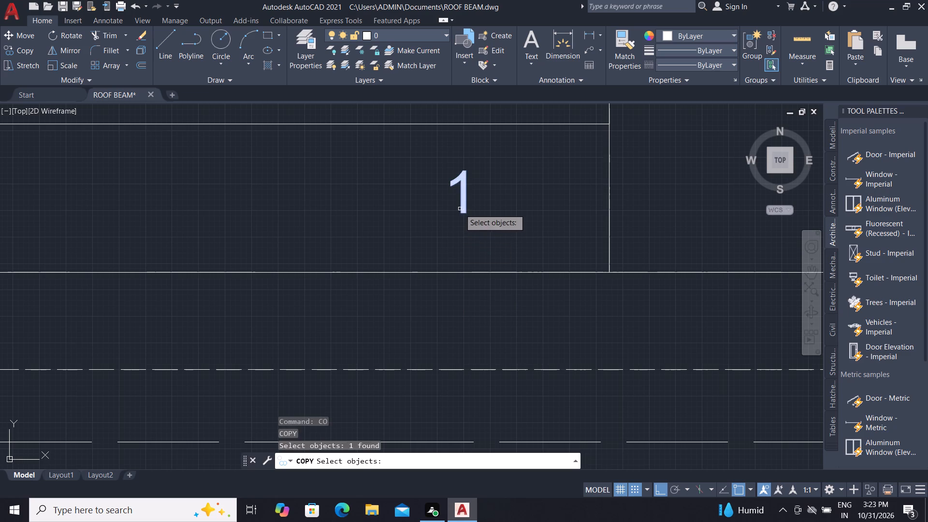
left_click(458, 211)
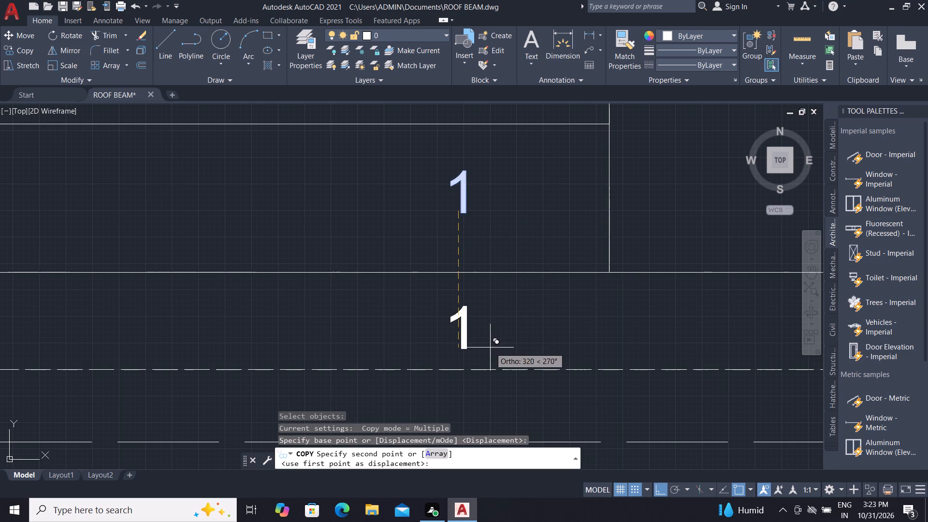
left_click(511, 367)
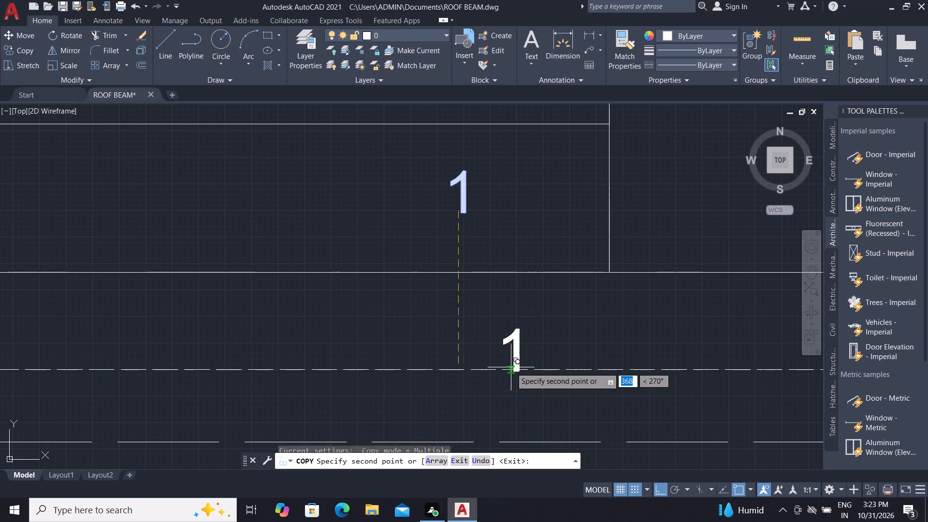
left_click(456, 370)
key("grave")
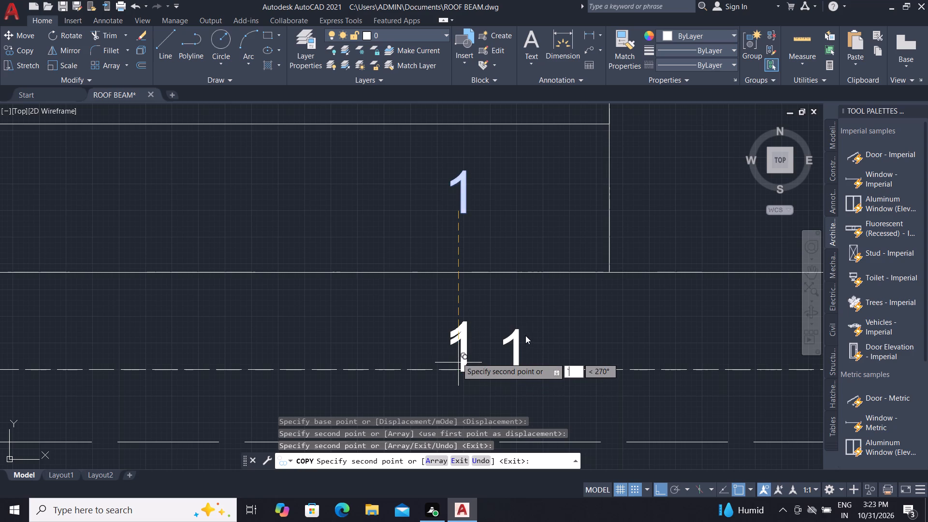
key("Escape")
left_click(520, 334)
key("Delete")
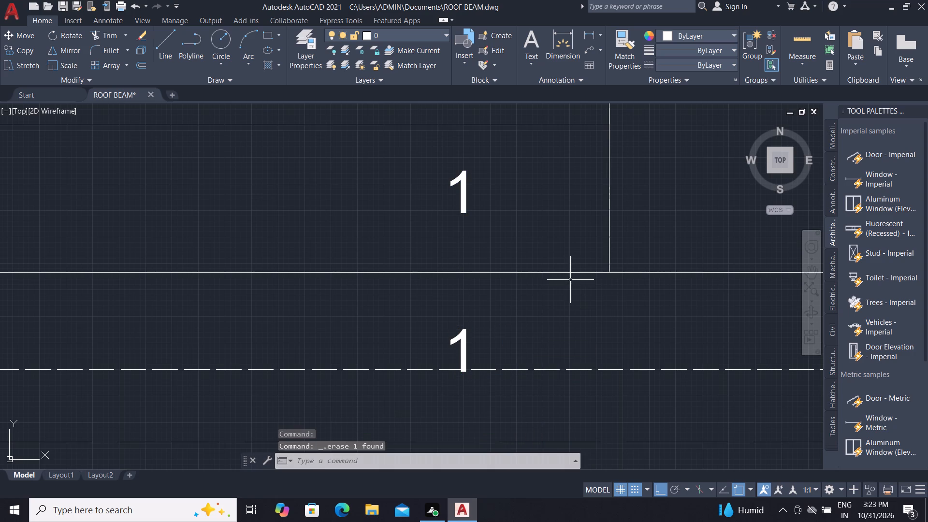
Draw a circle centred on the "1" south of the rectangle, enclosing the number with a small margin.
key("c")
key("space")
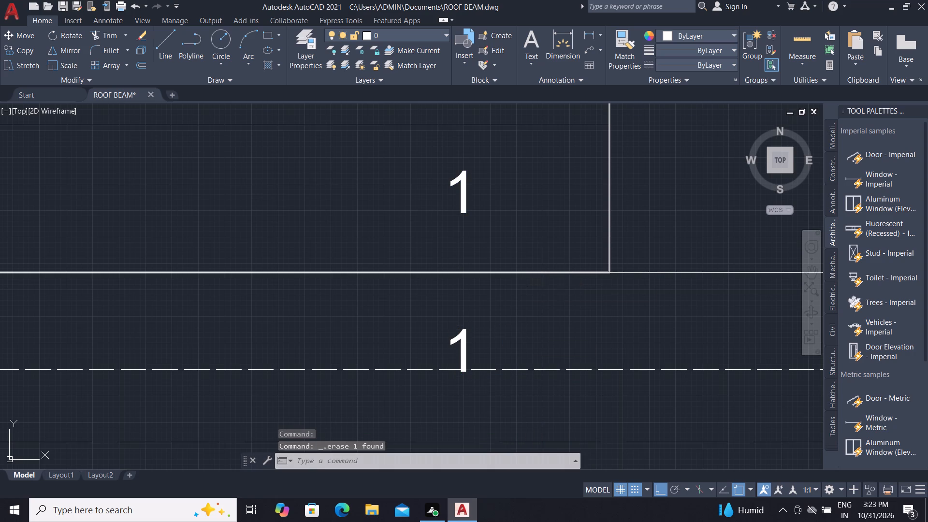
left_click(461, 355)
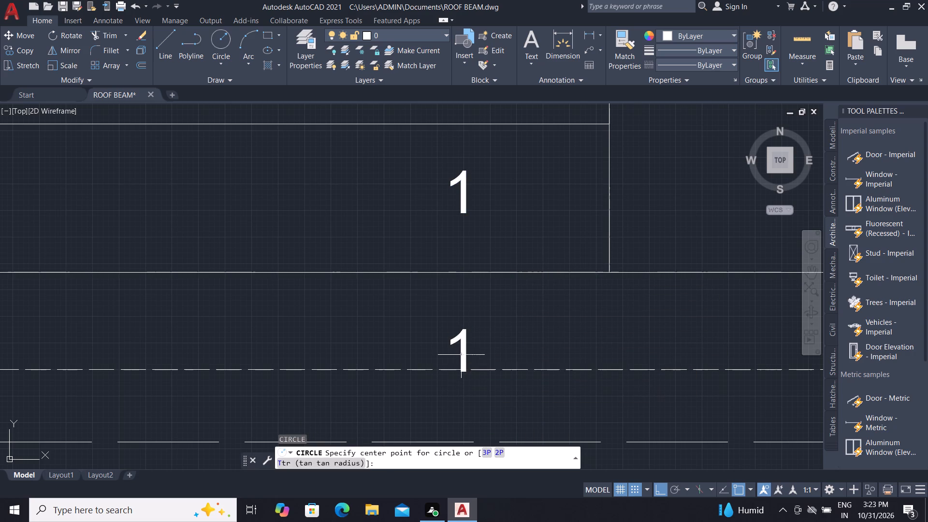
left_click(501, 378)
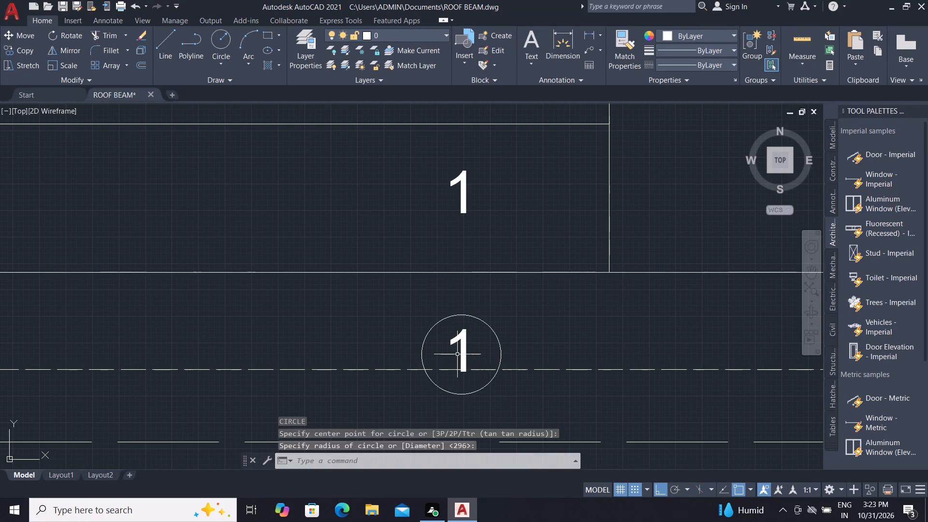
Copy the circle straight north around each "1" in the rectangle's four compartments.
left_click(10, 47)
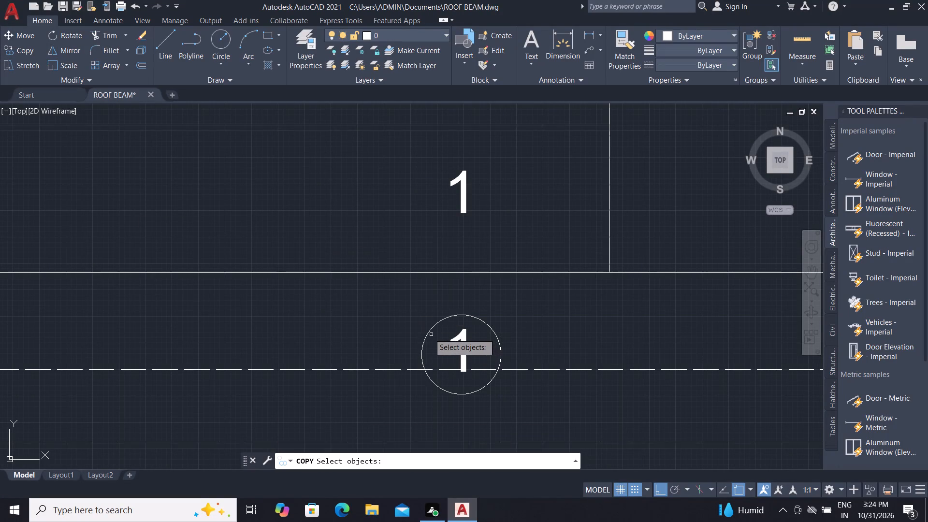
left_click(428, 333)
right_click(428, 333)
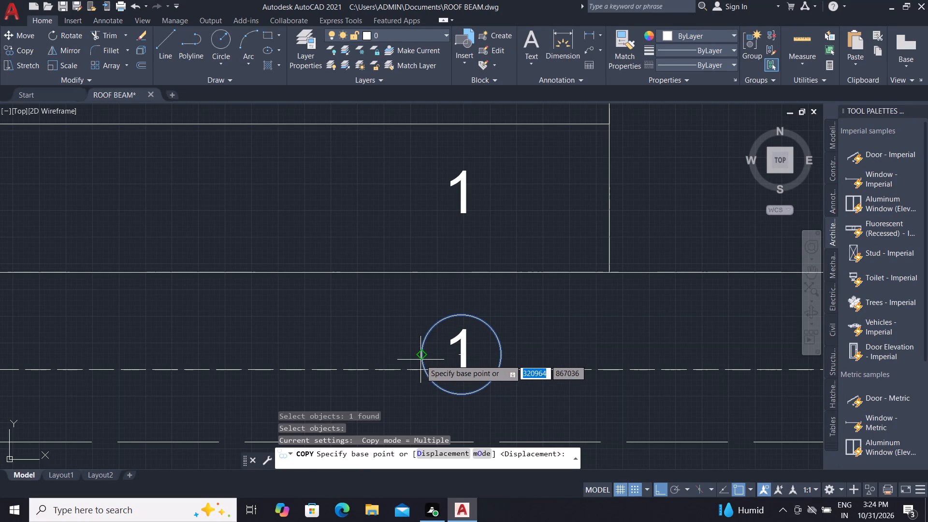
left_click(420, 360)
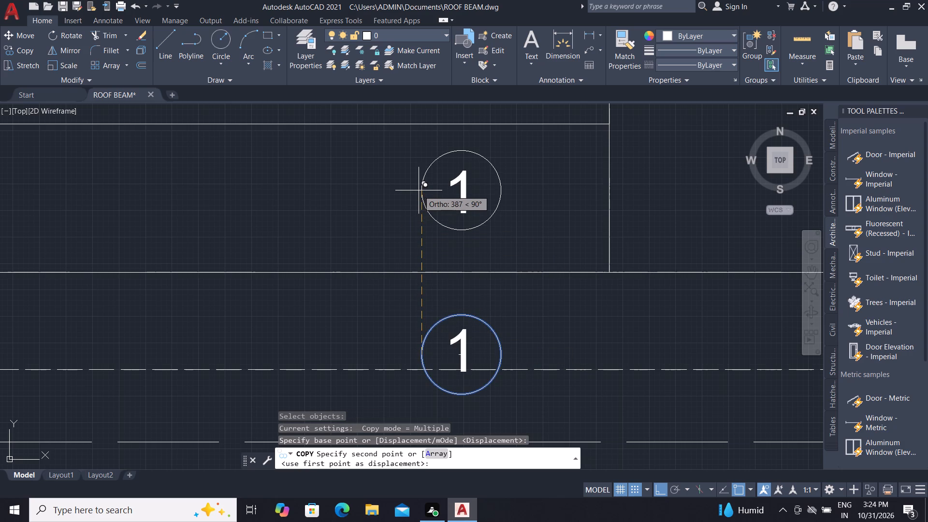
left_click(421, 192)
scroll(421, 193, "down", 2)
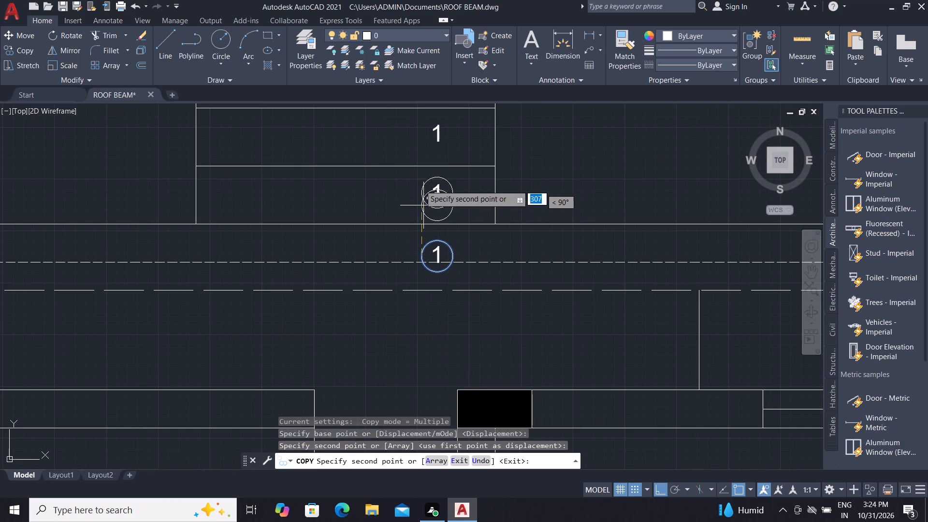
scroll(421, 130, "up", 2)
left_click(421, 141)
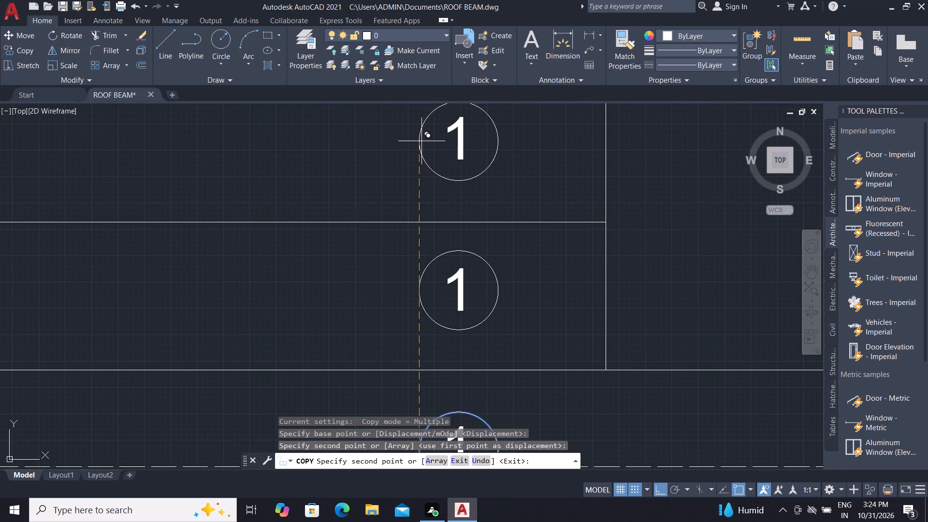
scroll(485, 265, "down", 2)
scroll(472, 154, "up", 2)
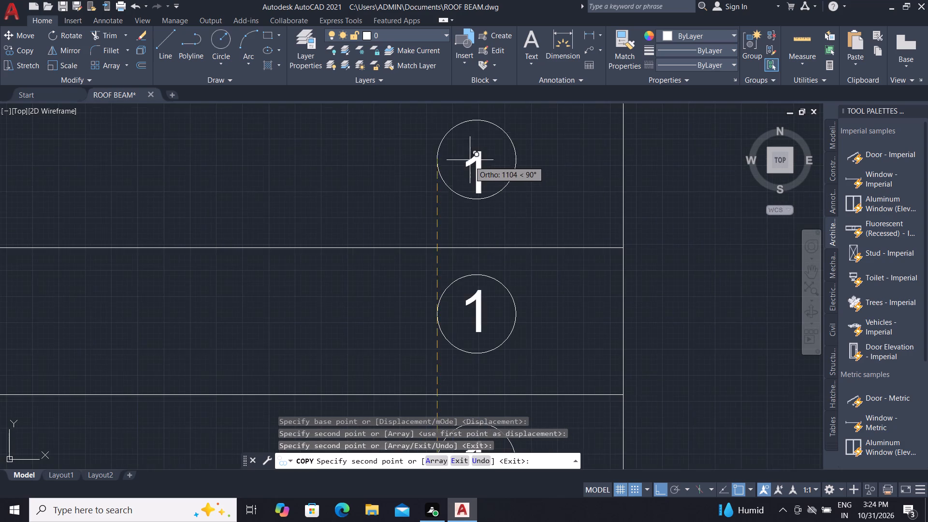
scroll(467, 167, "up", 1)
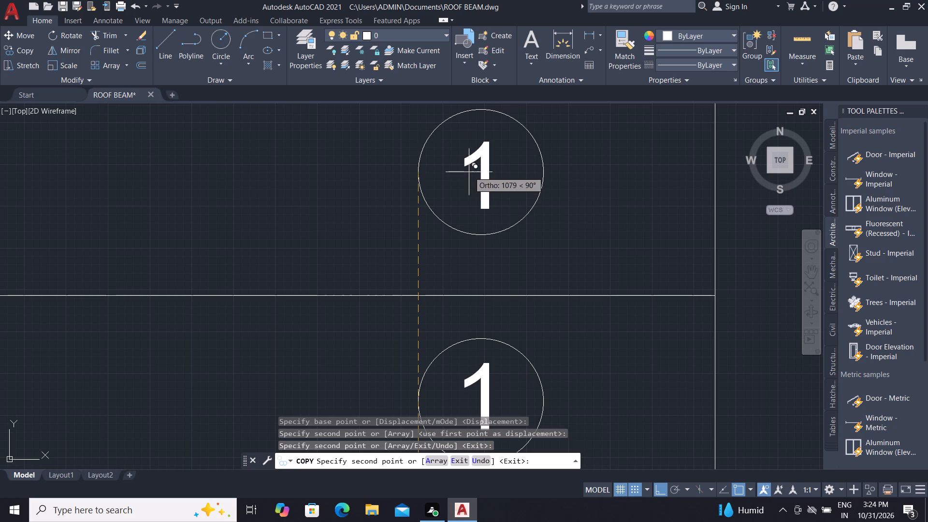
left_click(469, 175)
scroll(473, 199, "down", 2)
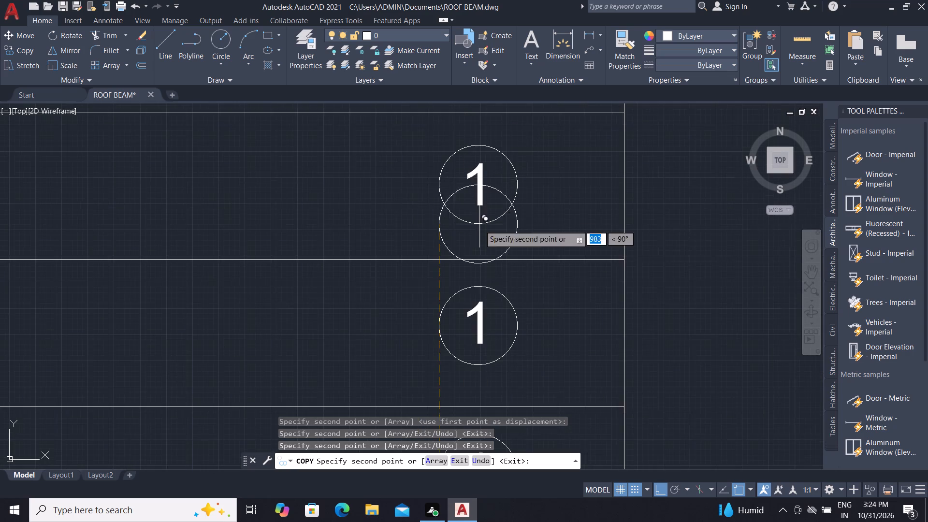
scroll(480, 226, "down", 2)
scroll(483, 184, "up", 3)
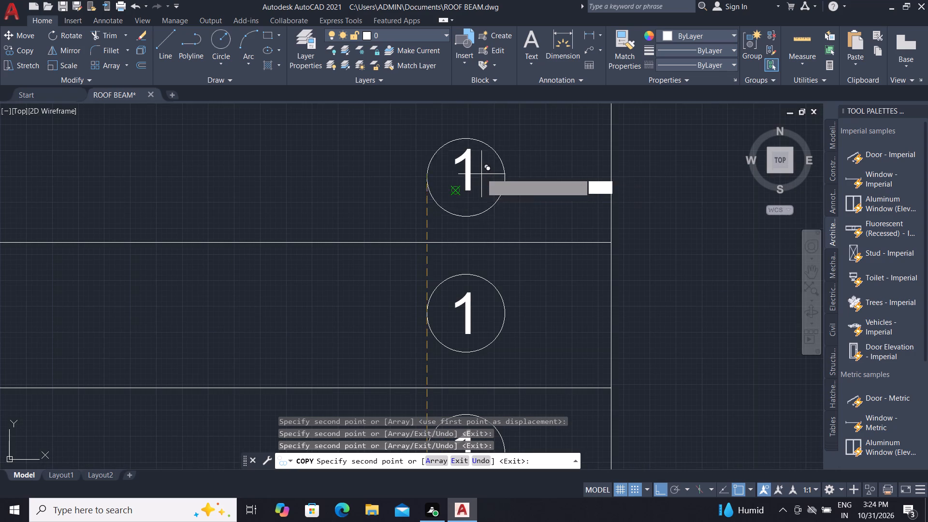
left_click(472, 165)
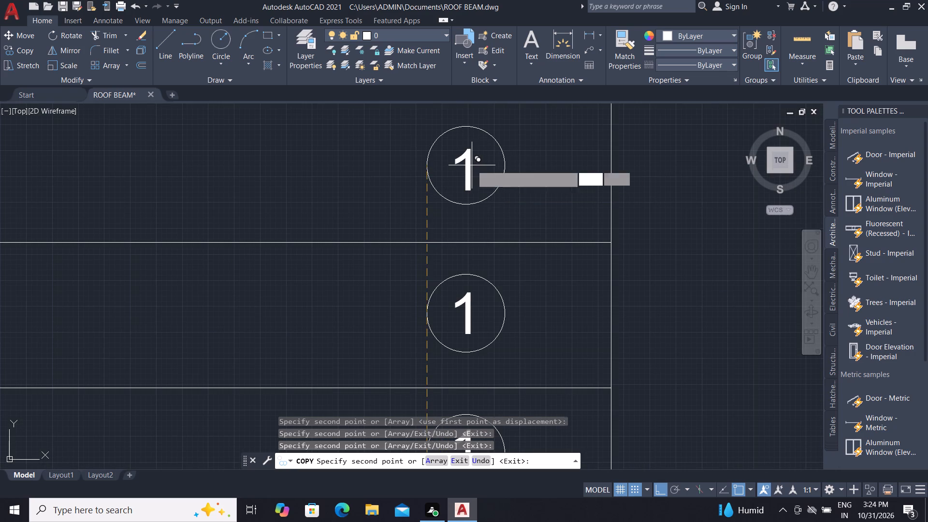
key("Escape")
key("Escape")
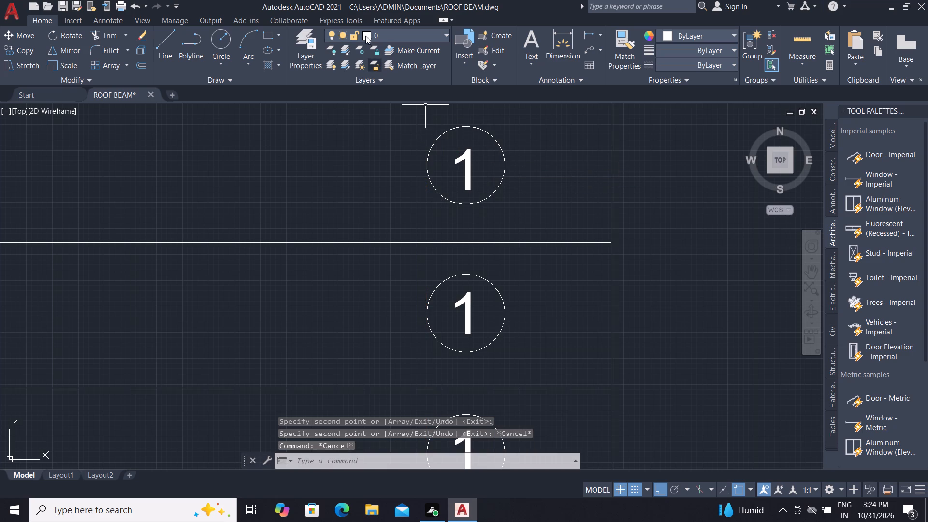
Auto-number the five circled texts from north to south in selection order, starting at 1 with increment 1, overwriting the existing text.
left_click(354, 22)
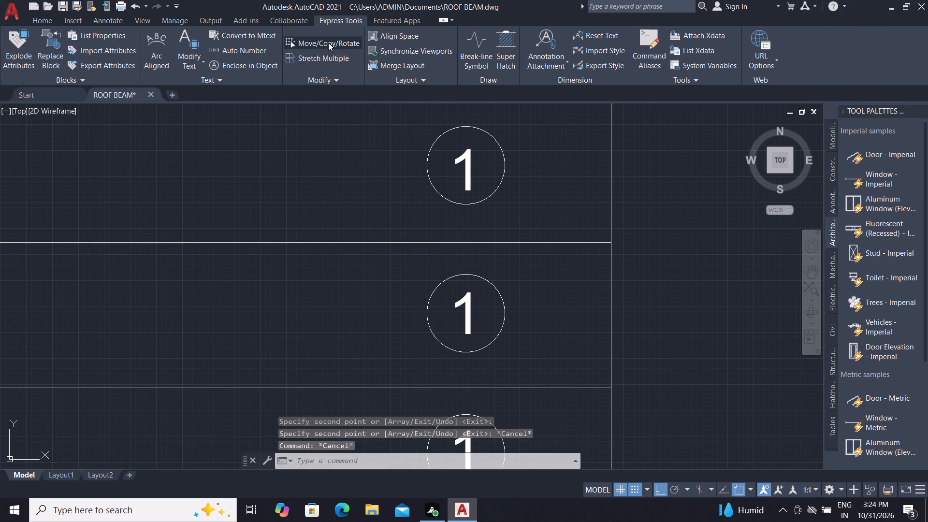
left_click(220, 48)
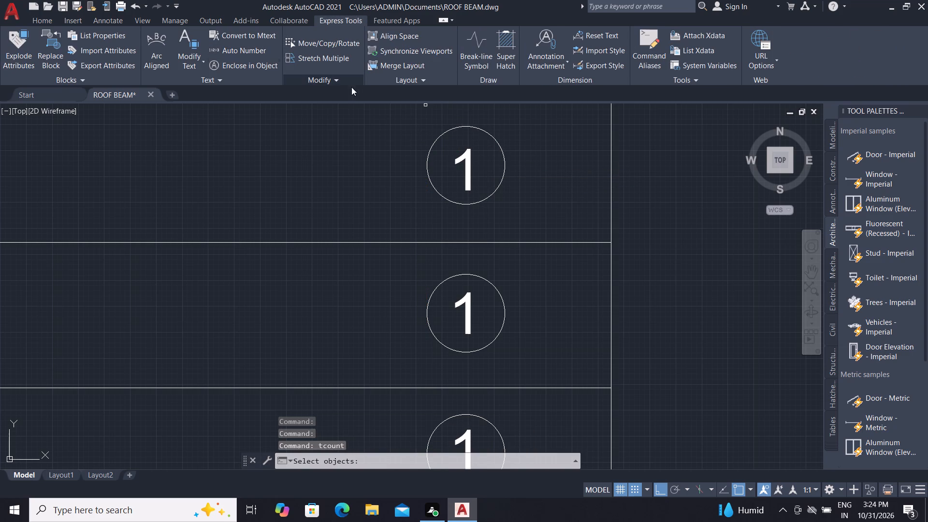
left_click(464, 160)
scroll(464, 161, "down", 1)
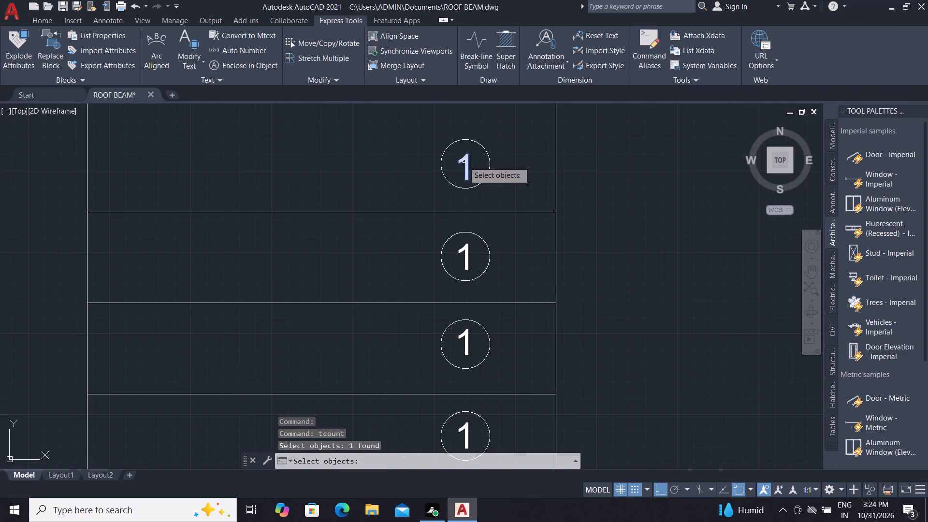
left_click(466, 245)
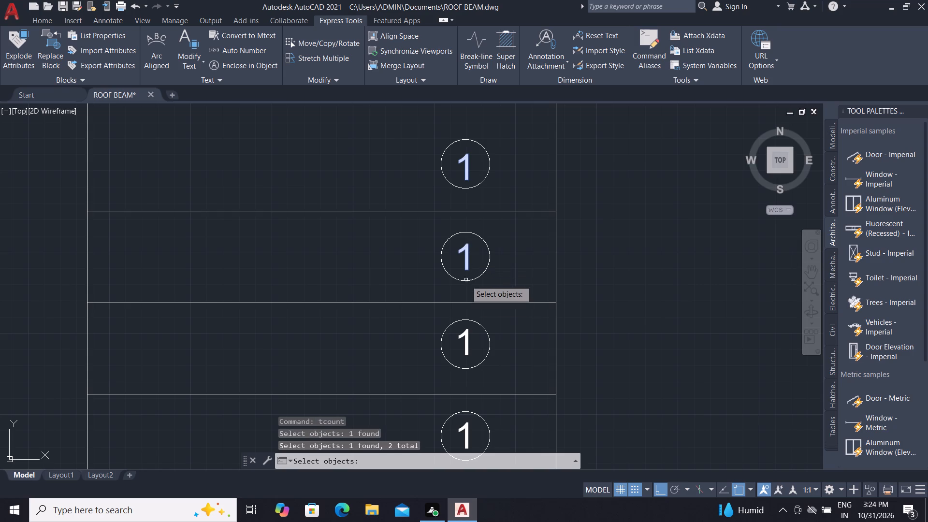
left_click(466, 334)
scroll(474, 341, "down", 2)
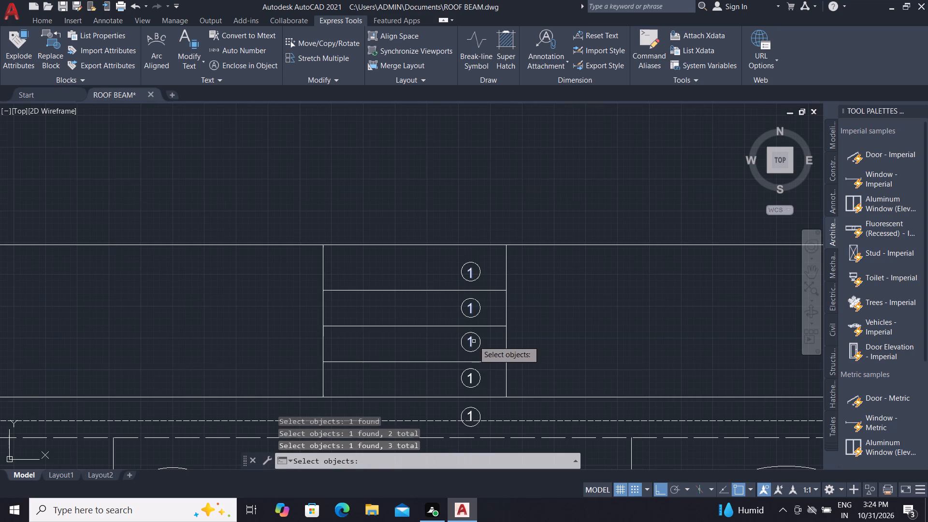
left_click(470, 377)
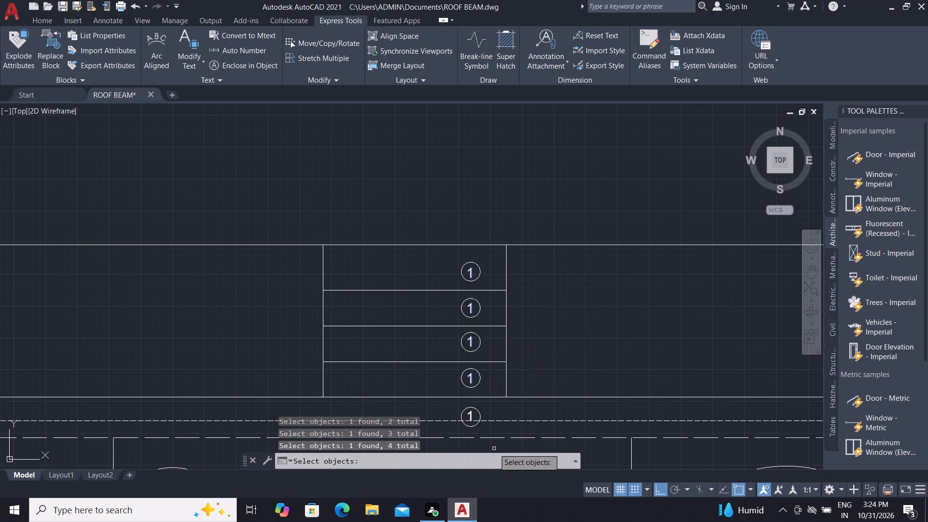
scroll(466, 419, "up", 4)
left_click(486, 411)
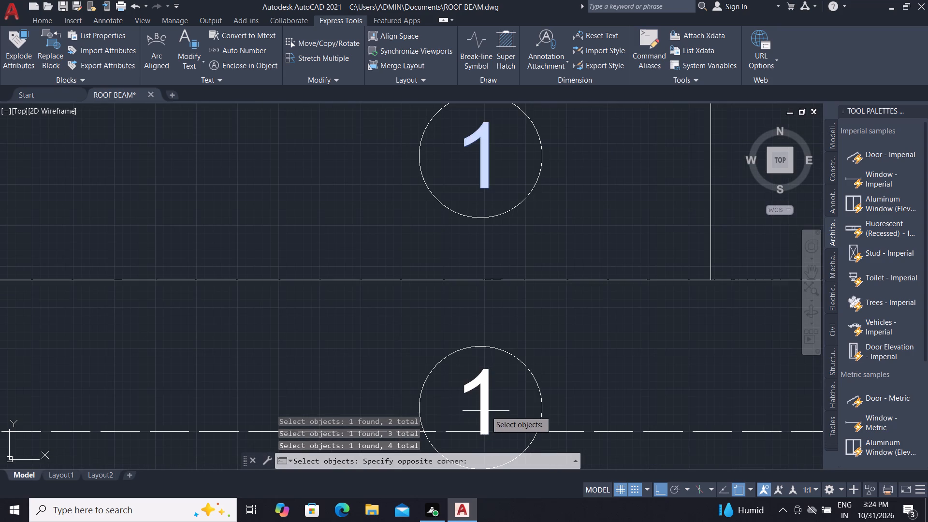
left_click(483, 400)
left_click(482, 393)
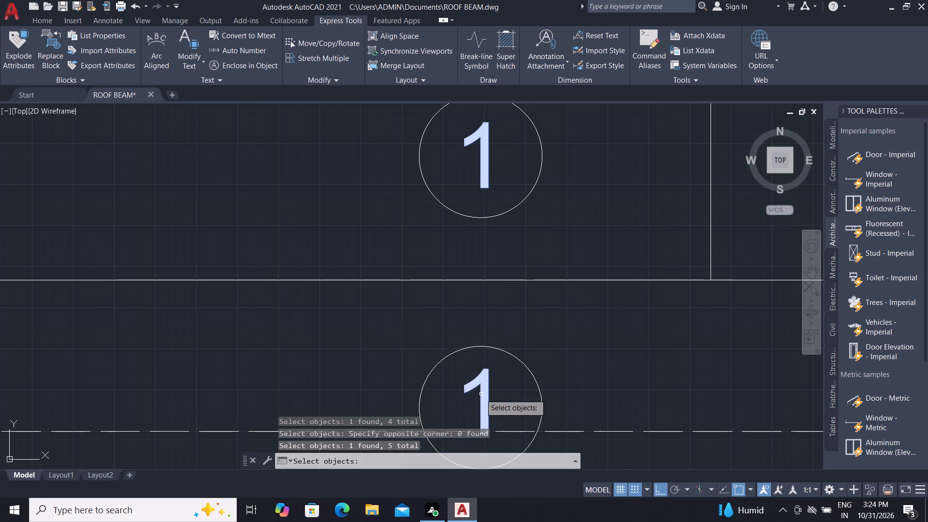
right_click_drag(473, 404, 467, 411)
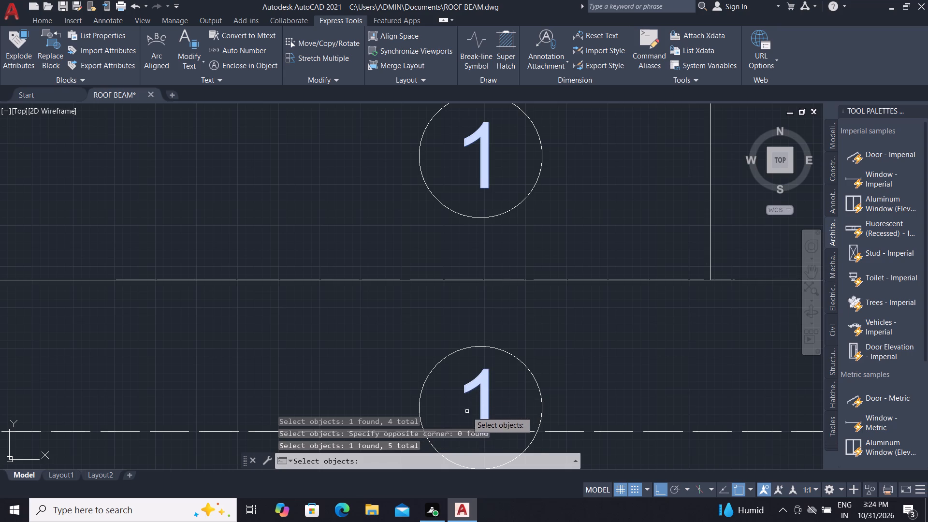
right_click_drag(467, 411, 467, 412)
left_click_drag(495, 457, 472, 408)
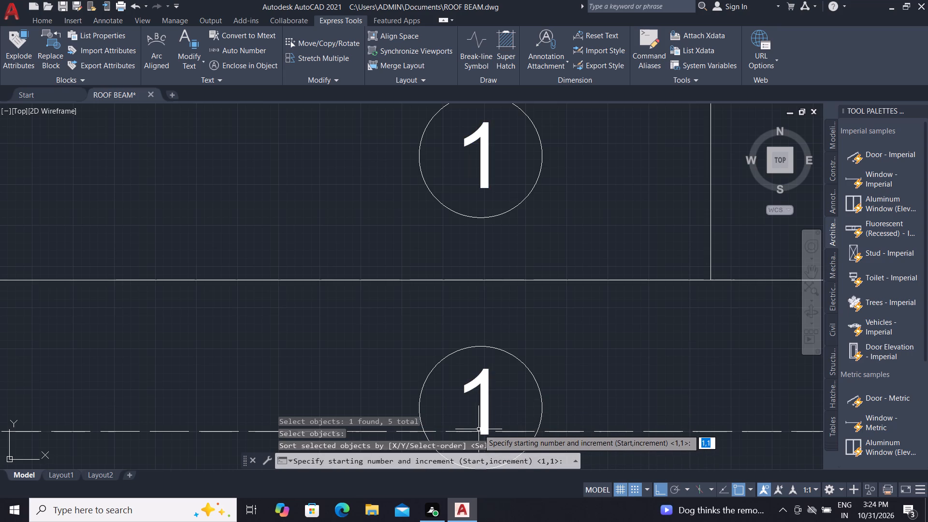
key("space")
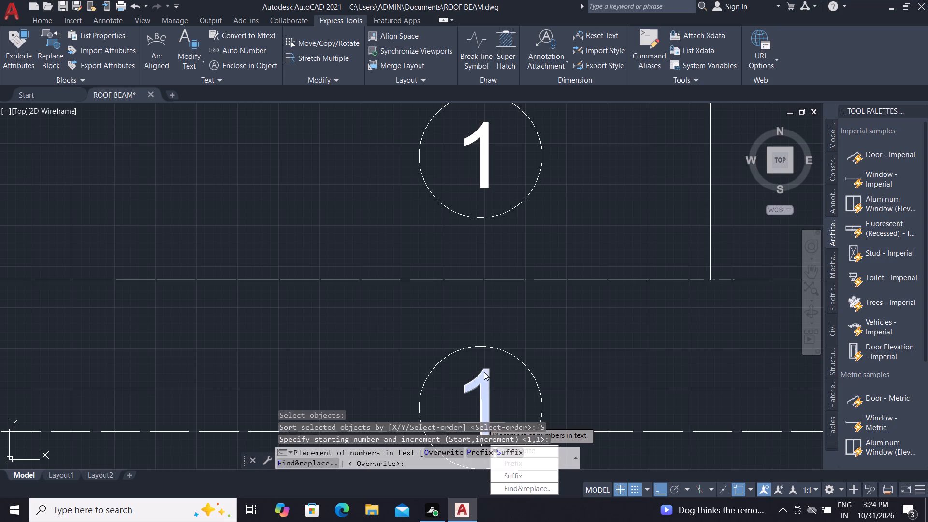
left_click(424, 451)
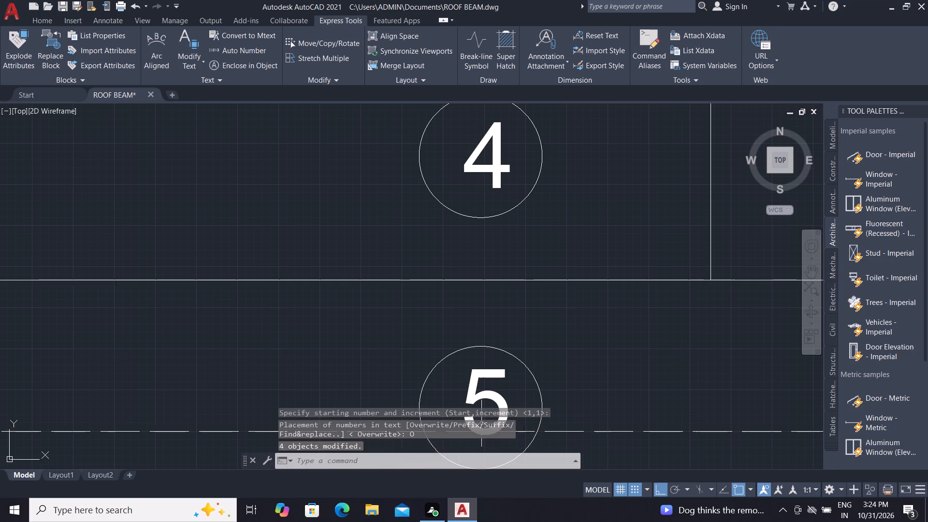
key("Escape")
Erase the two divider lines between numbers 1 and 2 and between numbers 2 and 3 in the rectangle.
scroll(423, 346, "down", 4)
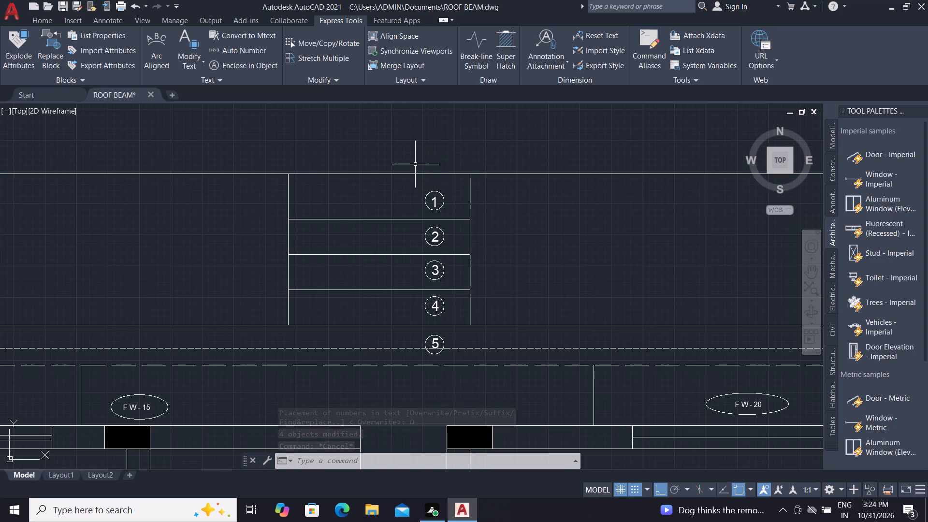
left_click(431, 219)
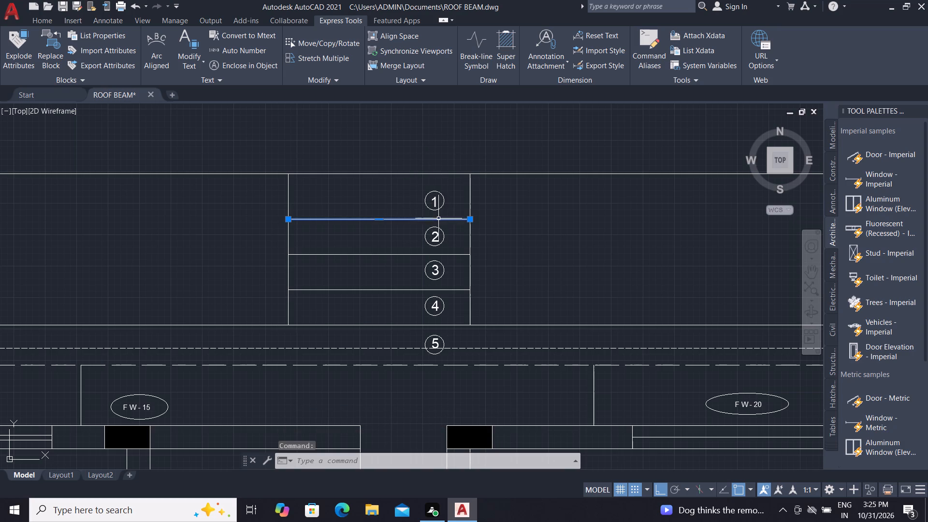
key("Delete")
left_click(423, 254)
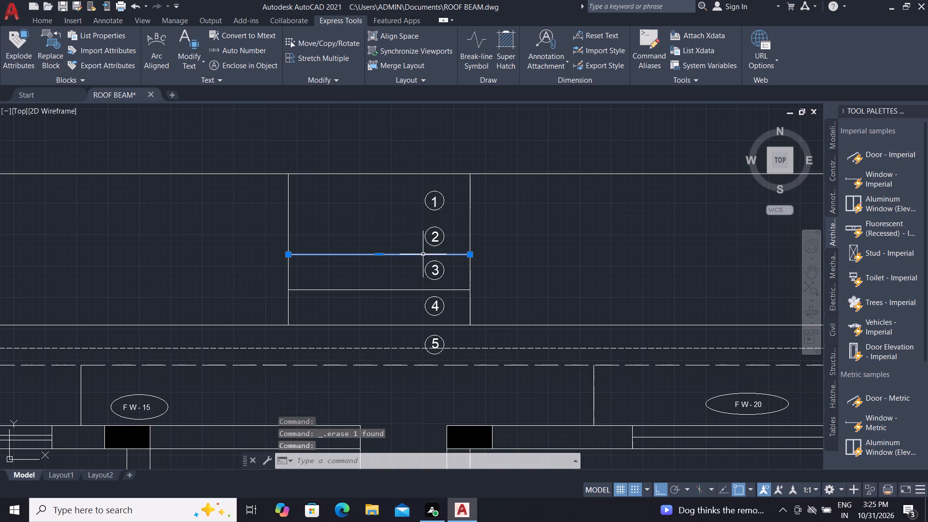
key("Delete")
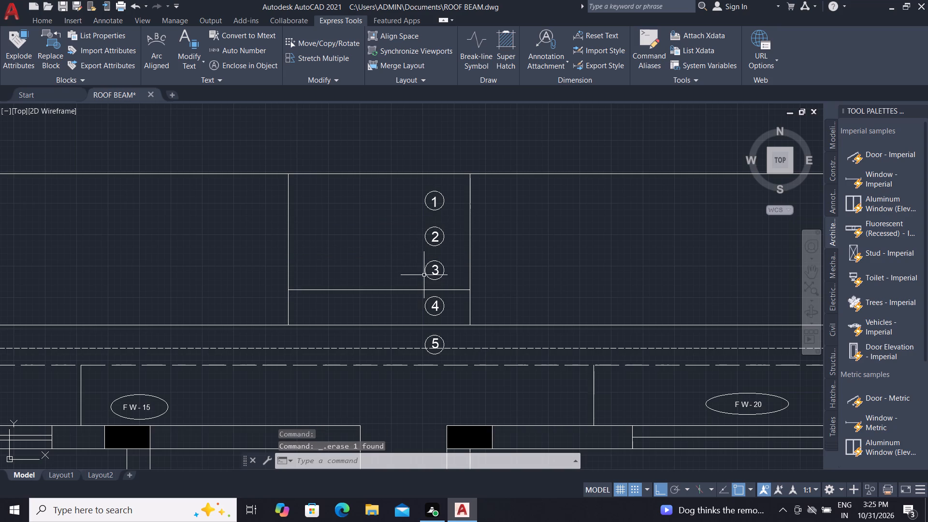
Offset the remaining divider line between numbers 3 and 4 by 50 to the north and erase the original line.
type("O")
key("space")
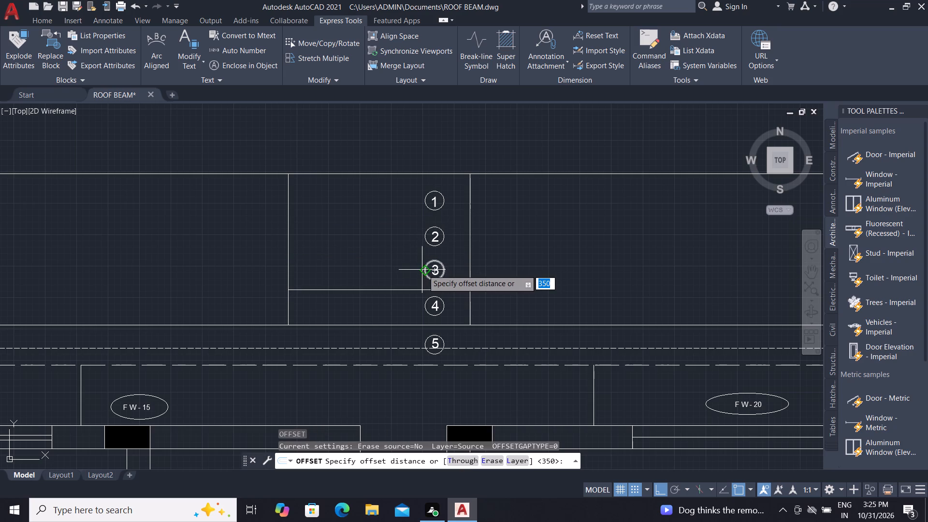
key("5")
key("0")
key("space")
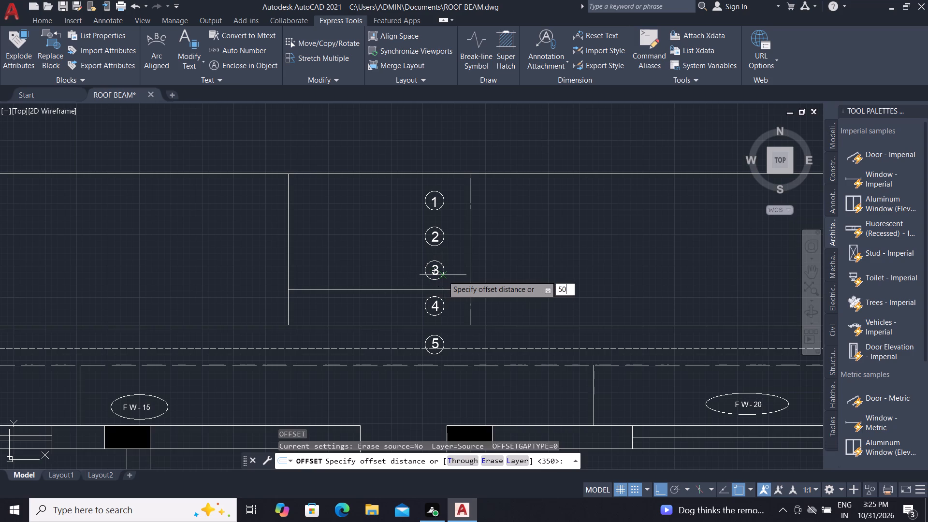
left_click(458, 290)
left_click(454, 263)
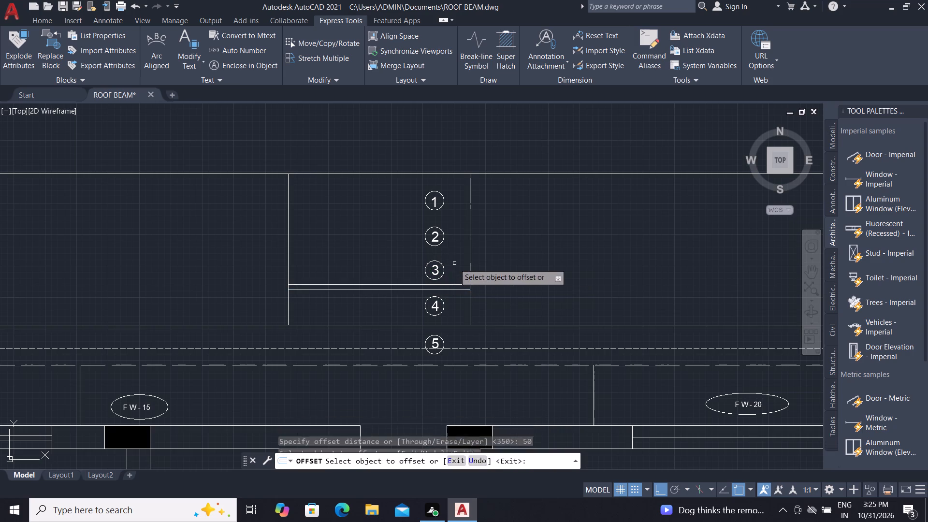
key("Escape")
left_click(455, 290)
key("Delete")
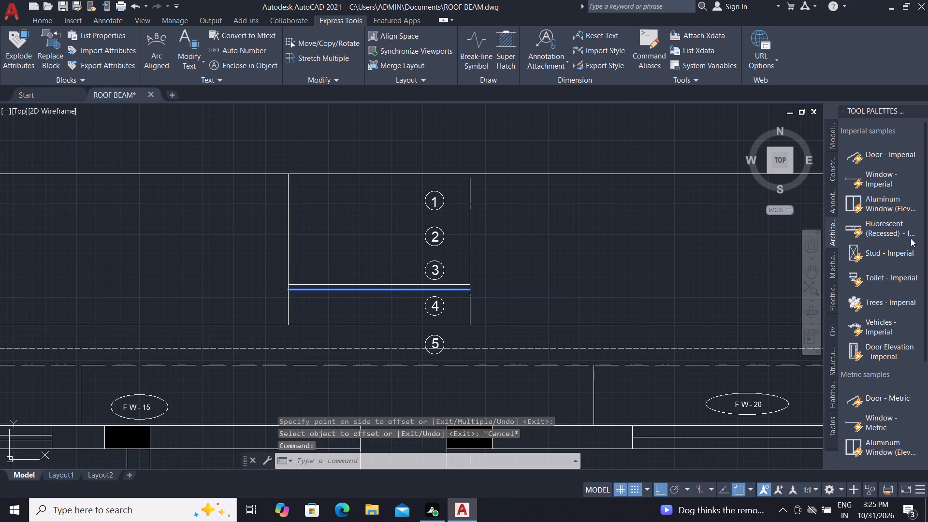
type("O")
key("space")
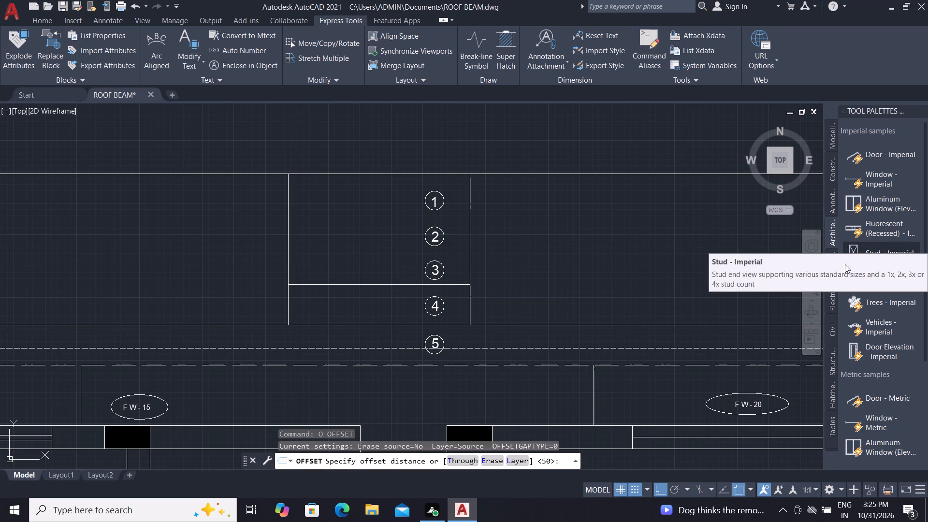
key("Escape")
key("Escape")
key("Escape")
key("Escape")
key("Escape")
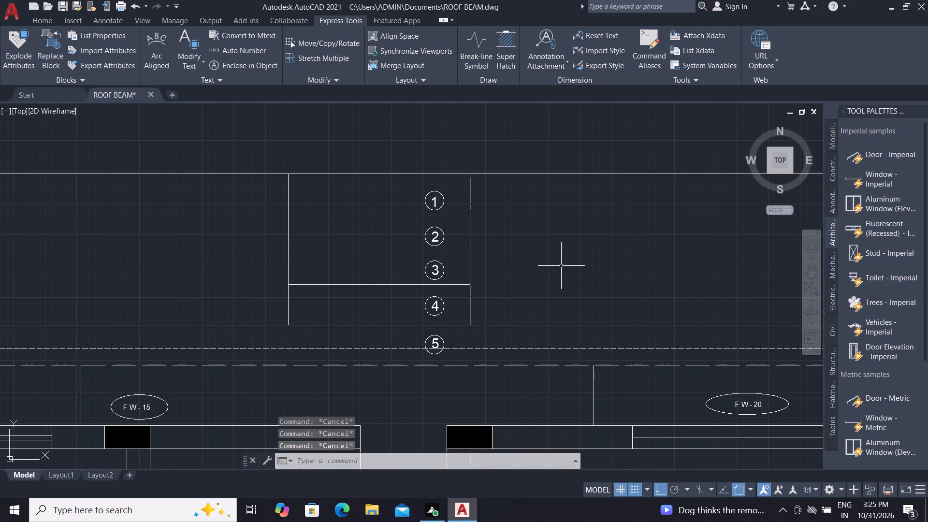
Offset the divider line north by 400 three times in succession, the last copy lying just beyond the rectangle's north edge.
key("o")
key("space")
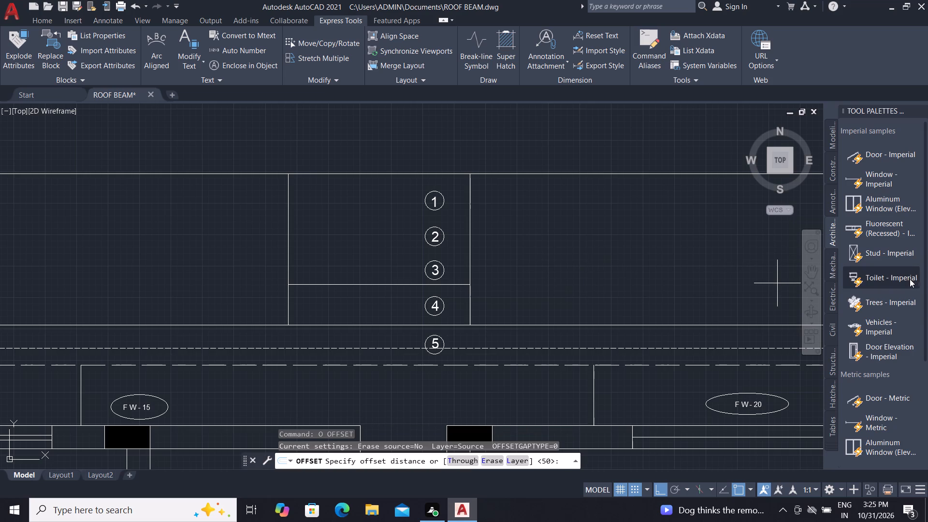
type("400")
key("space")
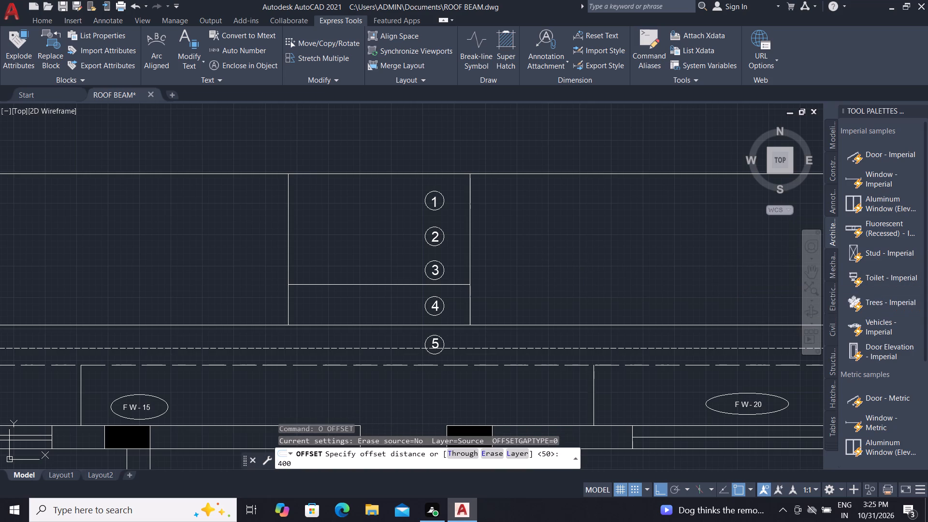
left_click(376, 288)
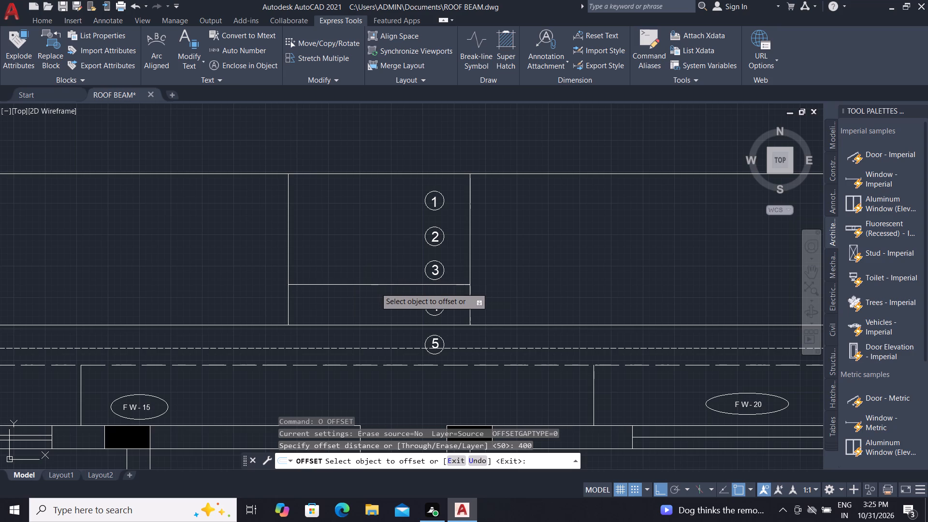
left_click(376, 285)
left_click(379, 243)
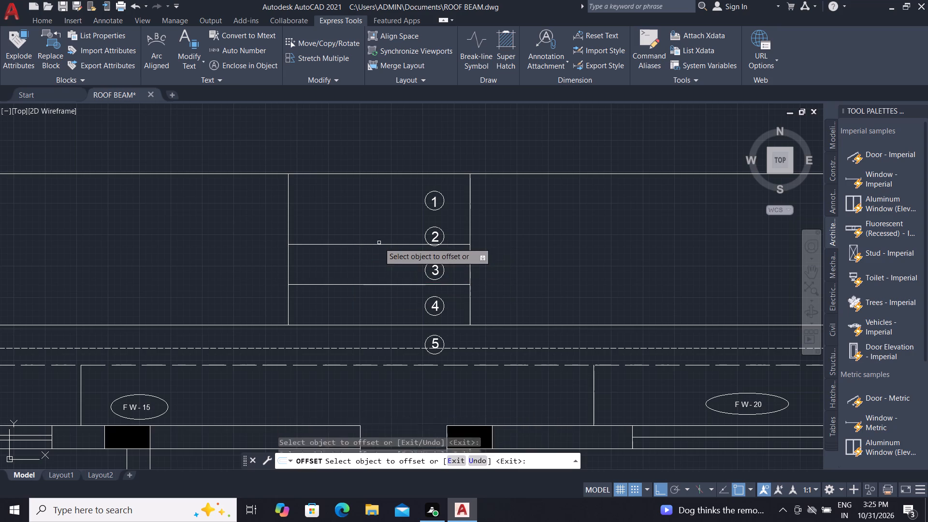
left_click(382, 243)
left_click(386, 219)
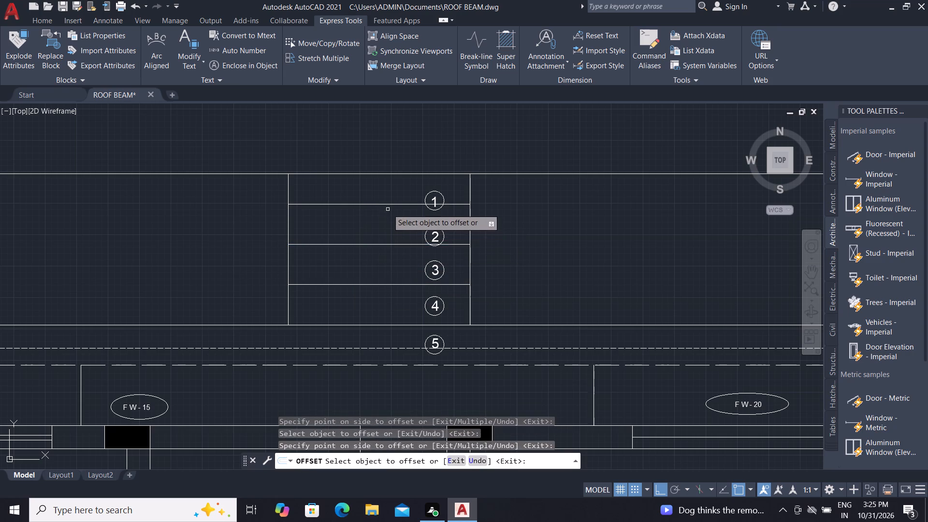
left_click(388, 206)
left_click(401, 171)
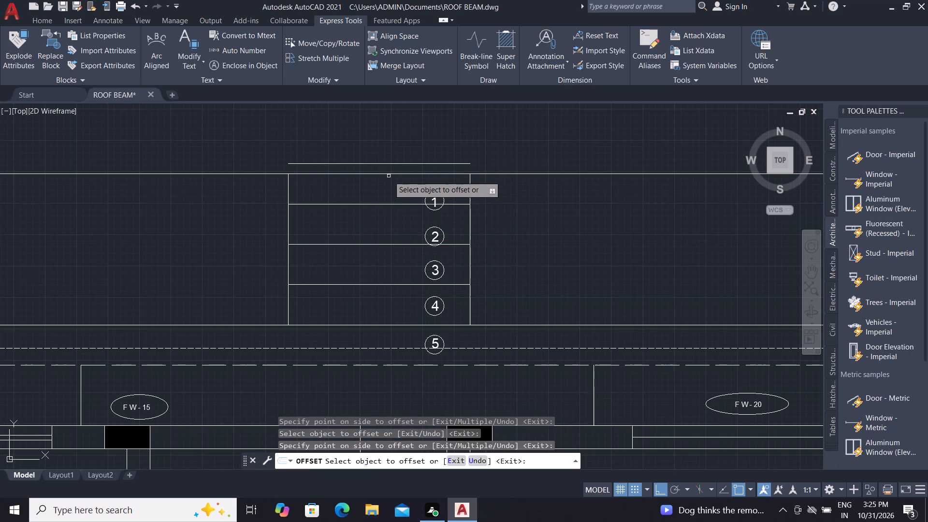
key("Escape")
key("Escape")
key("Escape")
key("Escape")
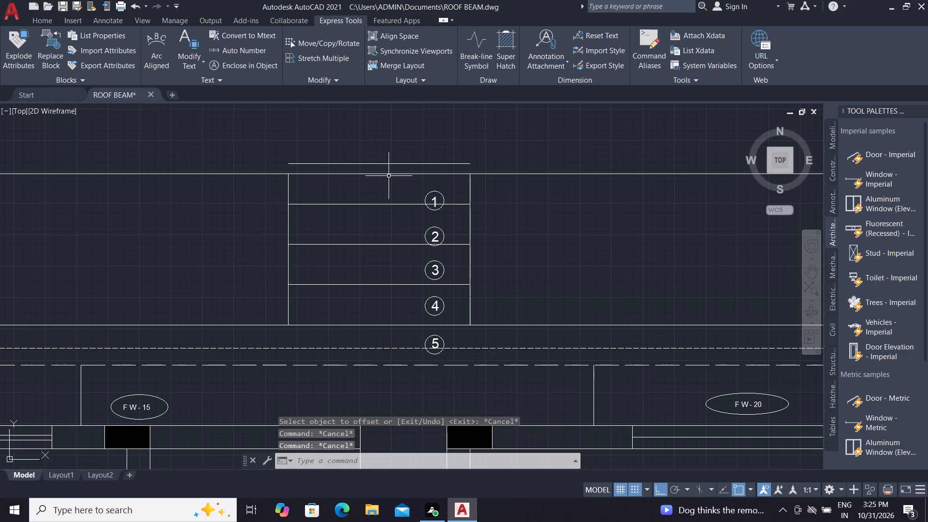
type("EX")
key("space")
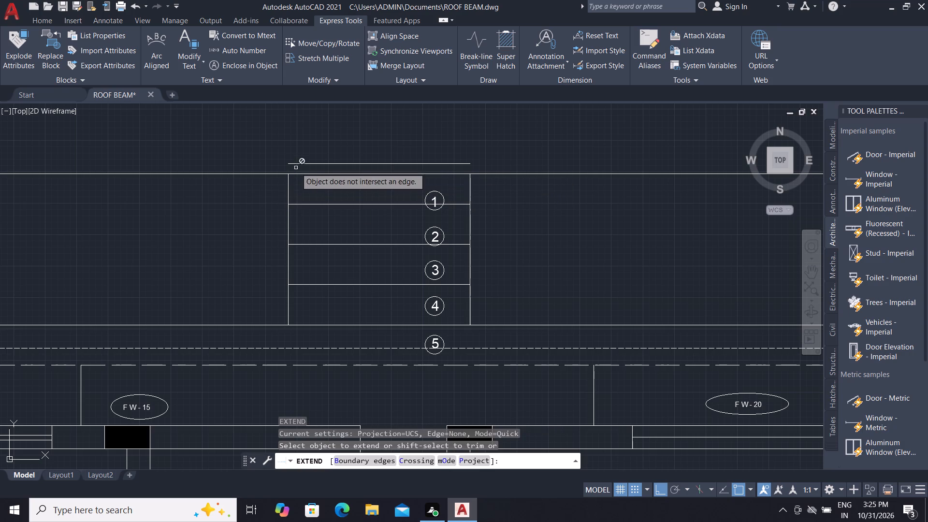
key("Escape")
Trim away the rectangle's old north edge between its west and east sides.
type("TR")
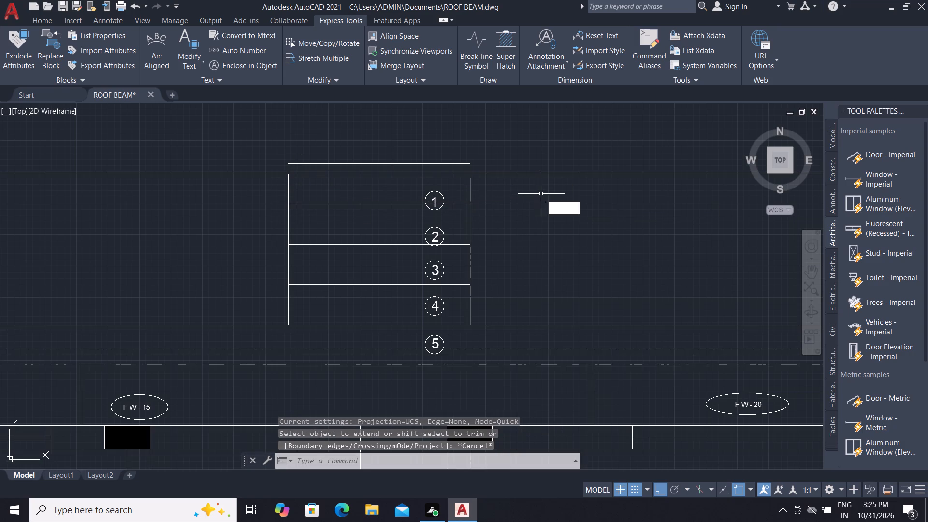
key("space")
left_click(419, 174)
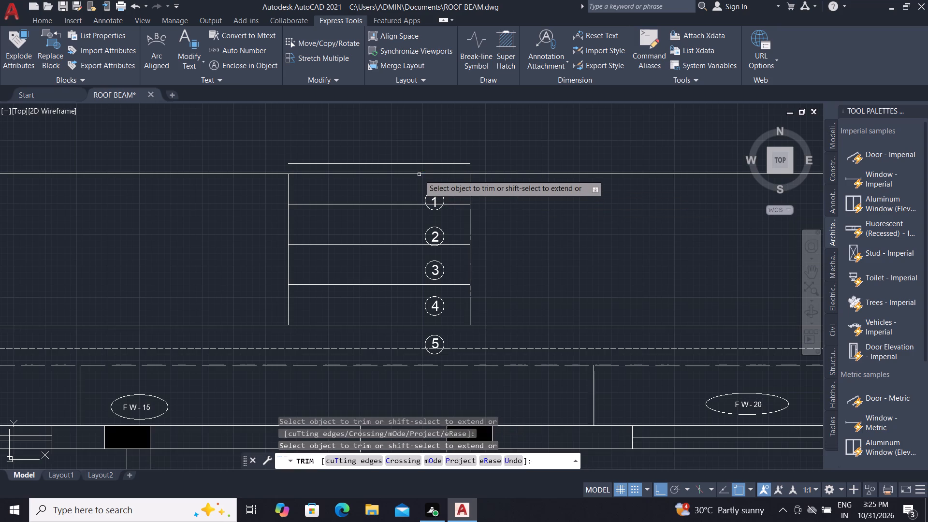
key("Escape")
type("TR")
key("space")
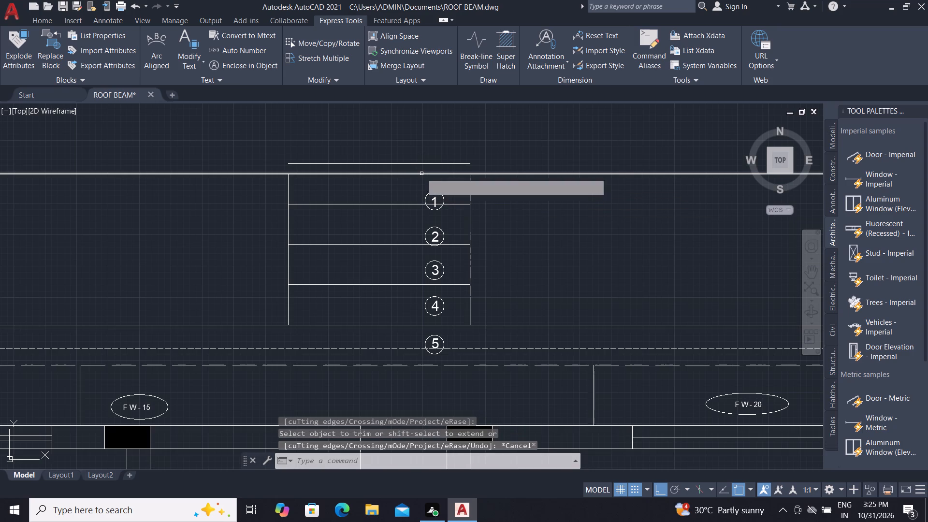
left_click(422, 174)
key("Escape")
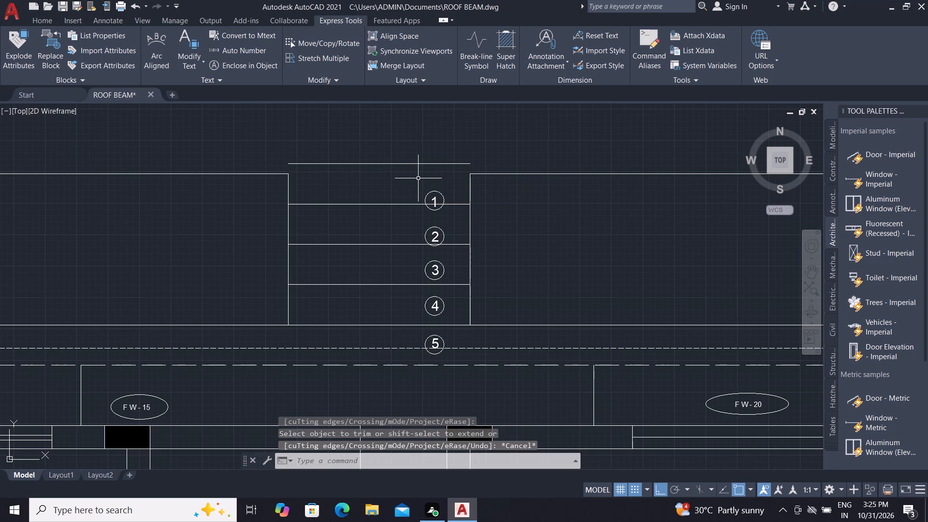
Extend the rectangle's east and west sides north to meet the new top line.
type("EX")
key("space")
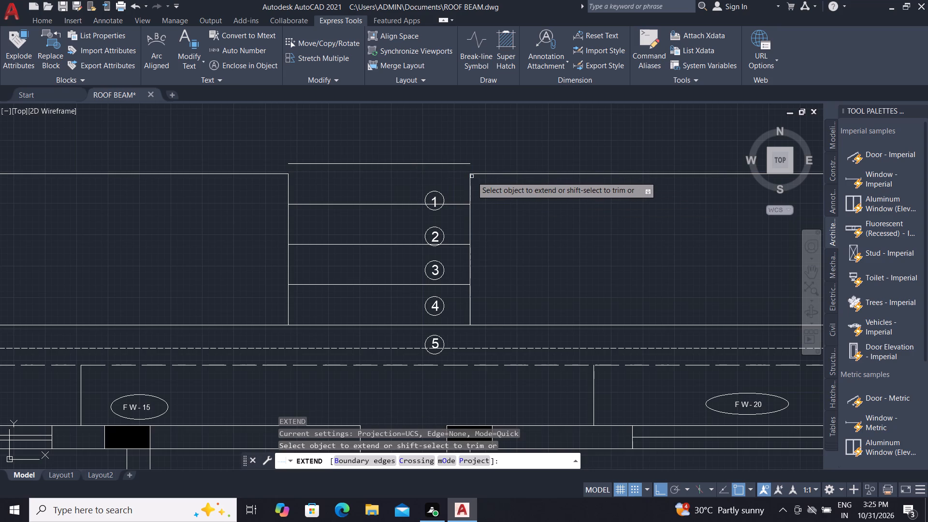
left_click(470, 176)
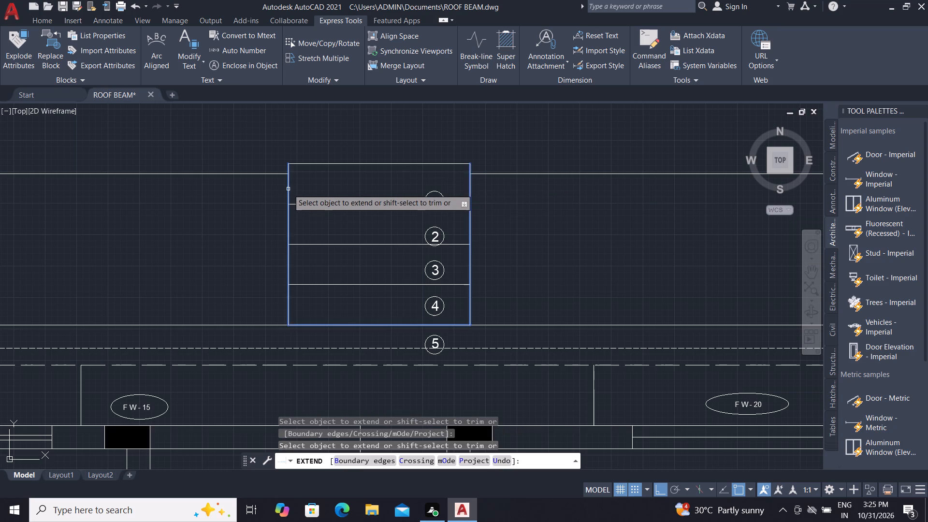
left_click(289, 187)
key("Escape")
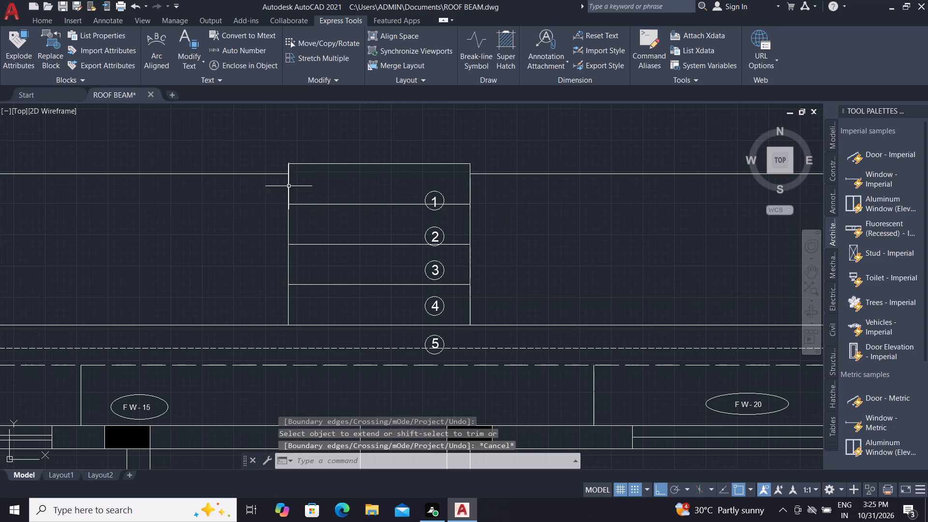
Move all five circled numbers together straight north so number 1 sits inside the rectangle's northernmost strip.
left_click(422, 182)
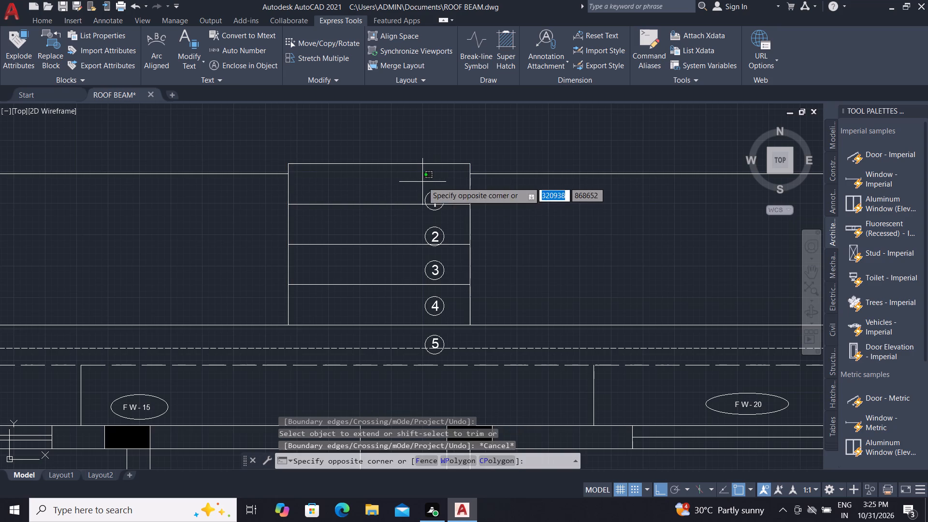
left_click(450, 359)
key("m")
key("space")
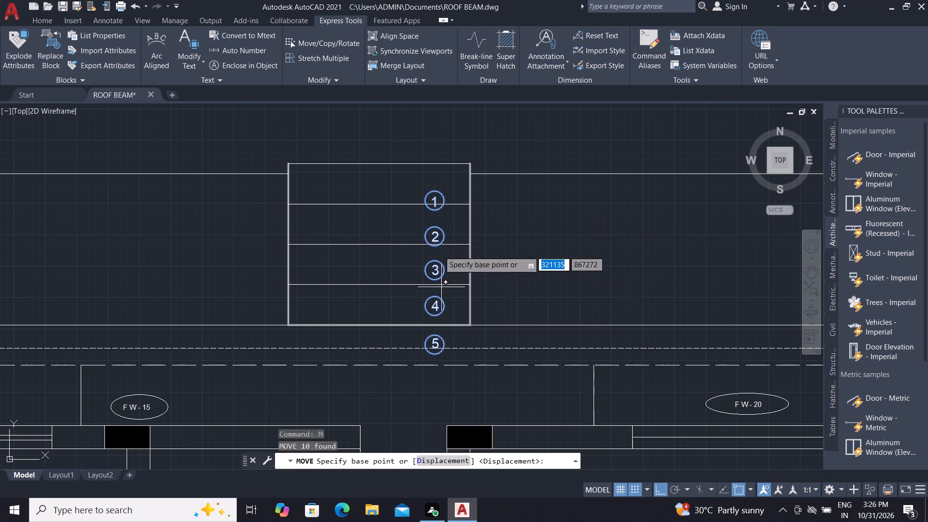
left_click(435, 189)
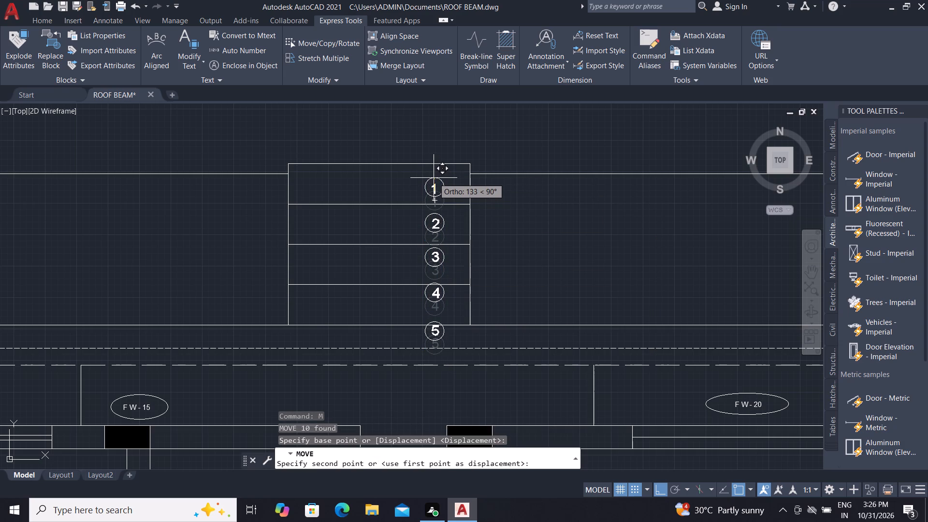
left_click(434, 175)
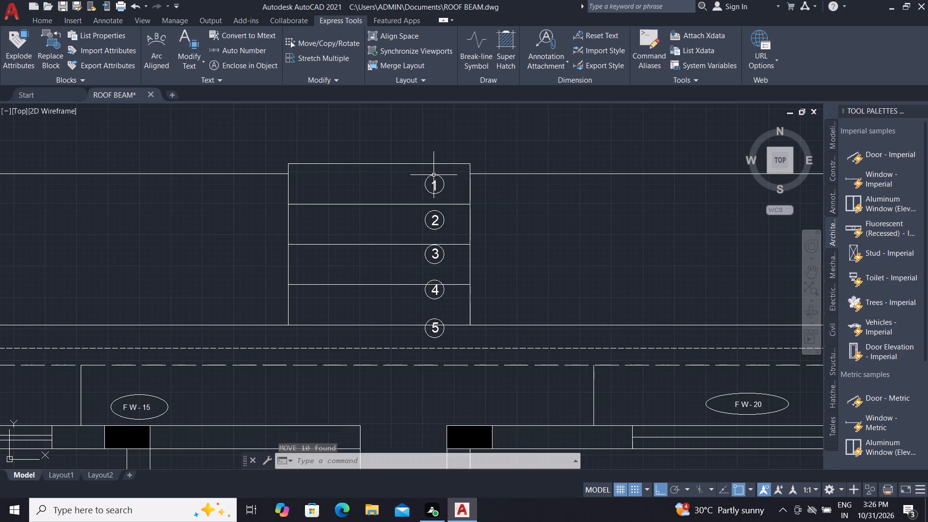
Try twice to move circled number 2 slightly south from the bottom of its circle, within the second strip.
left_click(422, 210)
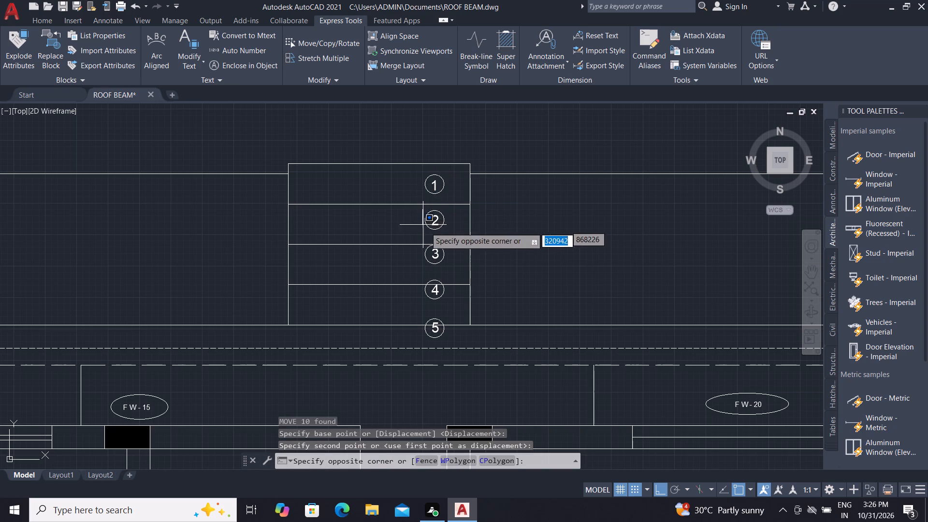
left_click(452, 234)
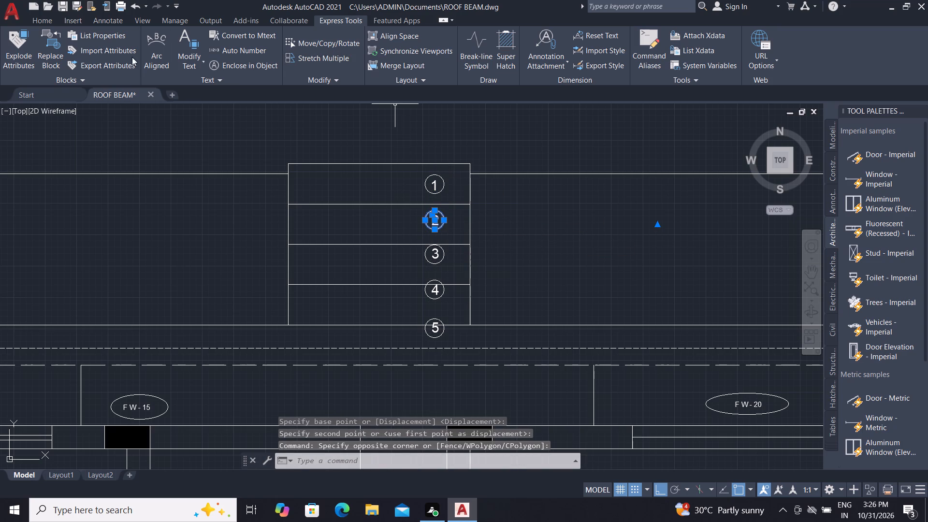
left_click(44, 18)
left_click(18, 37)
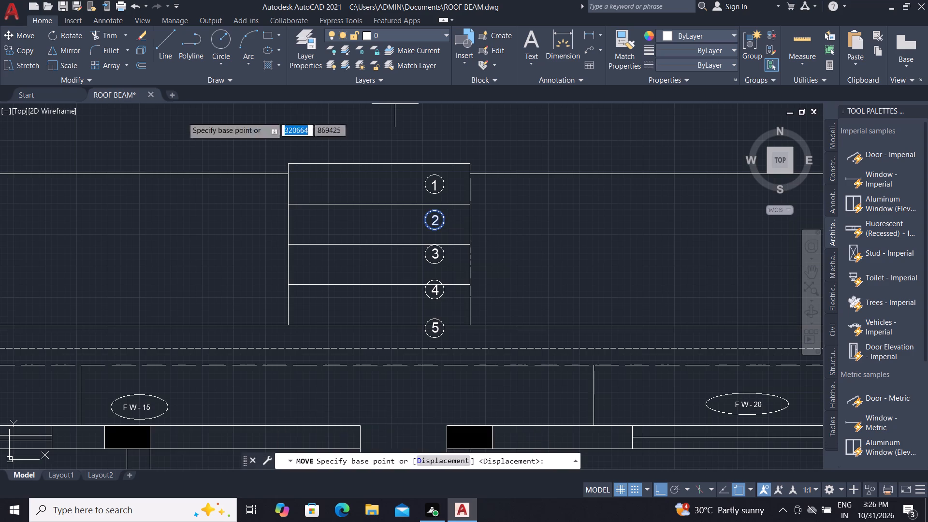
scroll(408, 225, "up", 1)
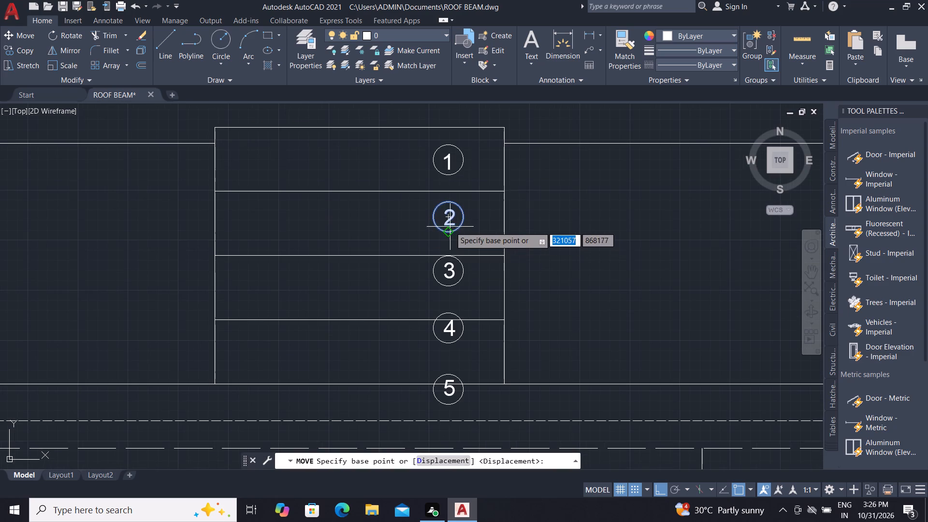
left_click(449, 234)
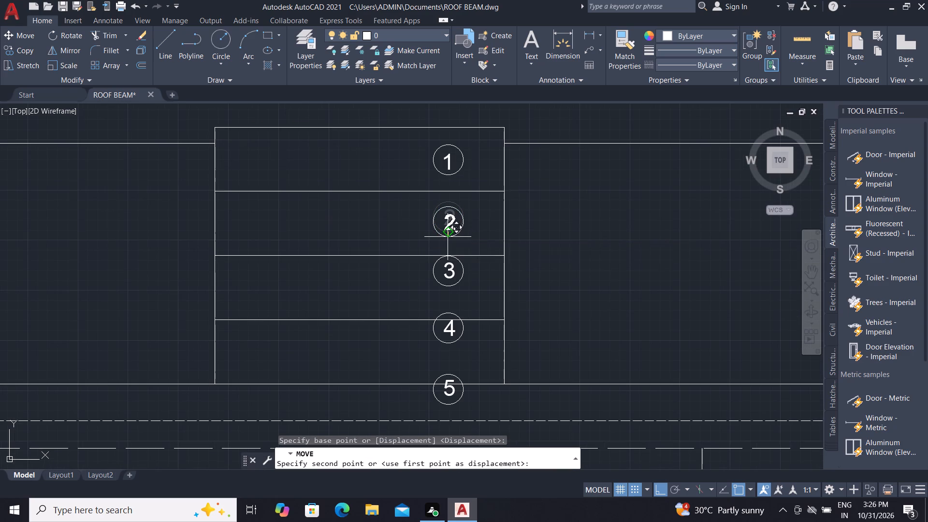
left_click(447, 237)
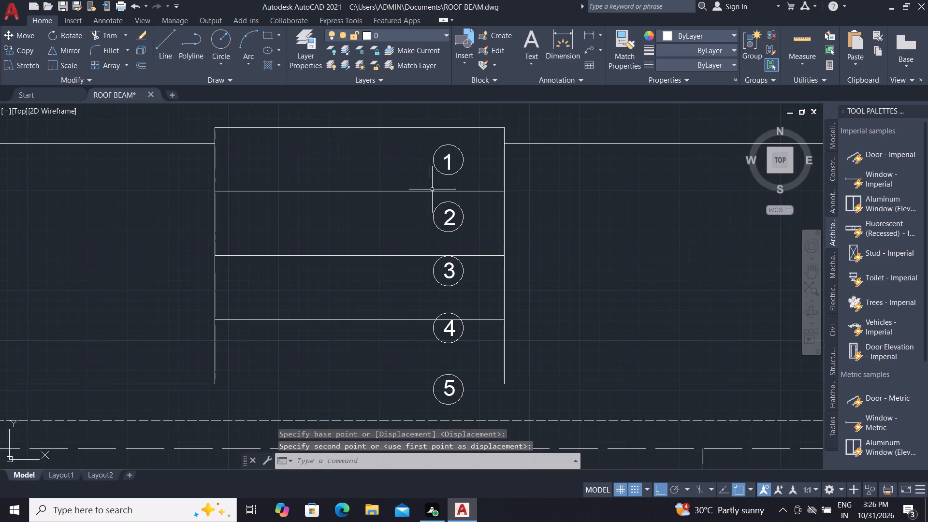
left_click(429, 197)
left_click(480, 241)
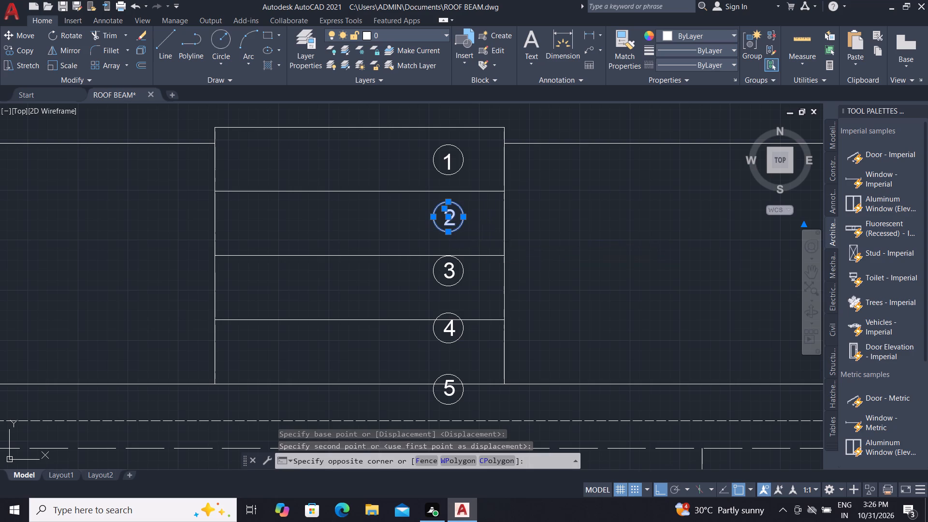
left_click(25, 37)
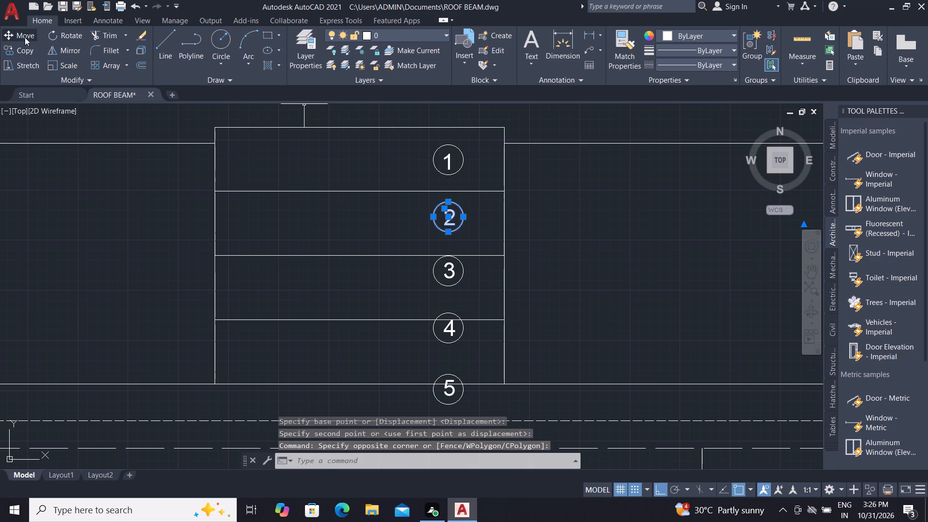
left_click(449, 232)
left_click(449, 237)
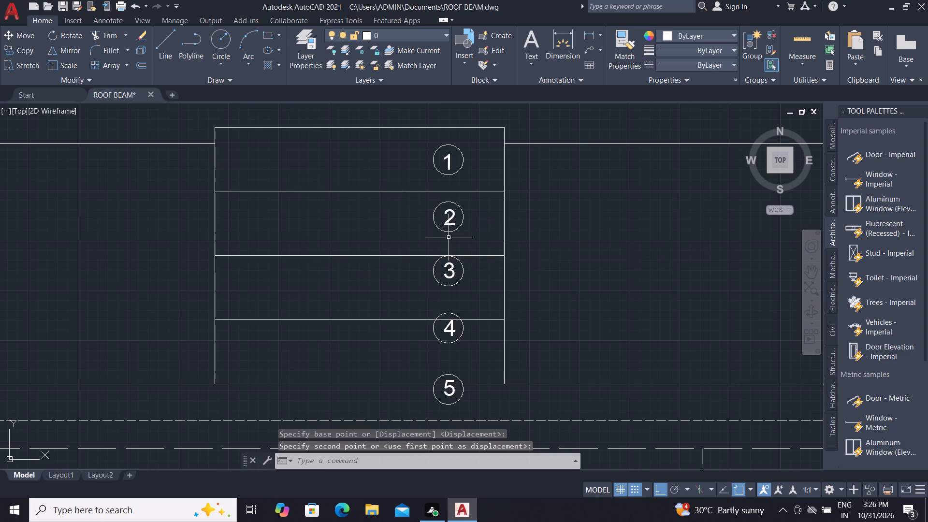
Move circled number 3 straight south to about the middle of the third strip.
left_click(428, 247)
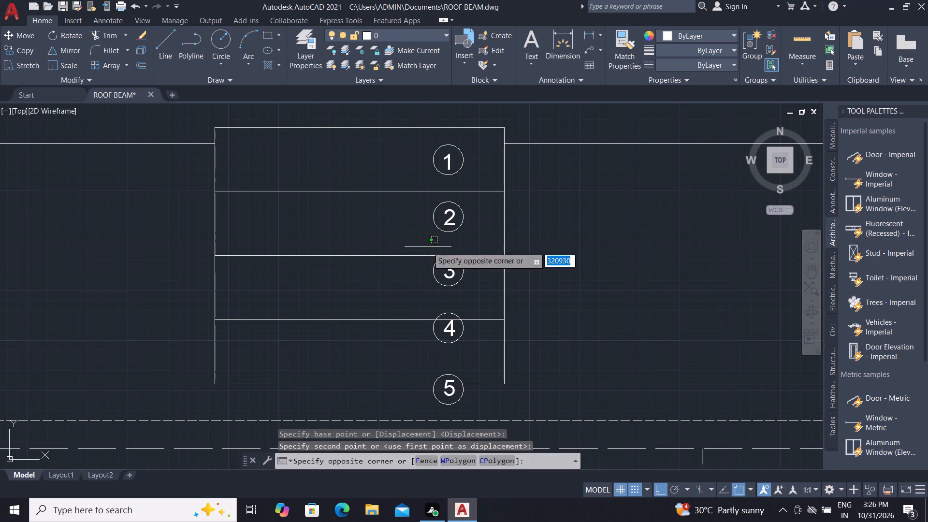
left_click(471, 295)
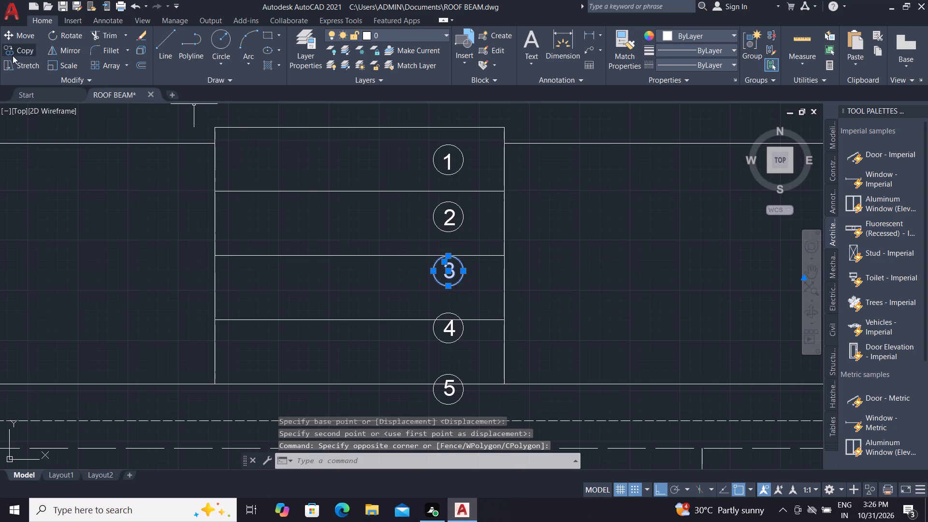
left_click(18, 32)
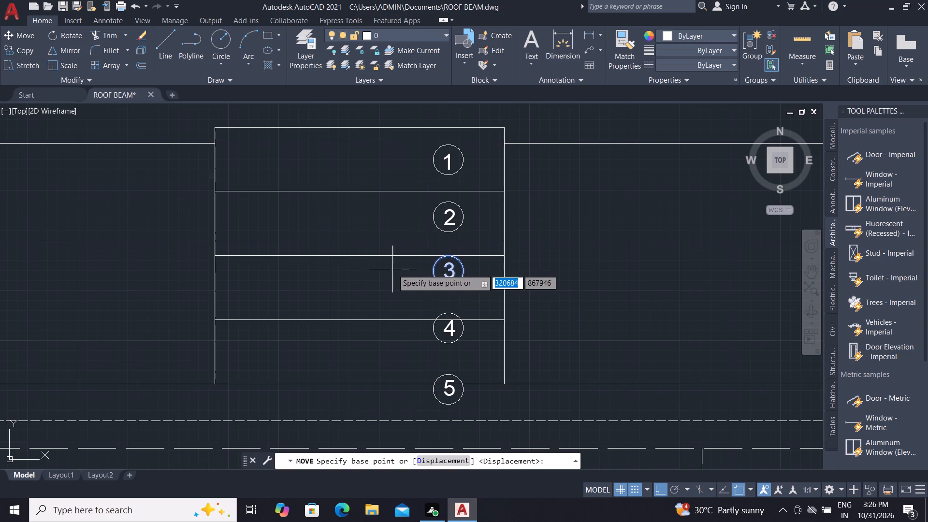
left_click(450, 286)
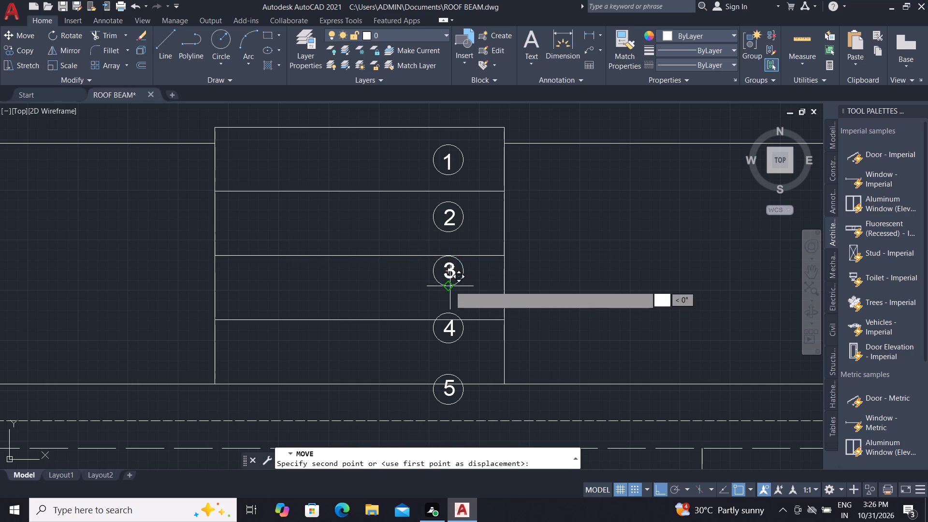
left_click(448, 304)
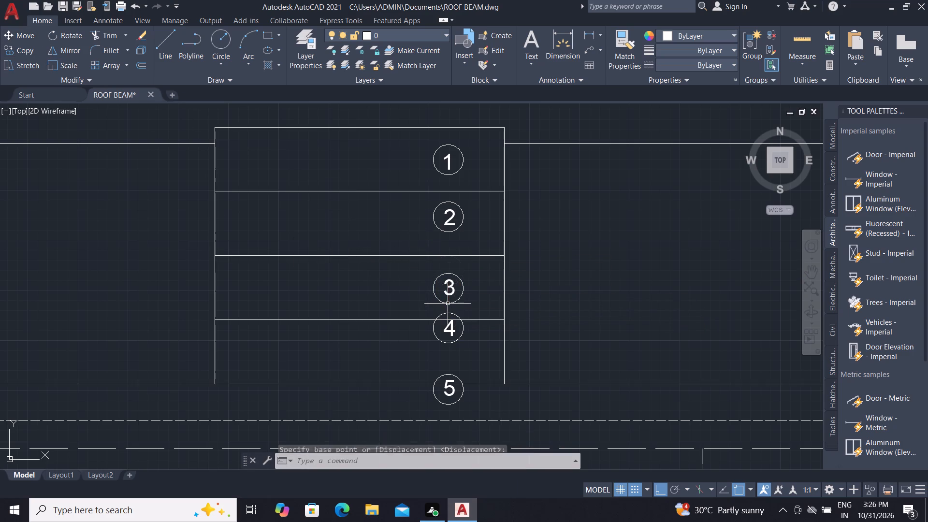
Move circled number 4 straight south off the divider line, to about the middle of the fourth strip.
left_click(432, 303)
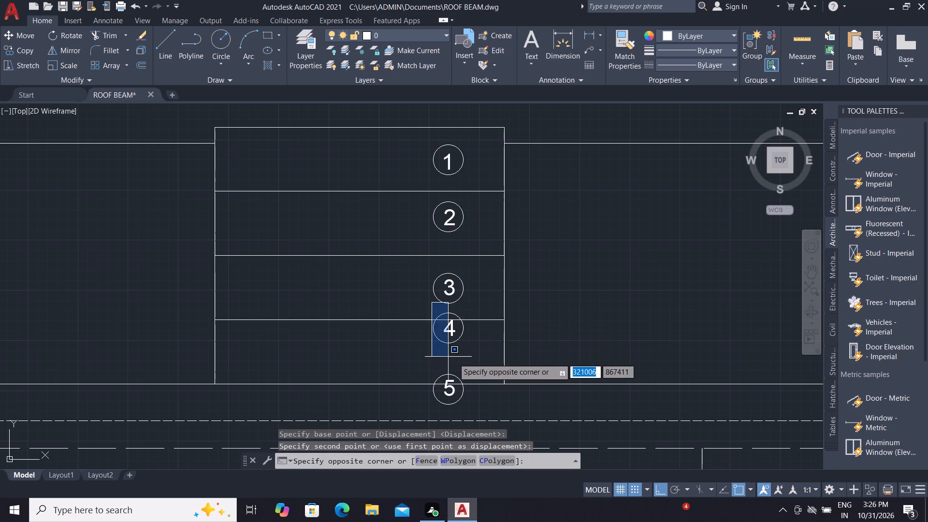
left_click(474, 357)
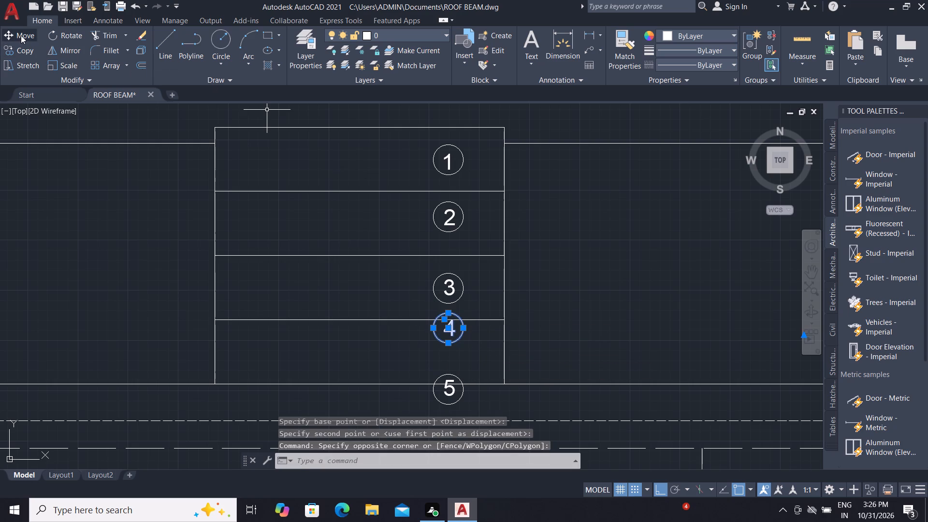
left_click(21, 35)
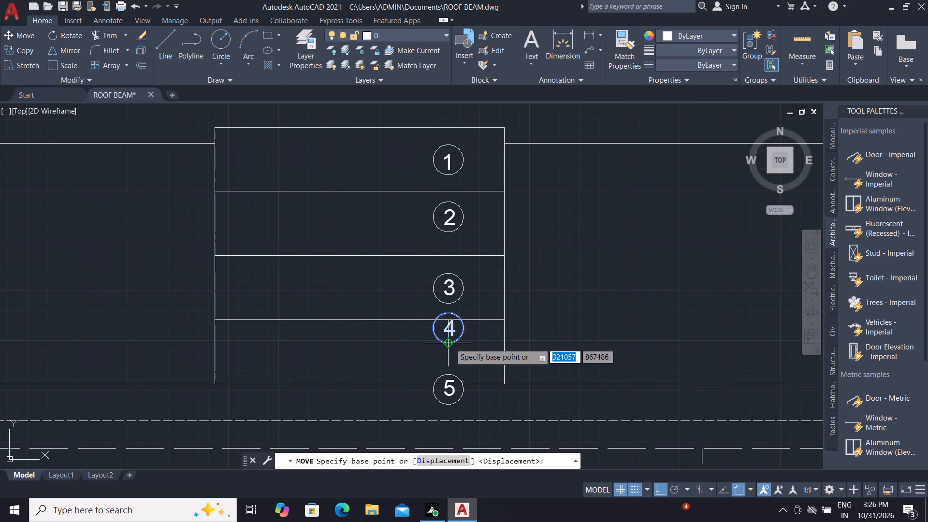
left_click(450, 343)
left_click(449, 364)
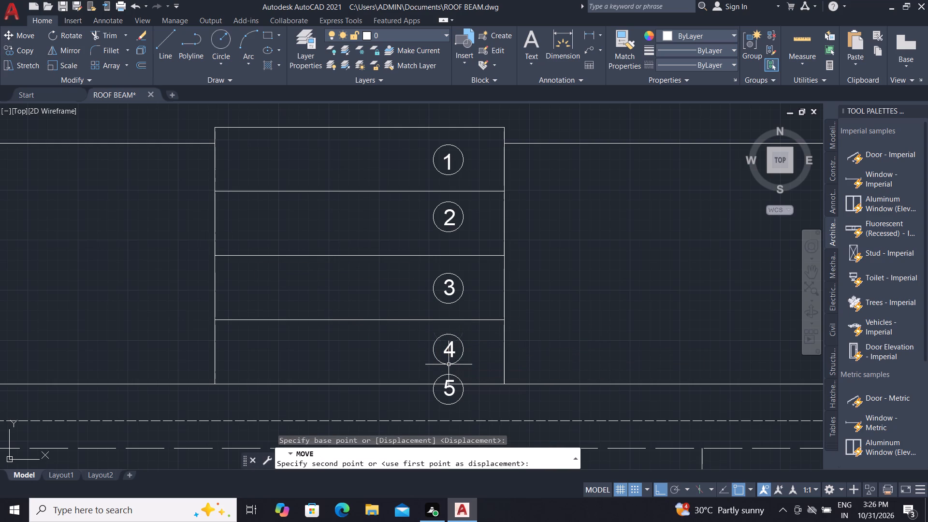
Move circled number 5 south by about 104 so its circle rests on the dashed line below the rectangle.
left_click(417, 367)
left_click(475, 416)
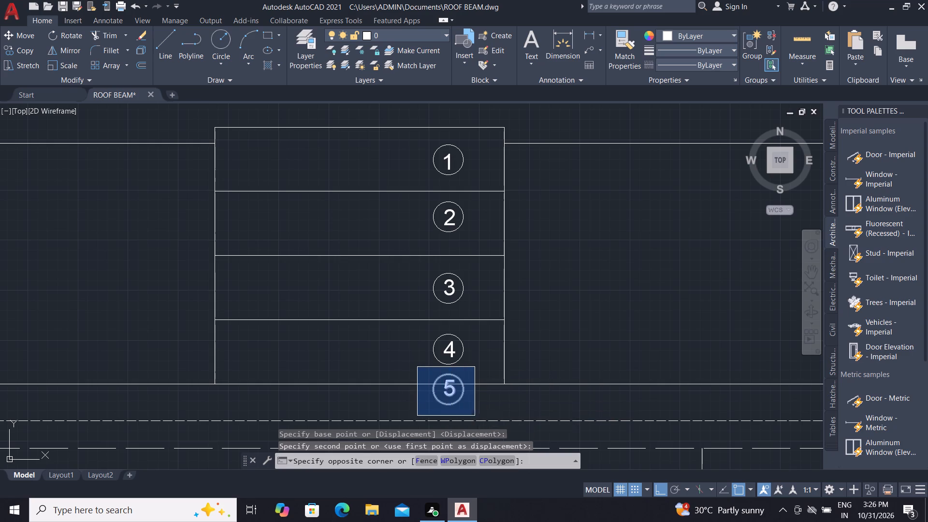
scroll(489, 331, "down", 1)
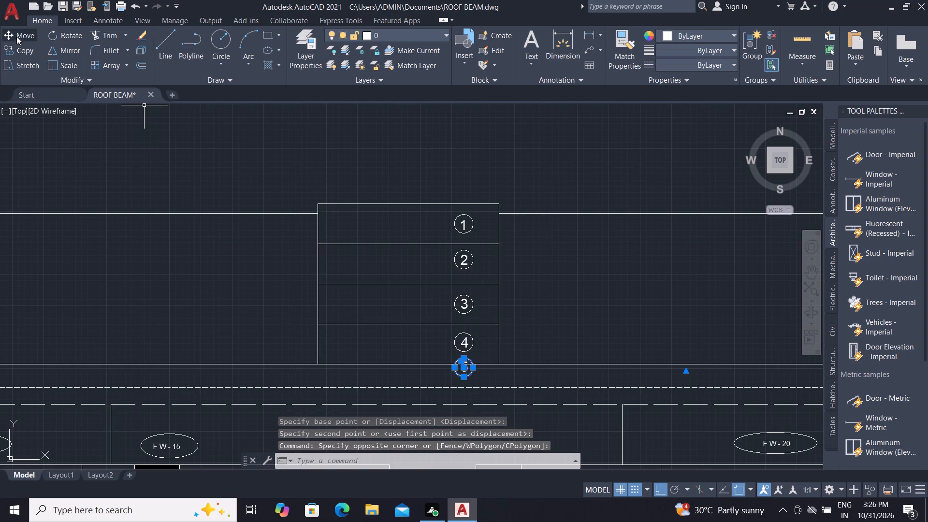
left_click(19, 34)
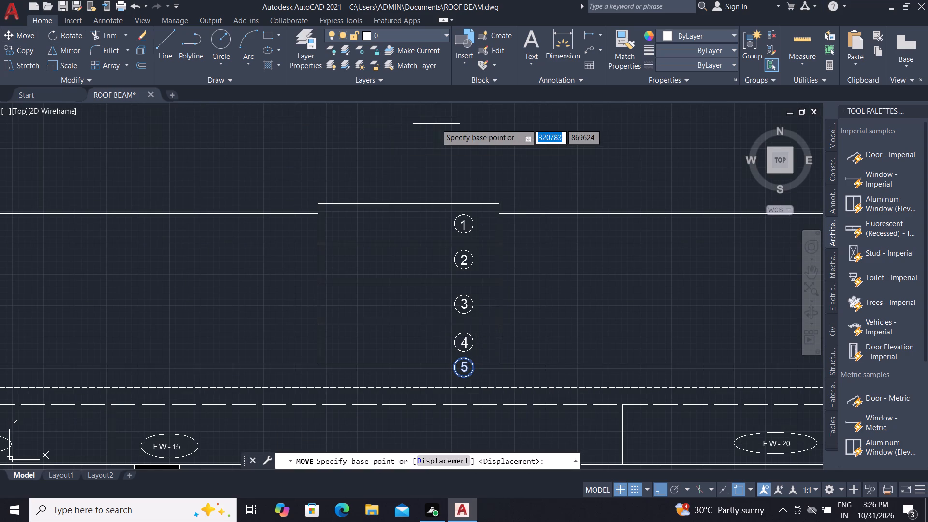
scroll(459, 386, "up", 2)
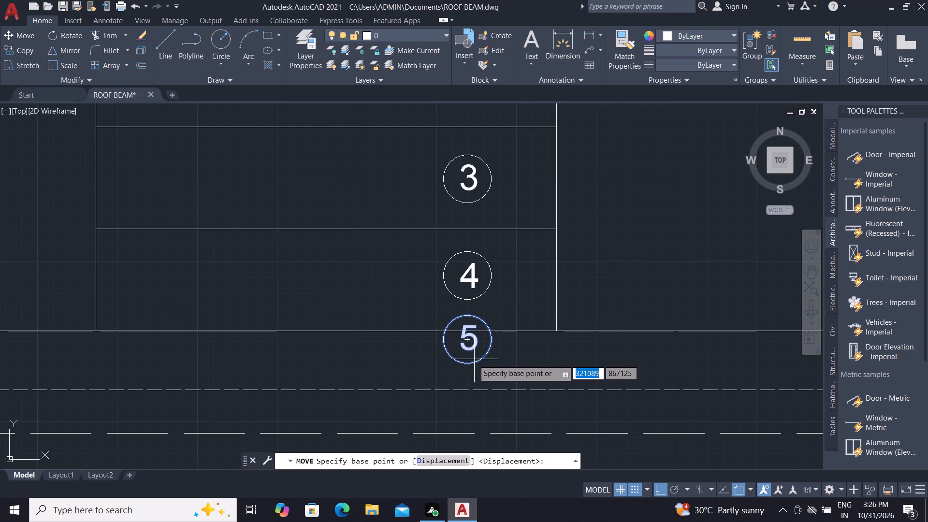
left_click(467, 364)
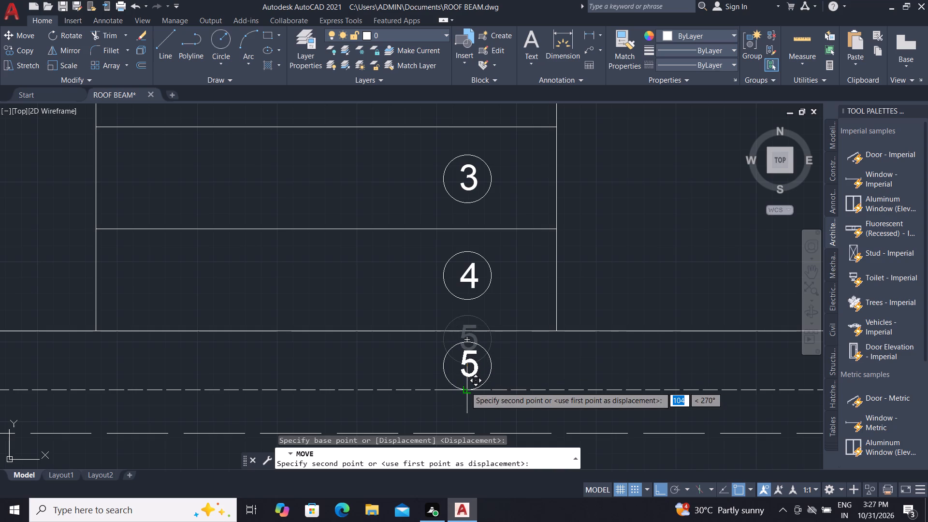
left_click(464, 385)
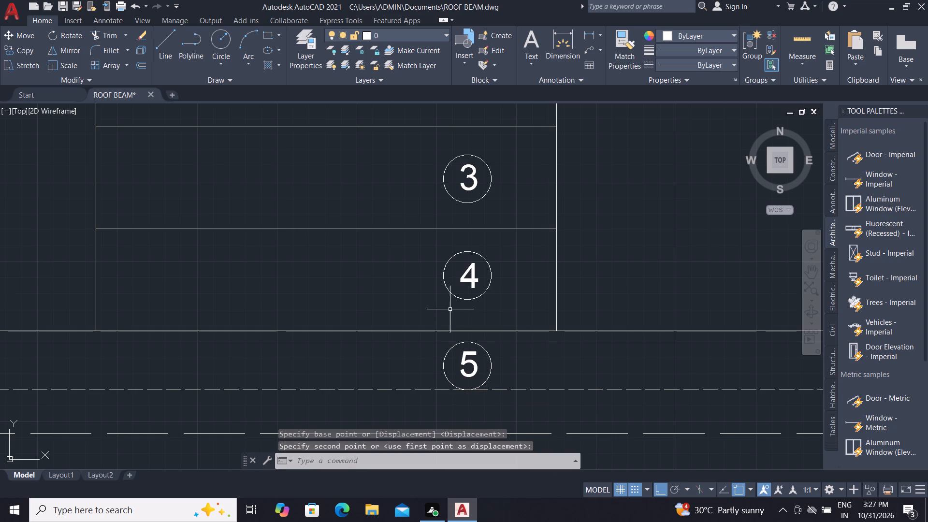
Move circled number 2 straight south by about 36, to about the middle of the second strip.
scroll(450, 317, "down", 2)
scroll(439, 202, "up", 1)
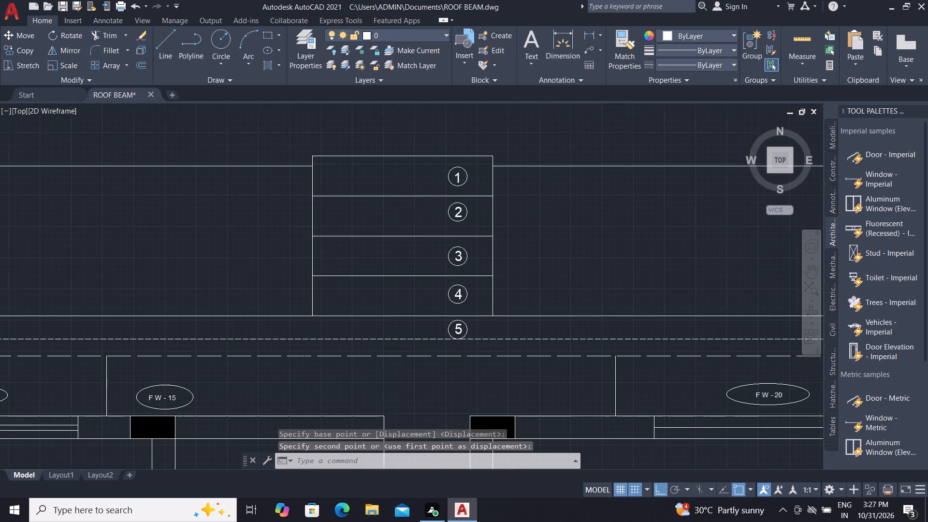
scroll(439, 202, "up", 1)
left_click(458, 190)
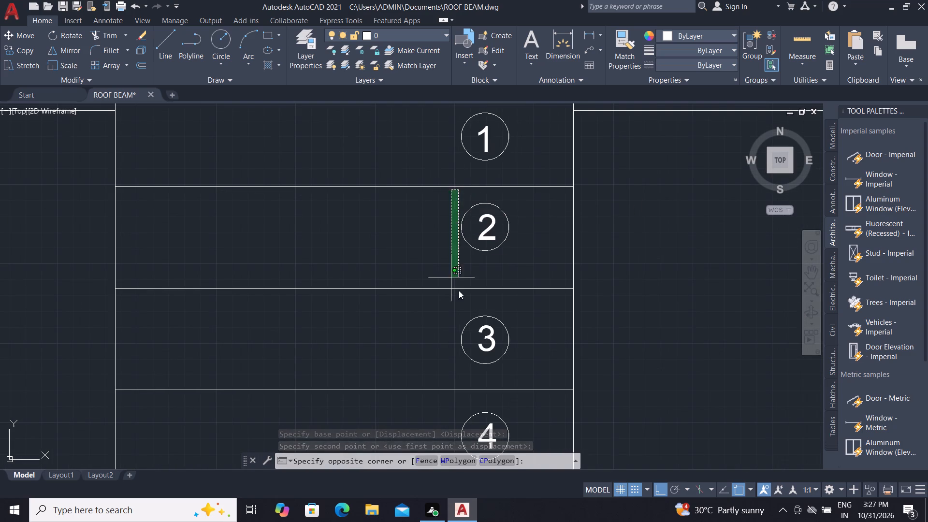
left_click(522, 279)
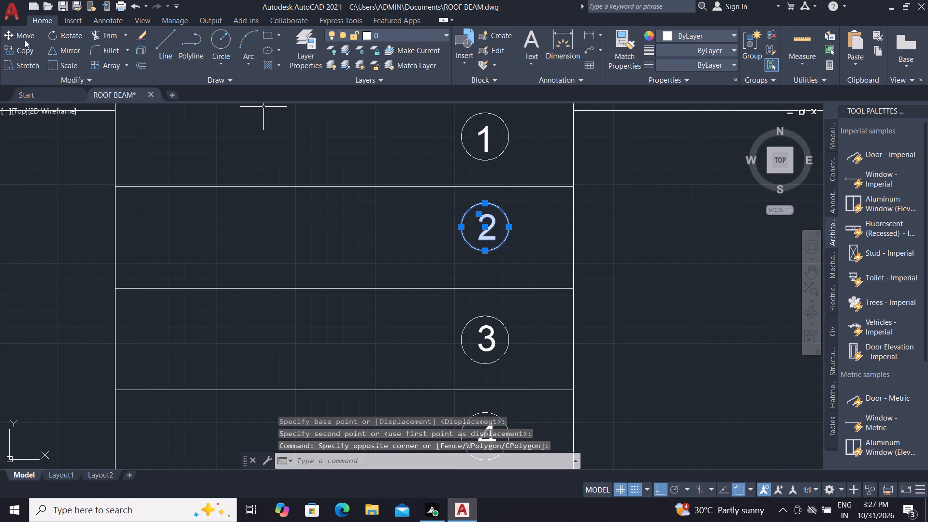
left_click(26, 34)
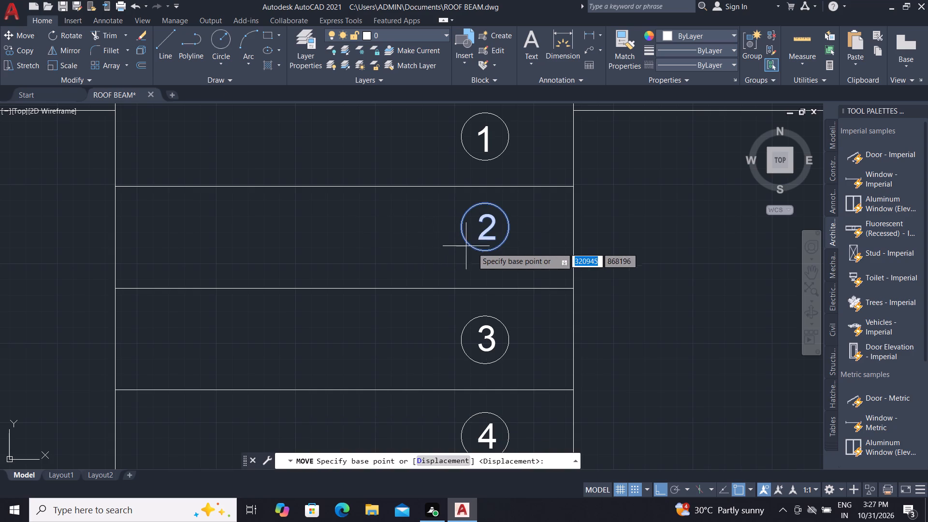
left_click(487, 253)
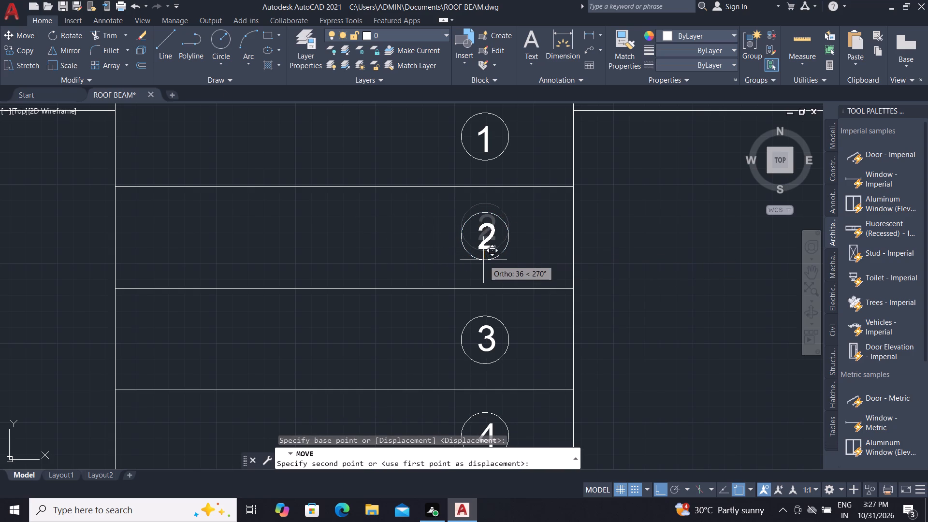
left_click(482, 258)
Draw a diagonal line joining the outer and inner northwest corners of the roof outline.
scroll(436, 261, "down", 2)
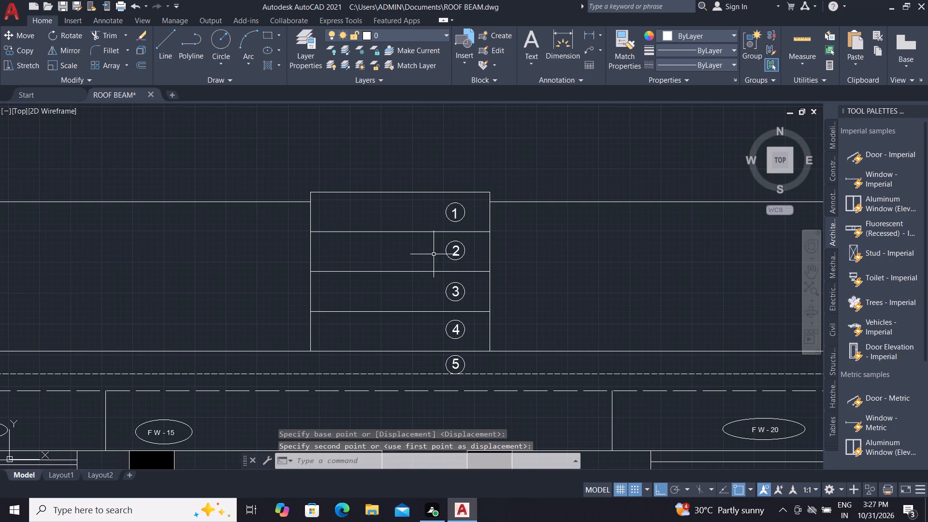
scroll(431, 246, "down", 2)
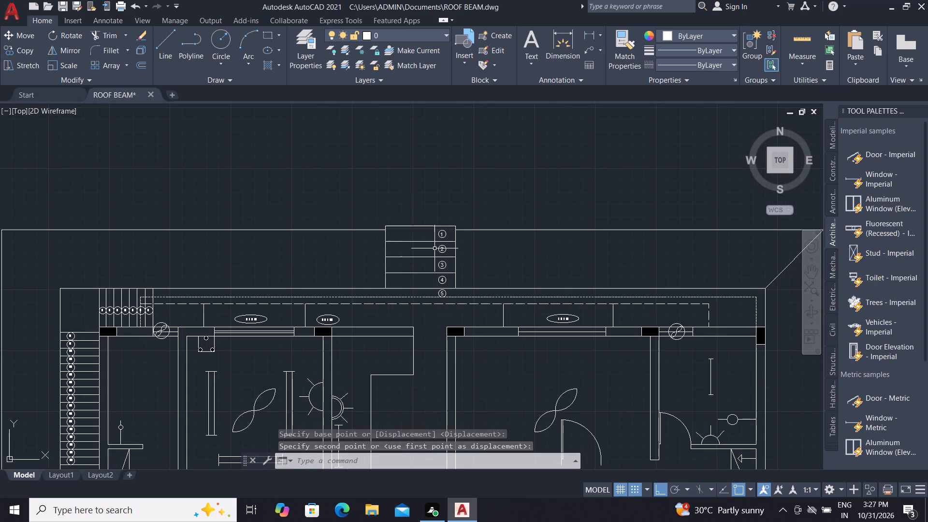
scroll(435, 248, "down", 1)
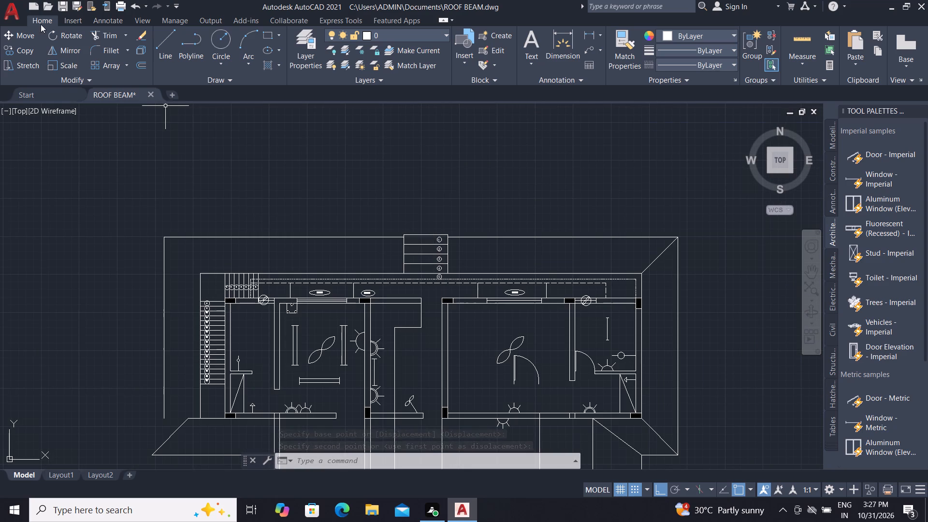
left_click(165, 37)
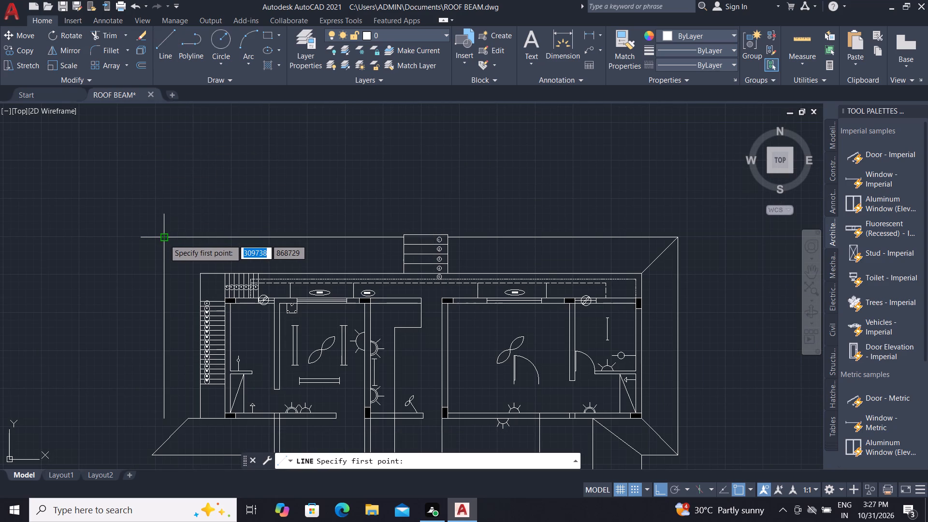
left_click_drag(164, 239, 159, 240)
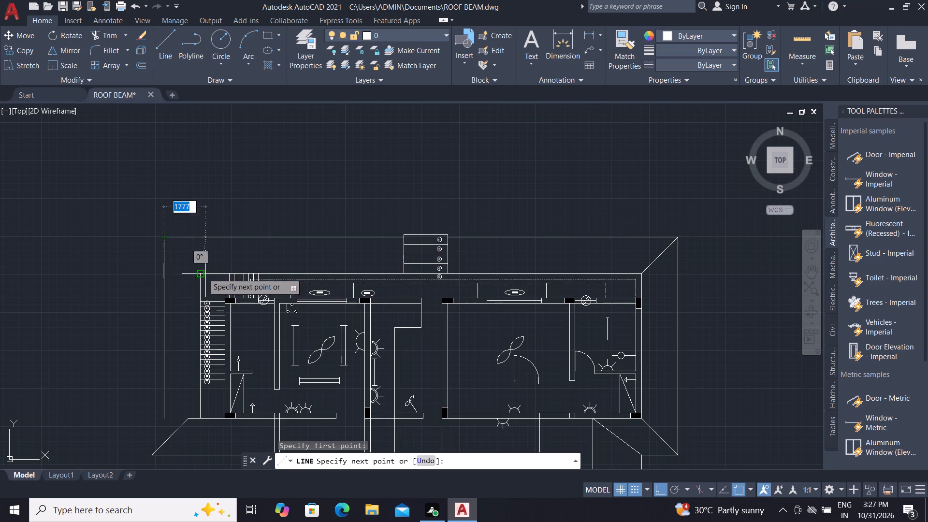
left_click(200, 275)
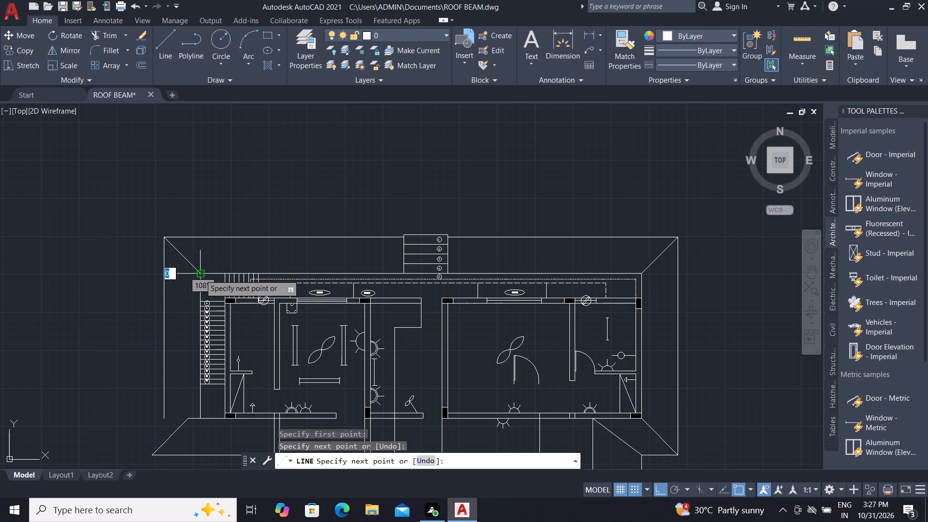
key("Escape")
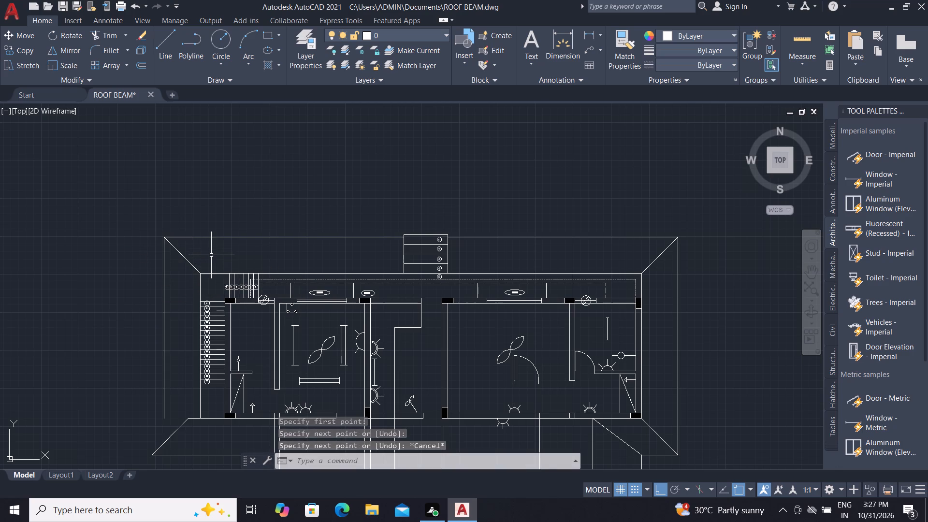
Extend the outer west vertical line of the roof outline south to the horizontal line below the southwest corner.
type("EX")
key("space")
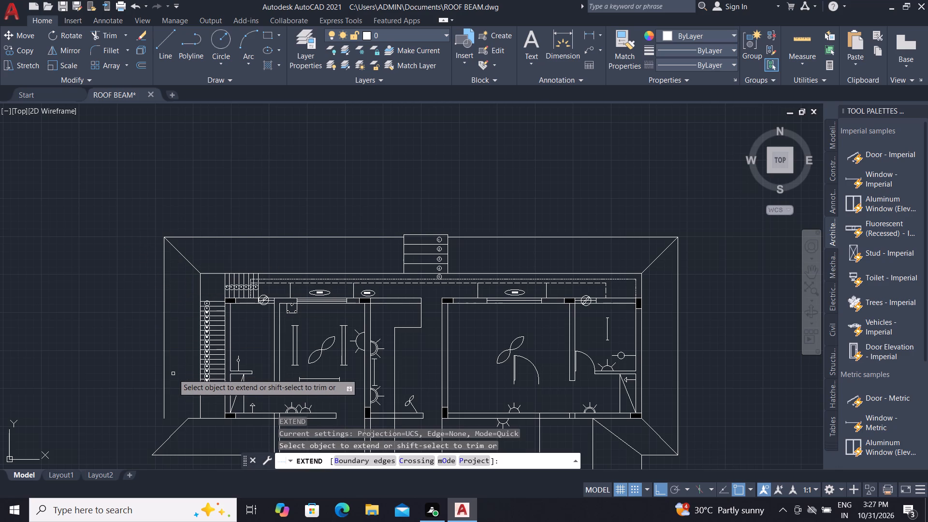
left_click(164, 371)
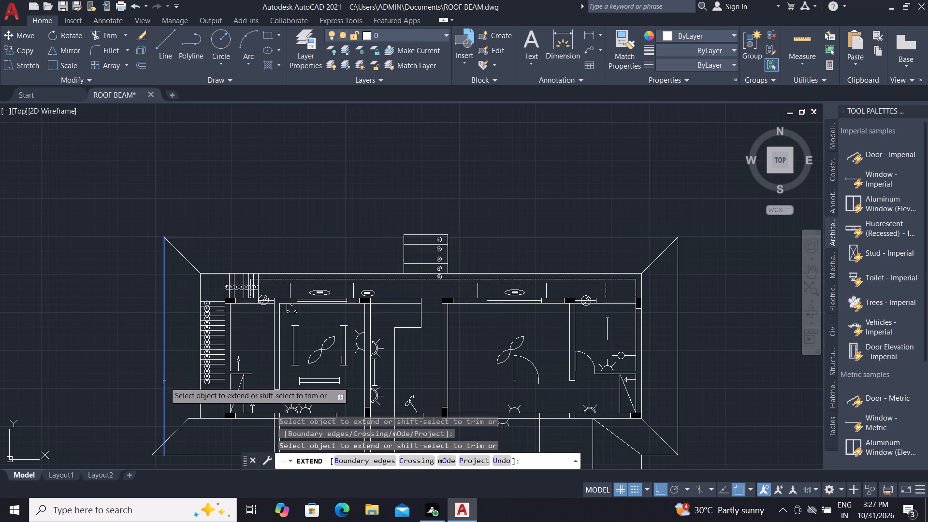
left_click(164, 382)
key("Escape")
Trim away the old southwest diagonal and the lower horizontal line's overhang west of the outer vertical line.
key("t")
key("r")
key("space")
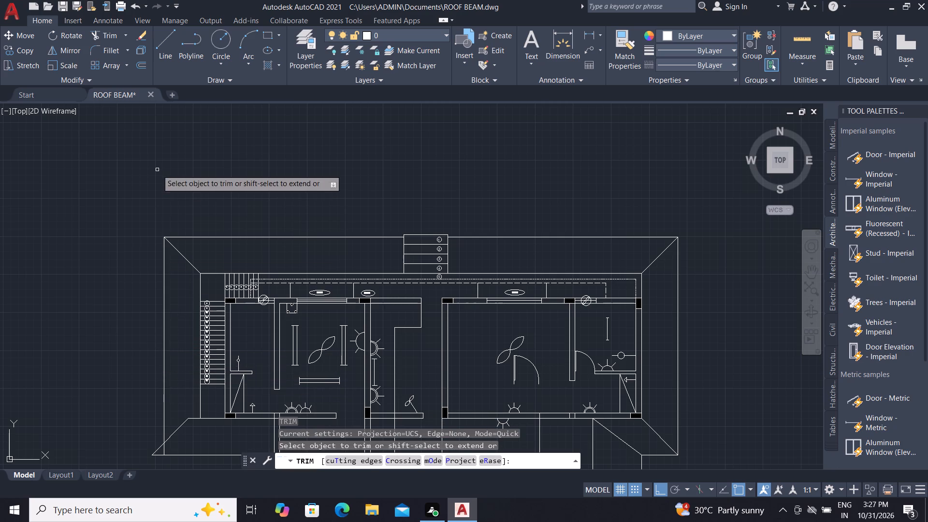
scroll(203, 149, "down", 1)
scroll(165, 344, "up", 4)
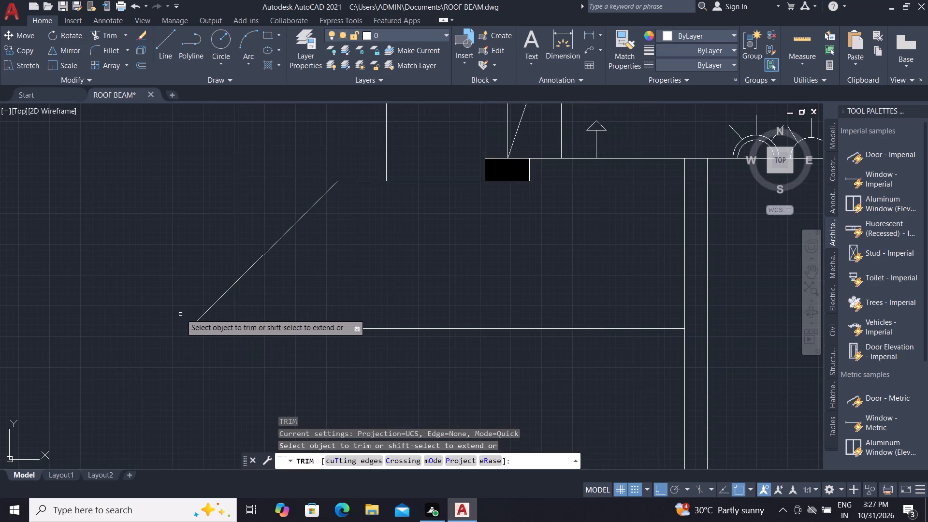
left_click(194, 291)
left_click(226, 309)
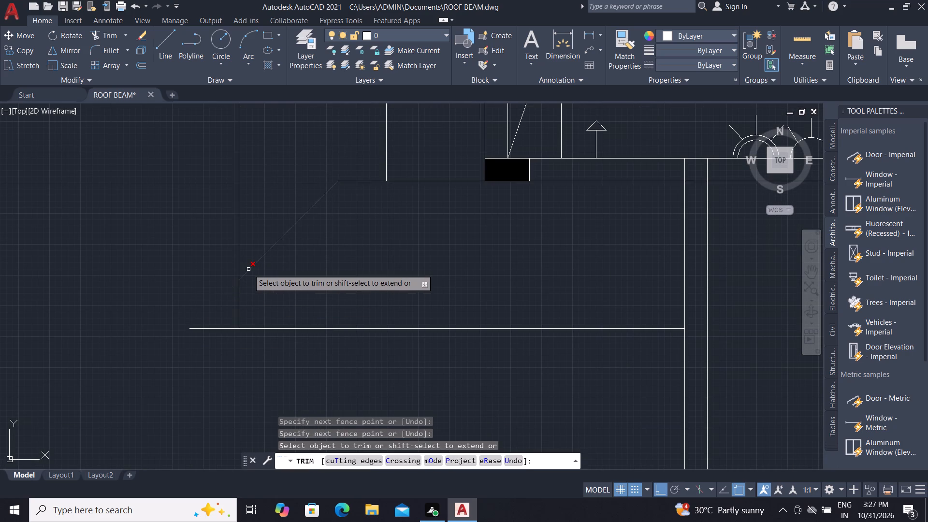
left_click(248, 269)
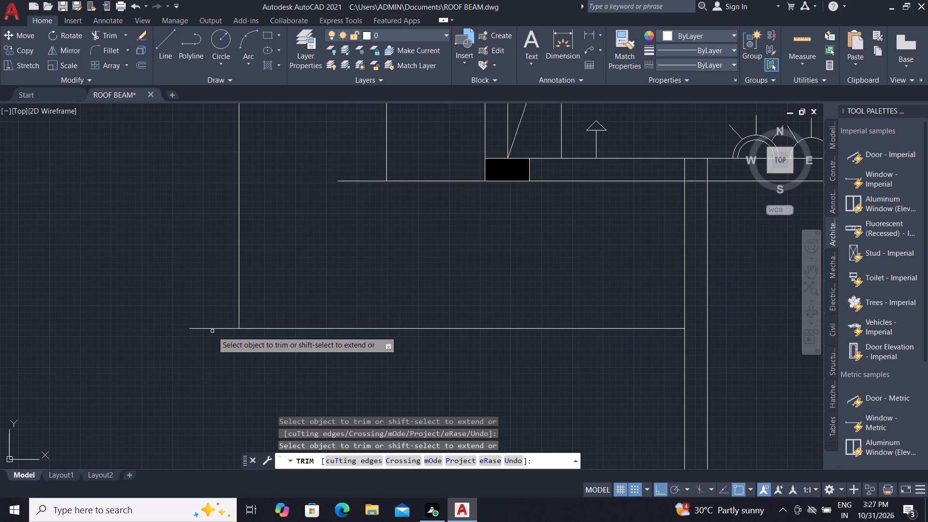
left_click(209, 327)
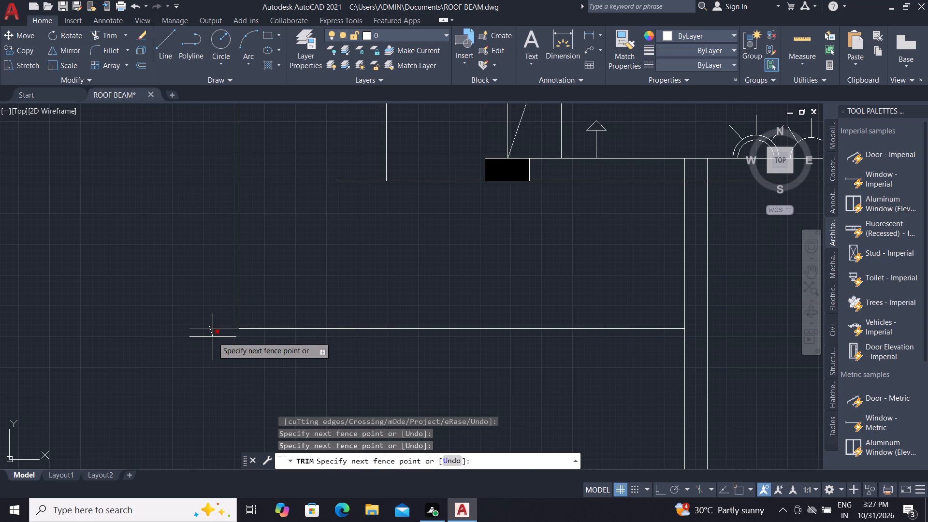
left_click(213, 337)
scroll(253, 262, "down", 2)
left_click(297, 231)
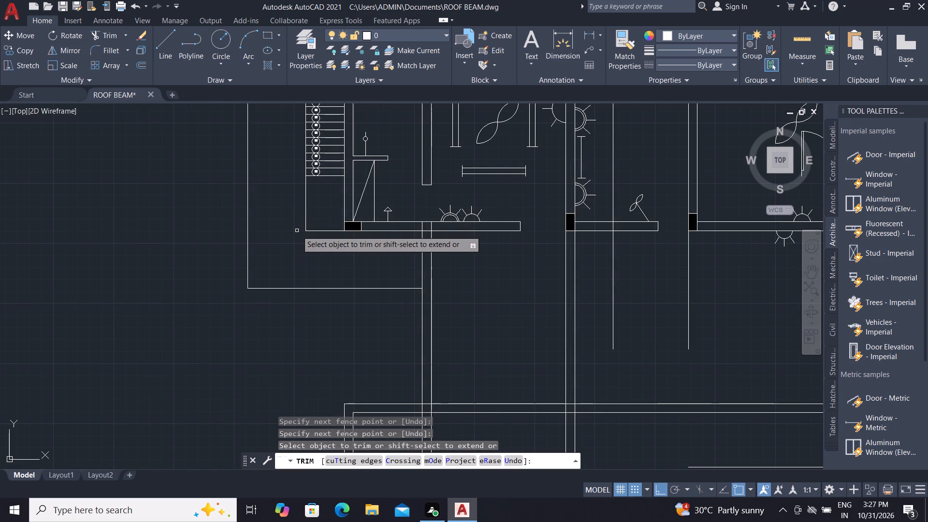
key("Escape")
key("Escape")
key("Escape")
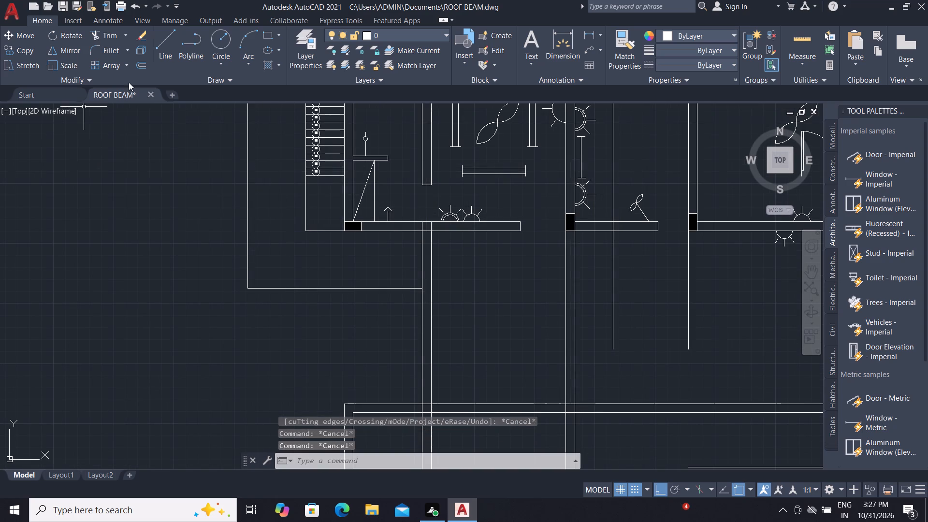
Draw a diagonal line from the outer southwest corner of the roof outline to the inner southwest corner.
left_click(159, 41)
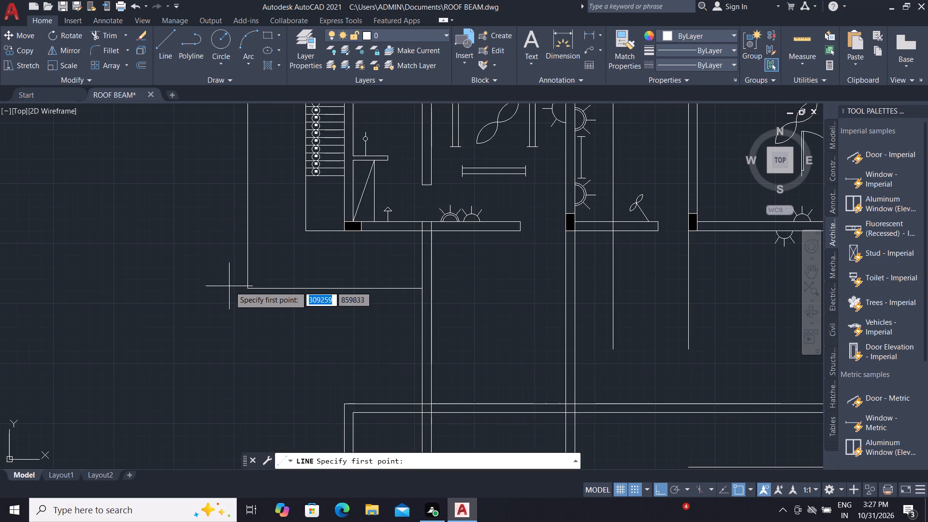
left_click(249, 289)
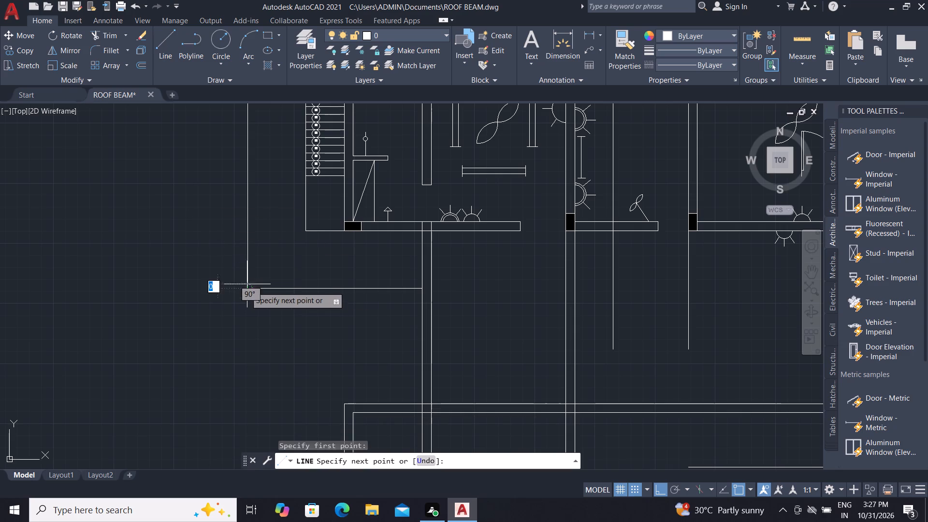
left_click(305, 234)
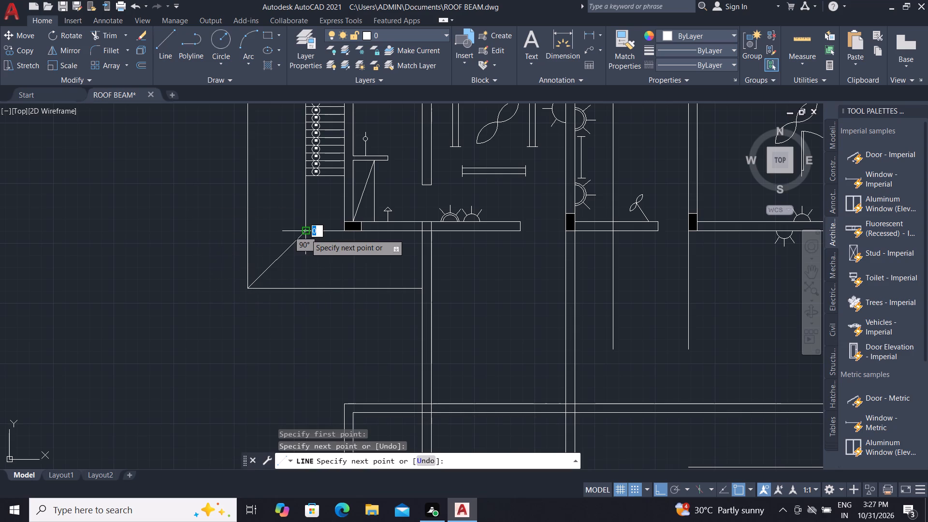
key("Escape")
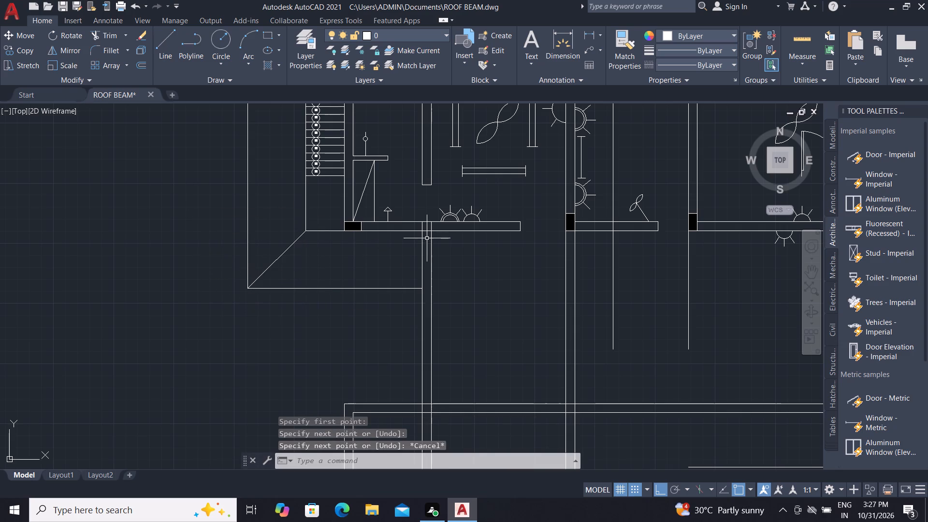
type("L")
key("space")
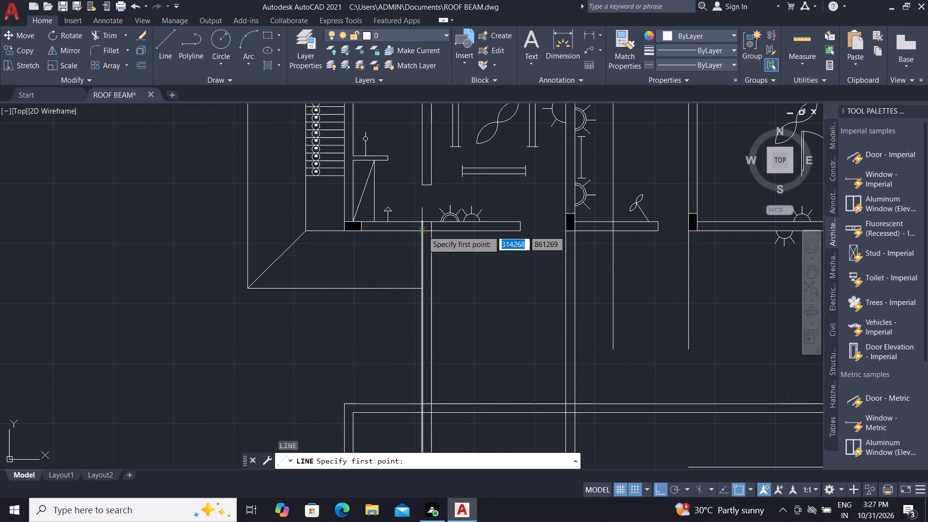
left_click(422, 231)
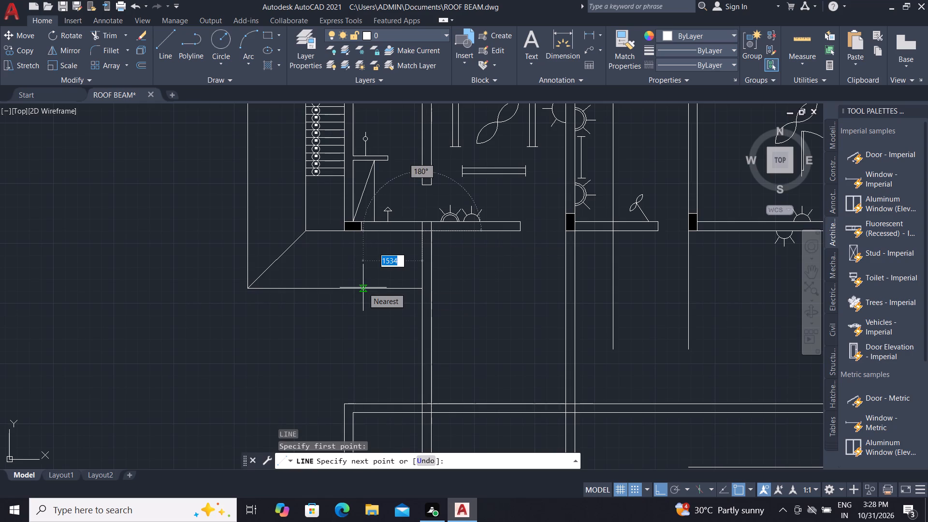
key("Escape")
Measure the width of the north roof overhang between its outer and inner lines.
scroll(377, 281, "down", 3)
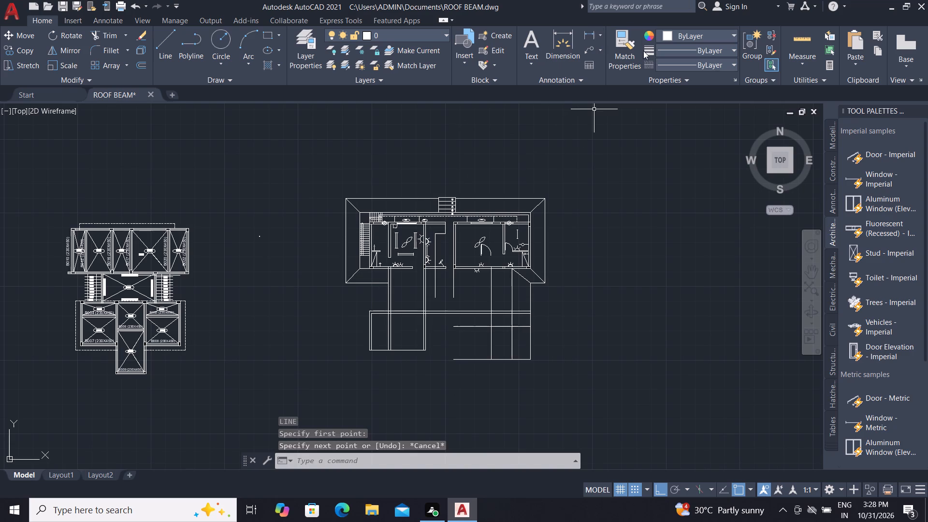
left_click(796, 50)
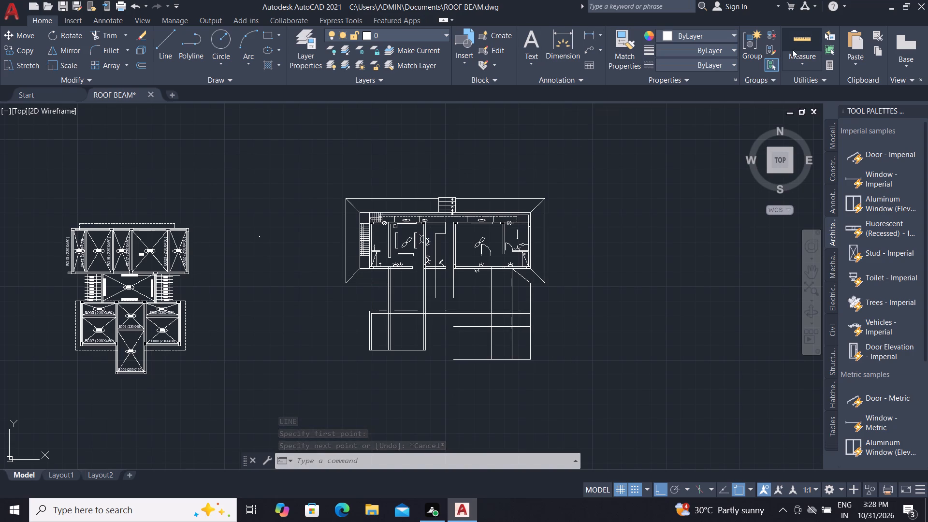
scroll(375, 219, "up", 2)
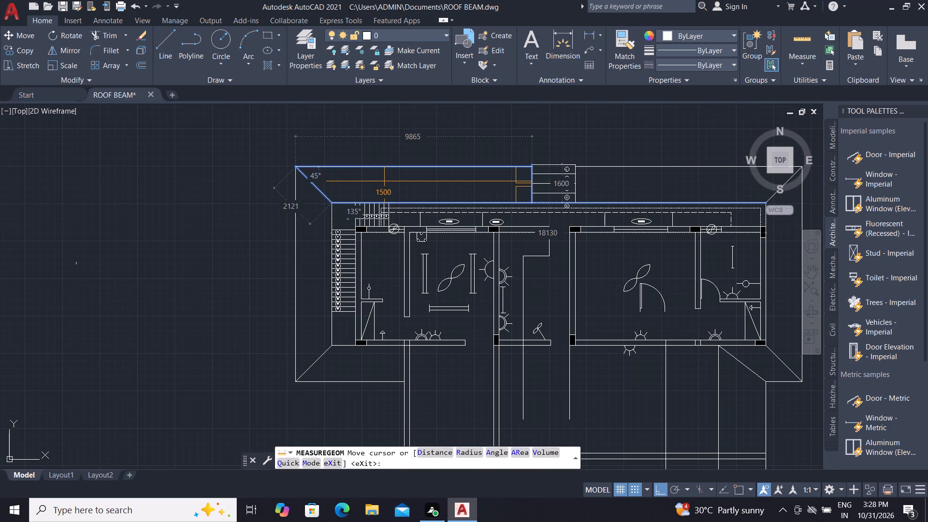
key("Escape")
Offset the southwest wing's west wall line, running south from the main block, 1500 outward to the west.
scroll(379, 185, "down", 2)
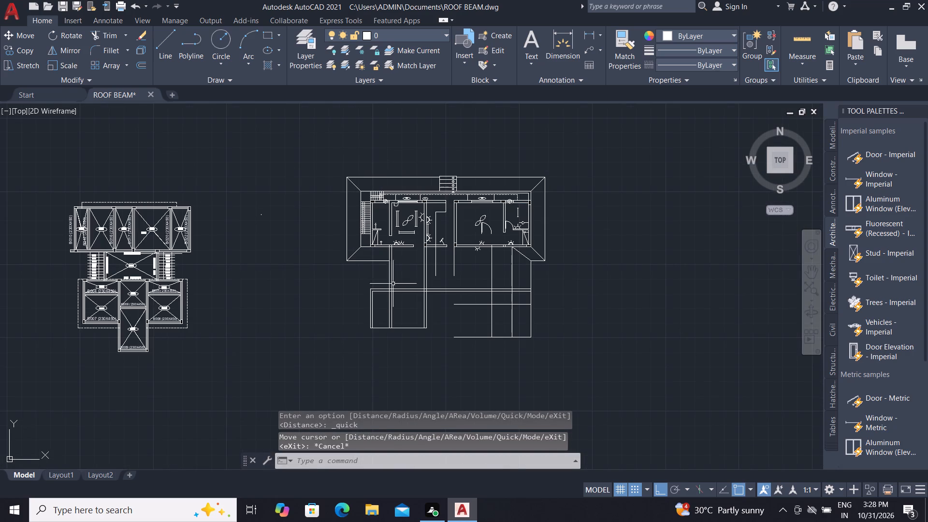
scroll(391, 302, "up", 2)
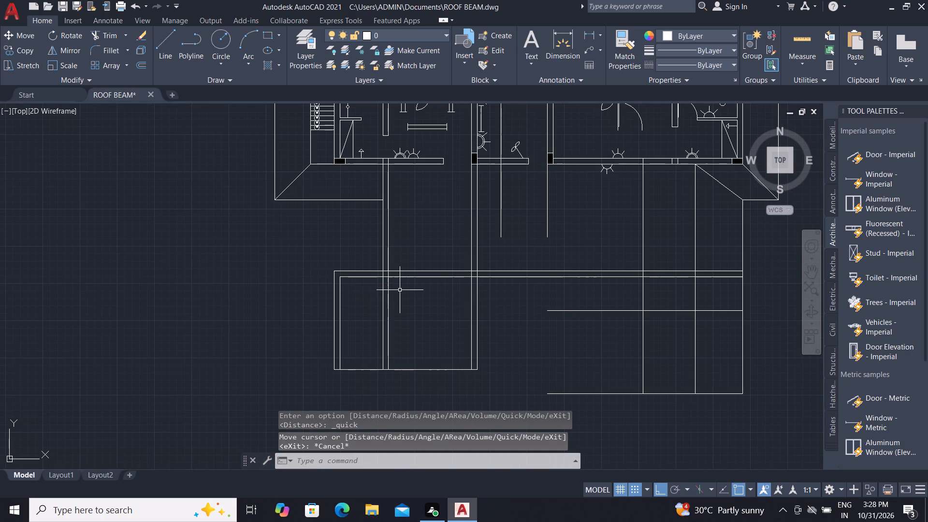
key("o")
key("space")
key("1")
type("500")
key("space")
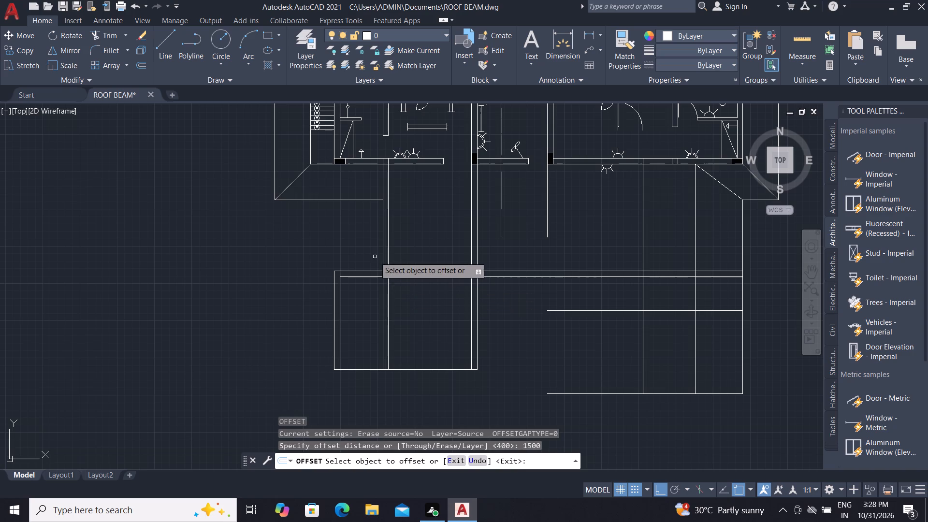
left_click(382, 245)
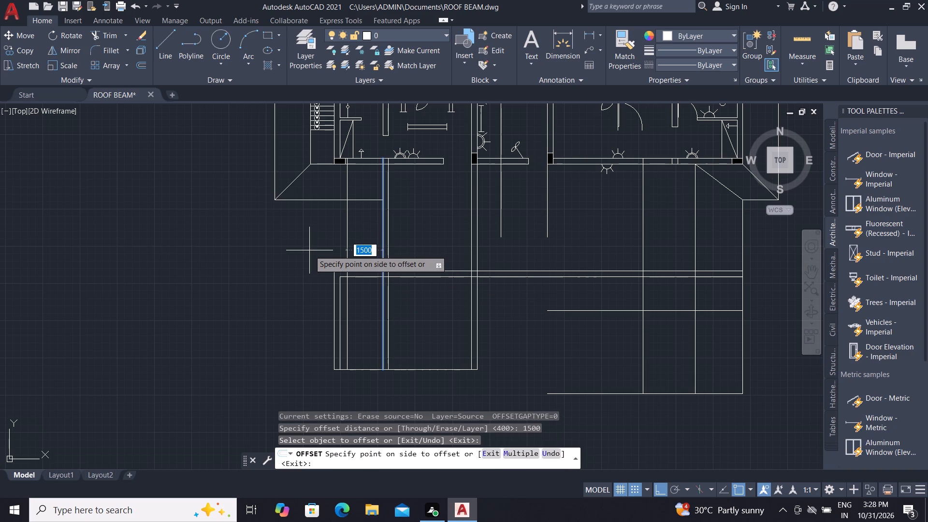
left_click(309, 250)
key("Escape")
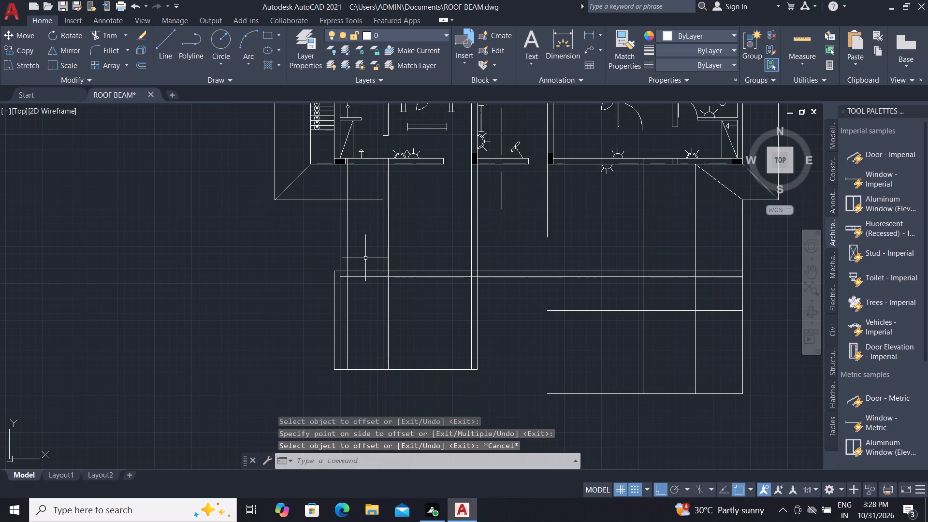
Trim away the southwest wing's old horizontal and vertical lines lying west of the new 1500 offset line.
type("TR")
key("space")
left_click(342, 269)
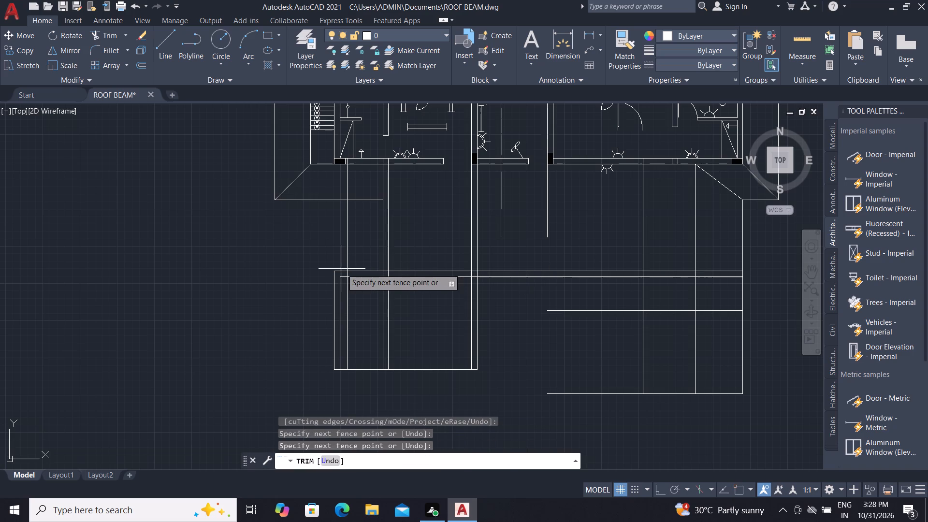
left_click(344, 287)
left_click(342, 289)
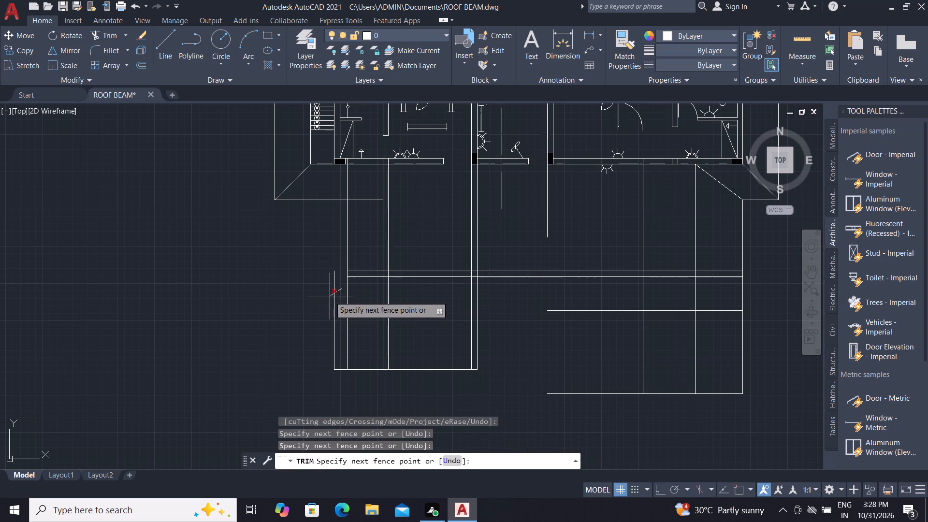
left_click(329, 296)
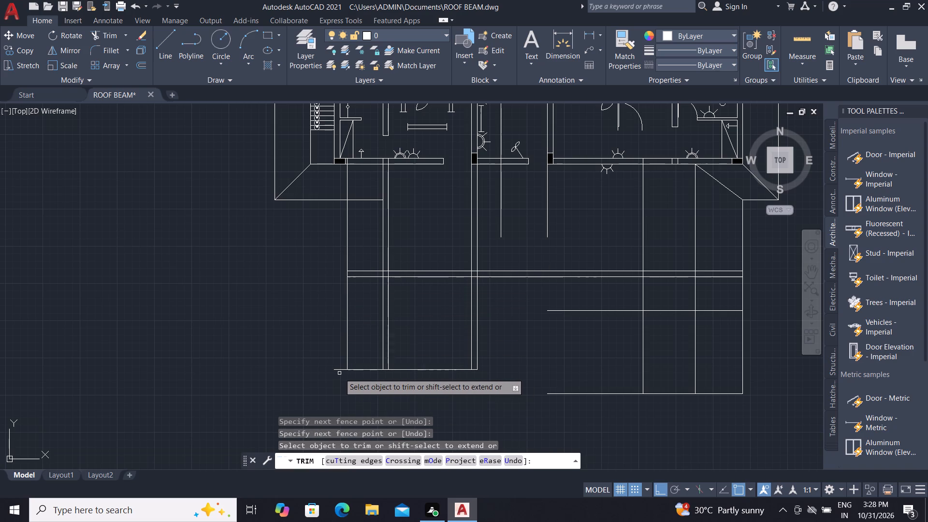
left_click(339, 372)
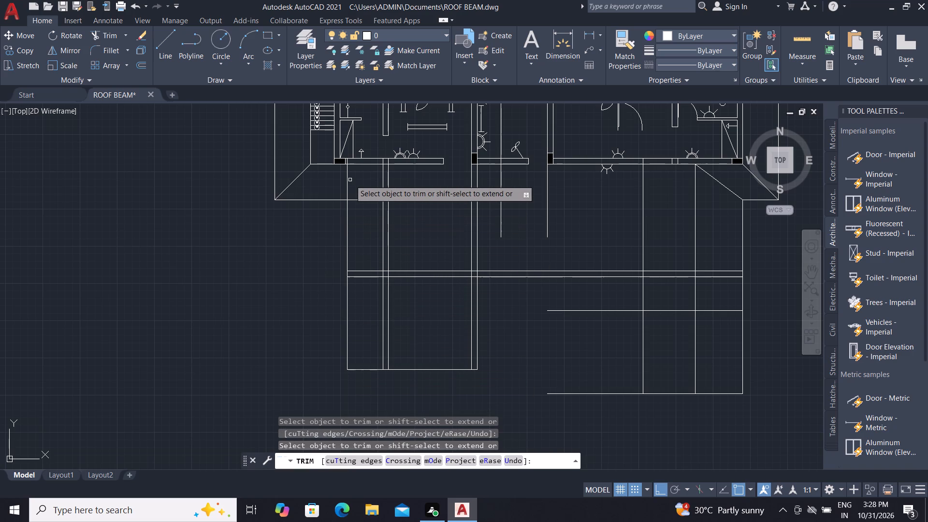
Trim the offset line north of the southwest overhang edge and that edge east of the offset line to form a clean corner.
left_click(347, 179)
scroll(337, 152, "up", 5)
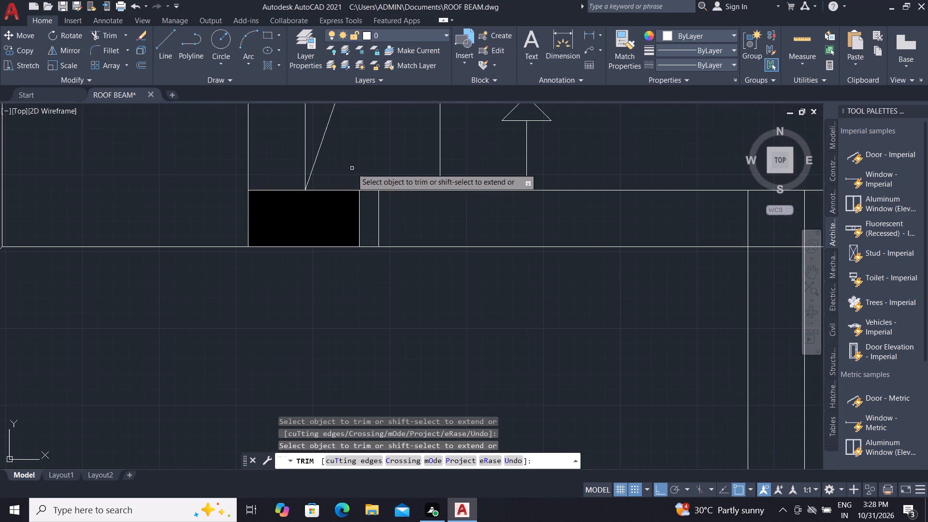
left_click(379, 215)
scroll(377, 212, "down", 3)
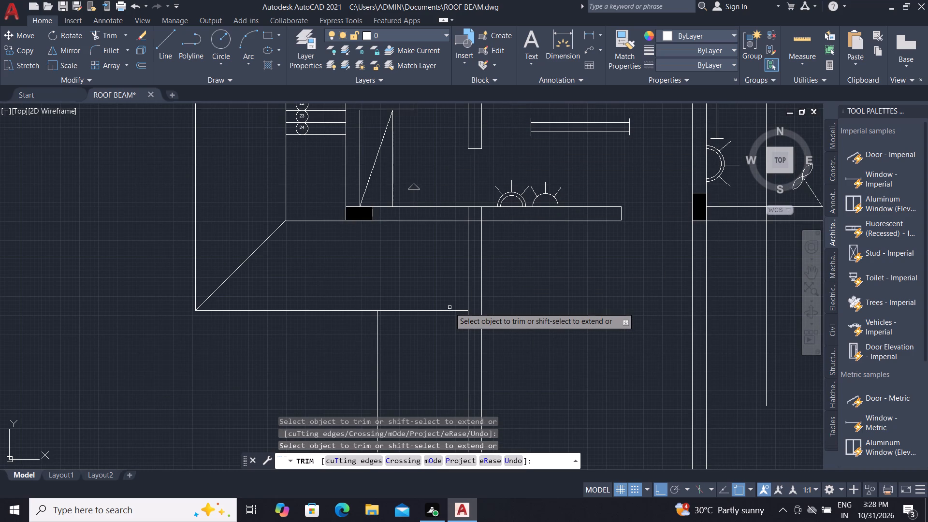
left_click(449, 307)
left_click(447, 322)
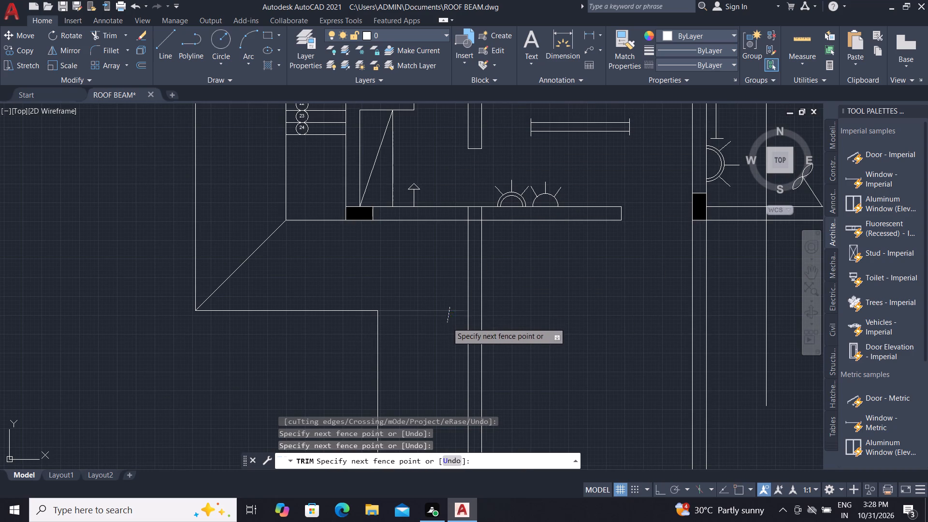
Trim the ends of the southwest wing's two west wall lines where they cross the main block's south wall.
scroll(473, 207, "up", 3)
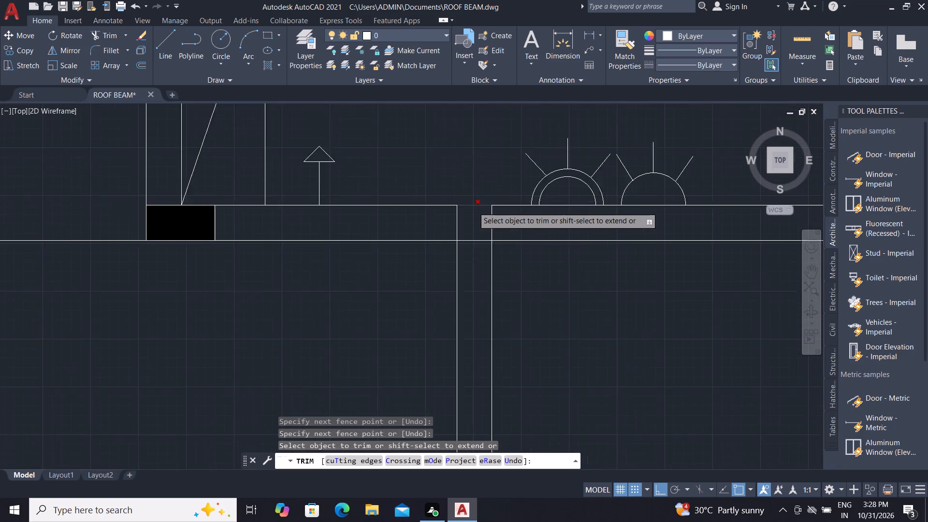
left_click(438, 226)
left_click(510, 232)
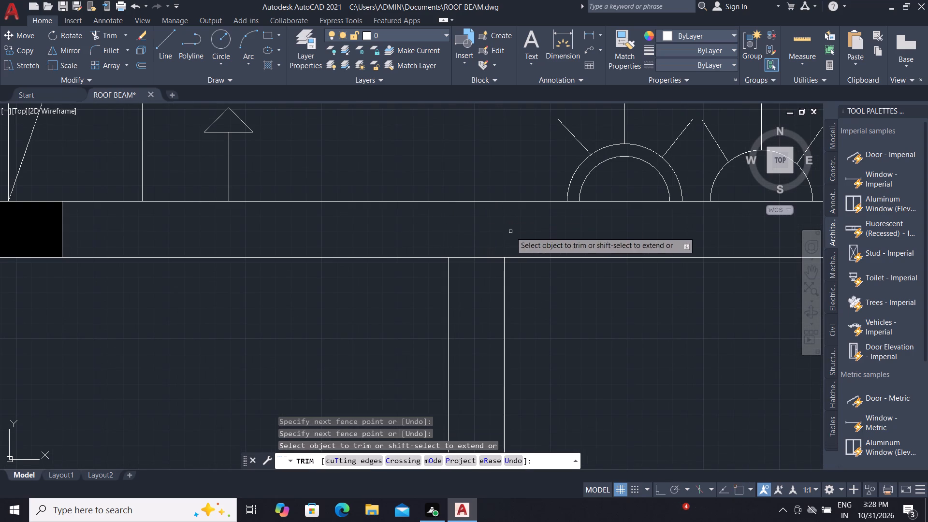
scroll(482, 239, "down", 3)
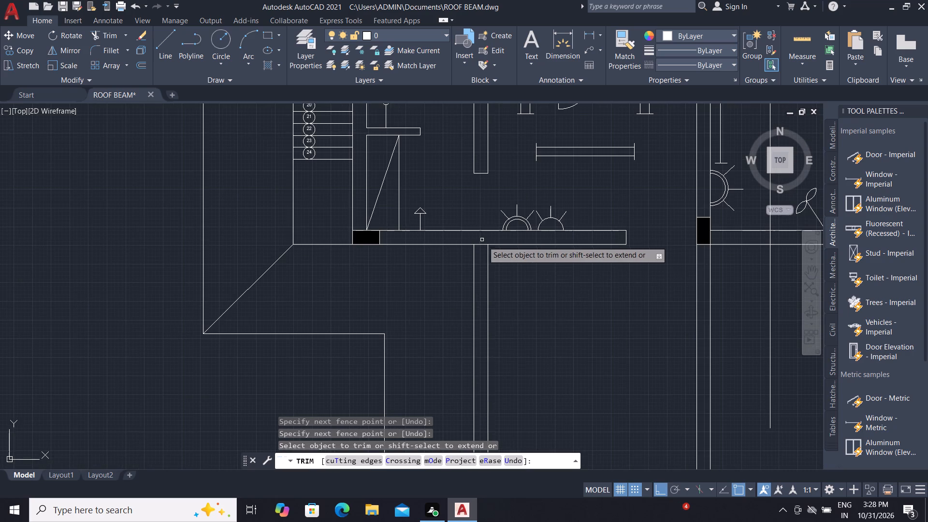
scroll(551, 286, "down", 2)
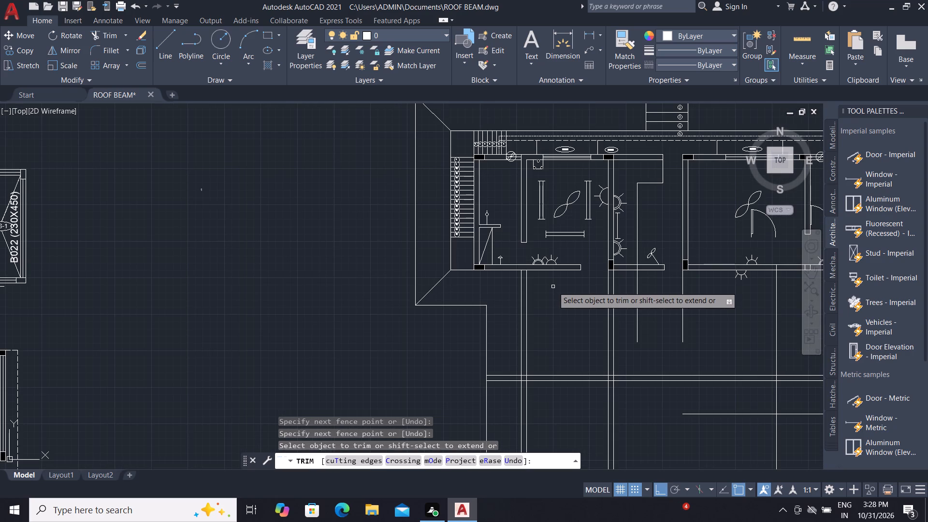
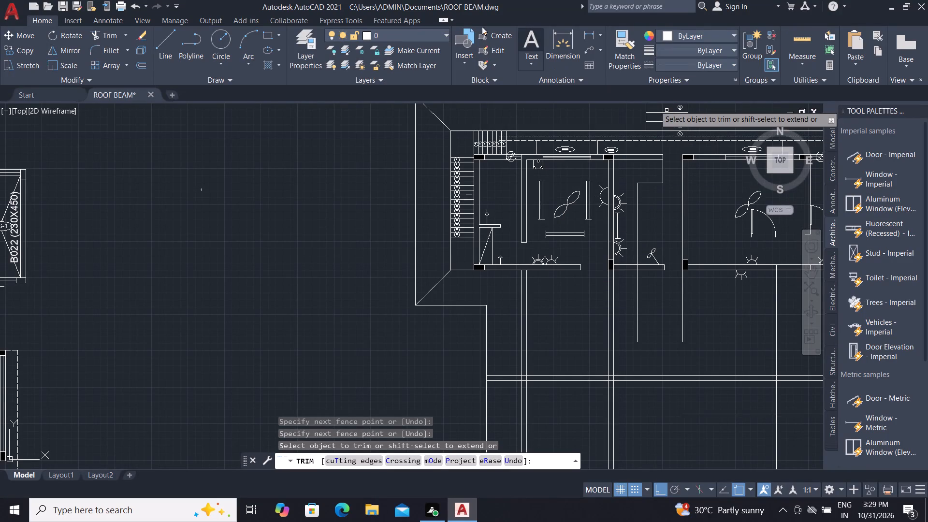
Draw a diagonal line from the inner corner of the lower-left roof overhang to the vertical wall line's top end at the bottom wall.
left_click(168, 35)
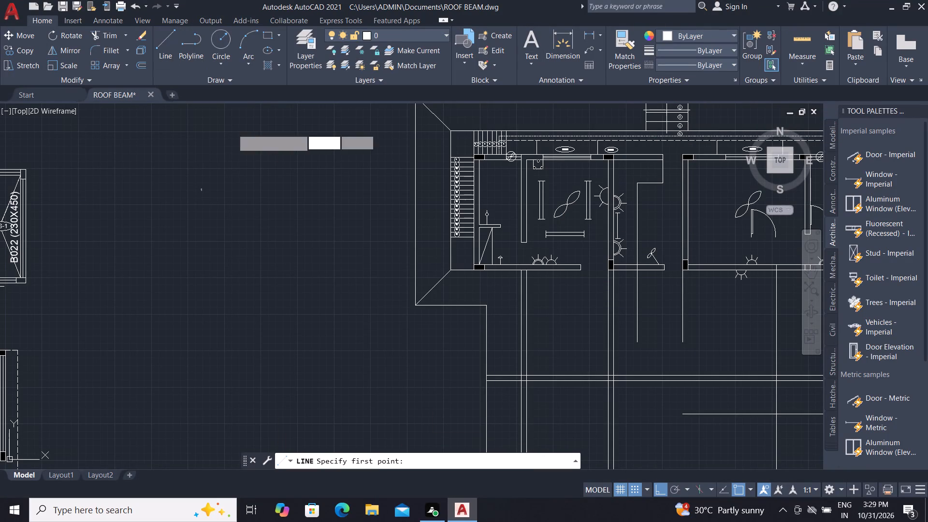
left_click(486, 307)
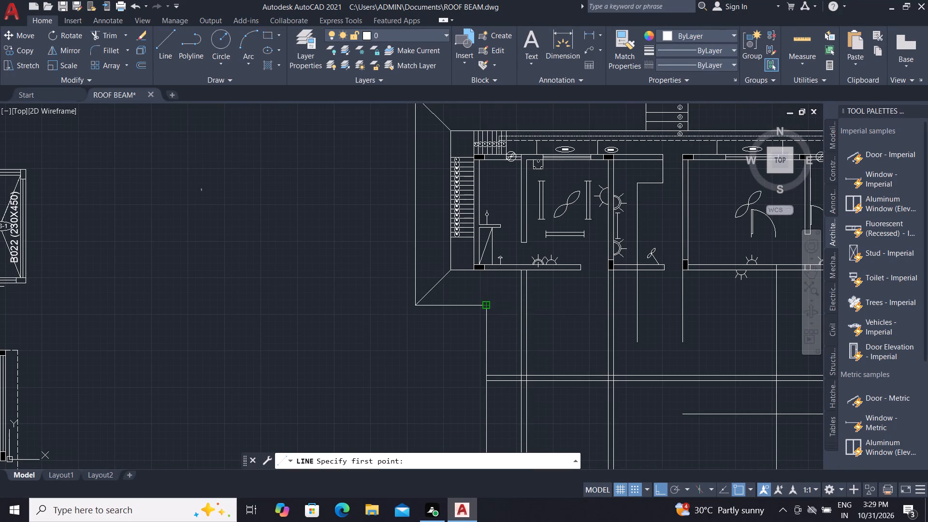
left_click(520, 270)
scroll(521, 273, "up", 2)
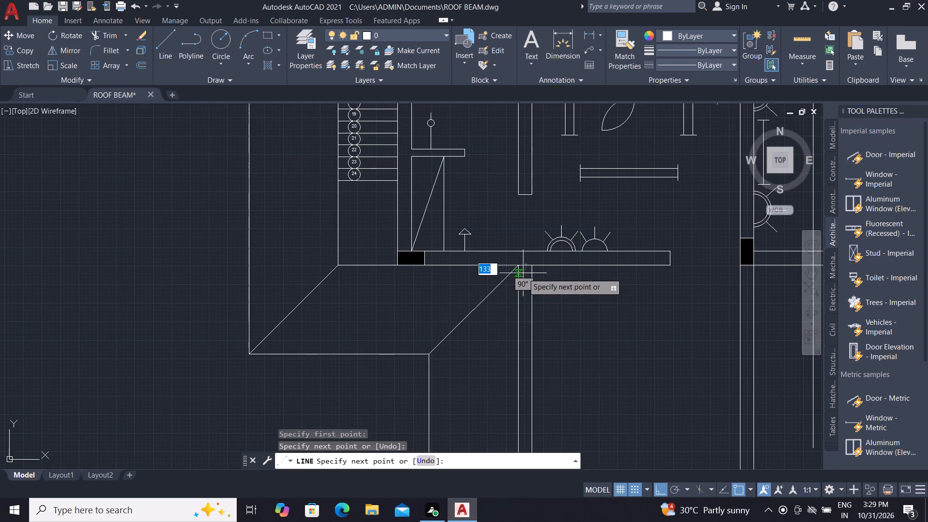
key("Escape")
Erase the vertical outer line running down from the inner corner of the plan's lower-right roof overhang.
scroll(516, 284, "down", 5)
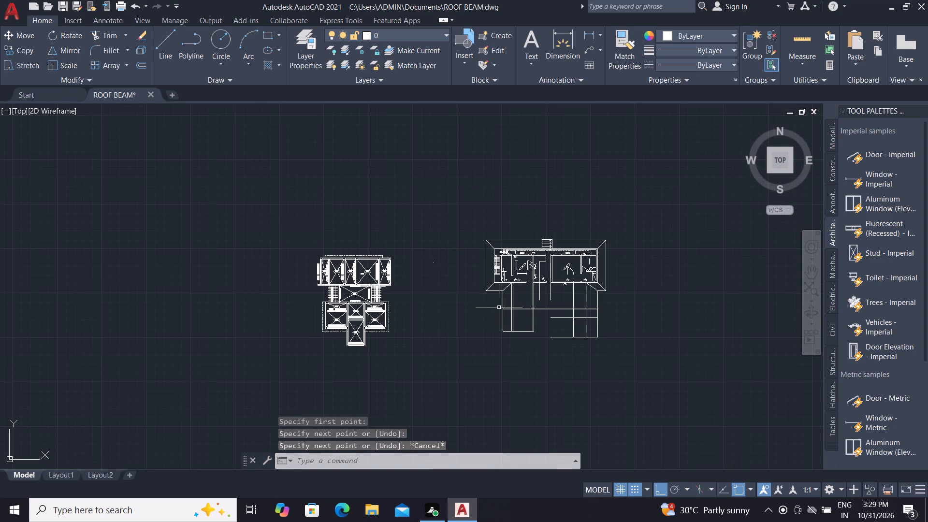
scroll(607, 288, "up", 1)
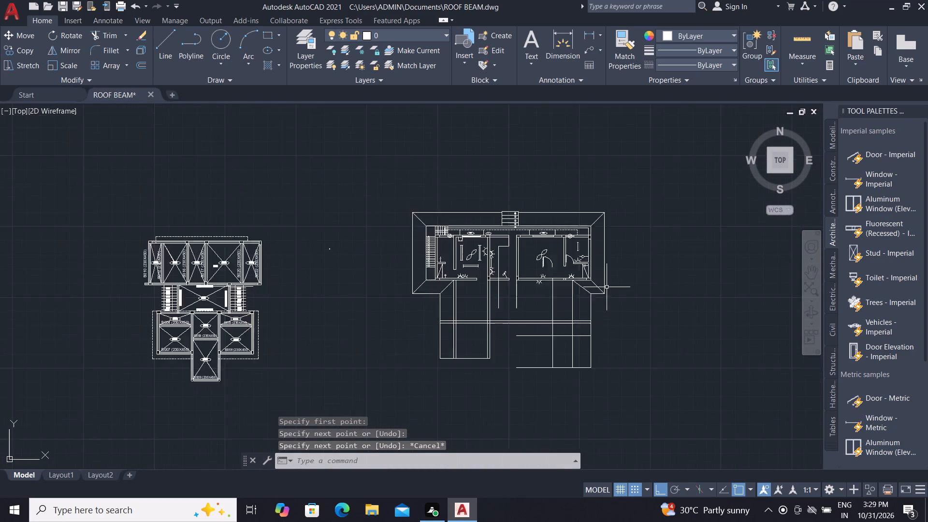
scroll(607, 287, "up", 3)
scroll(565, 289, "up", 1)
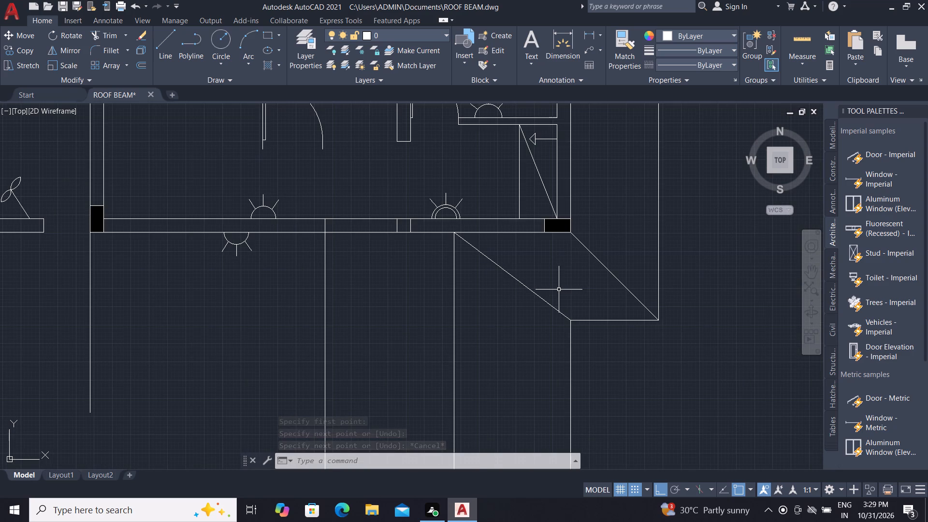
key("Escape")
scroll(565, 288, "down", 2)
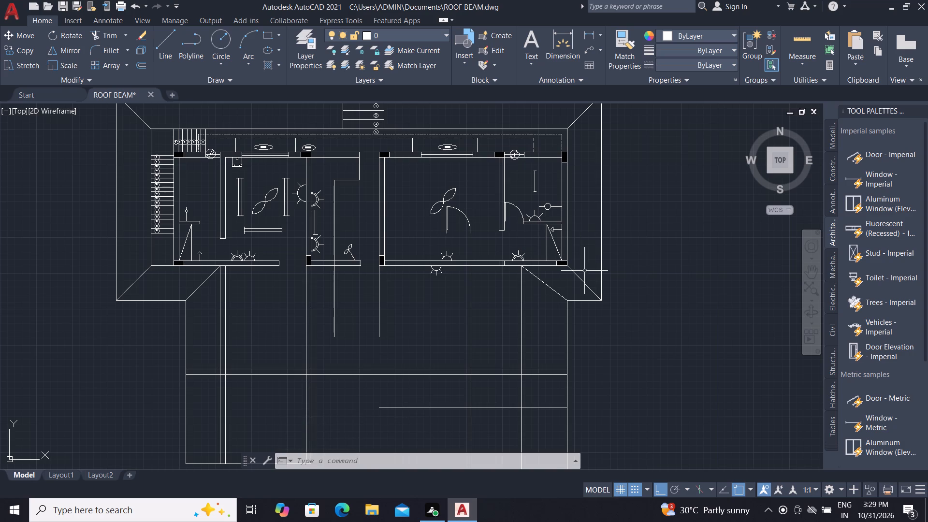
key("Escape")
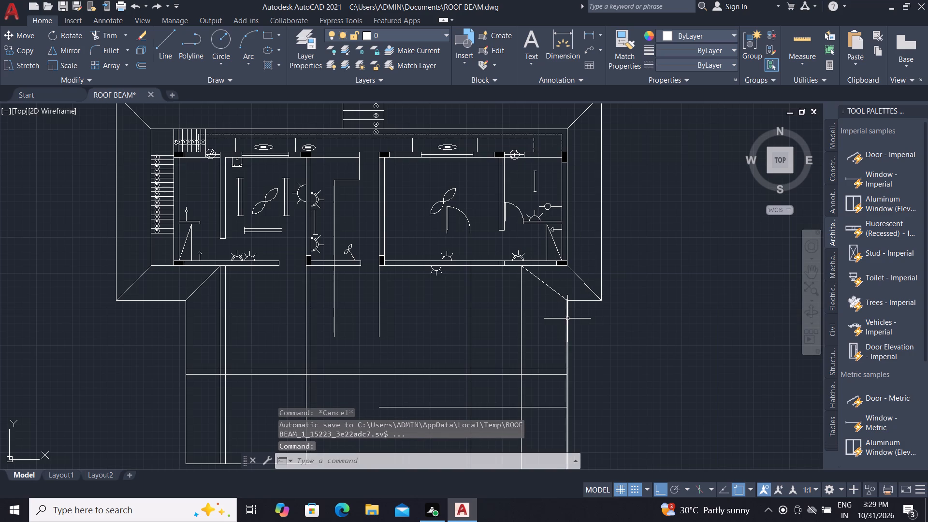
left_click(567, 319)
key("Delete")
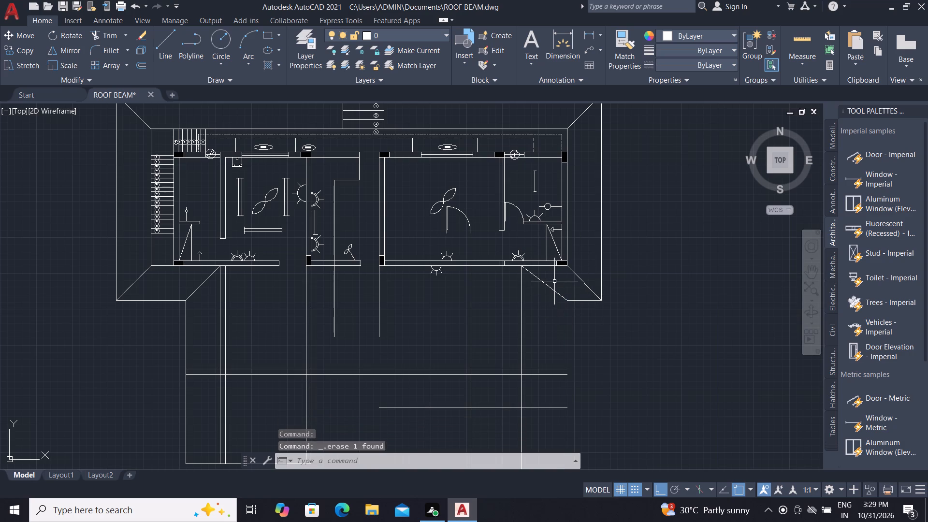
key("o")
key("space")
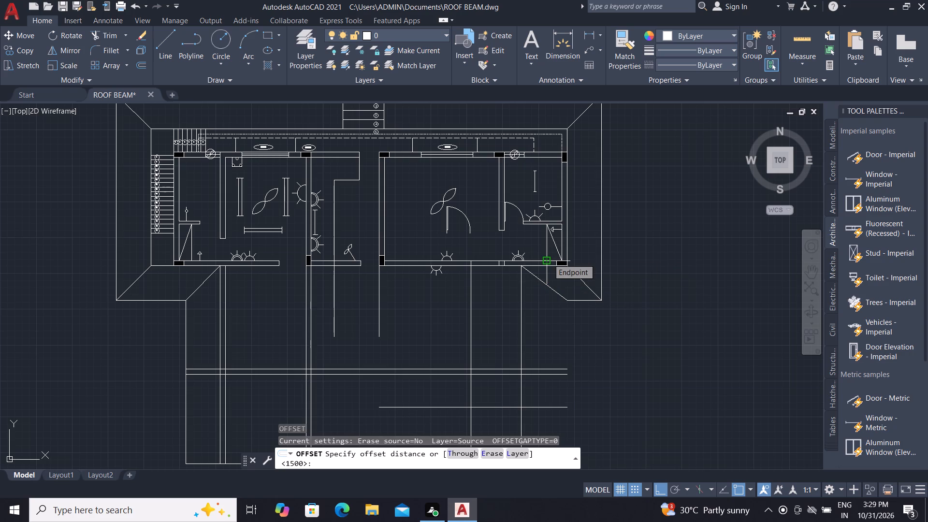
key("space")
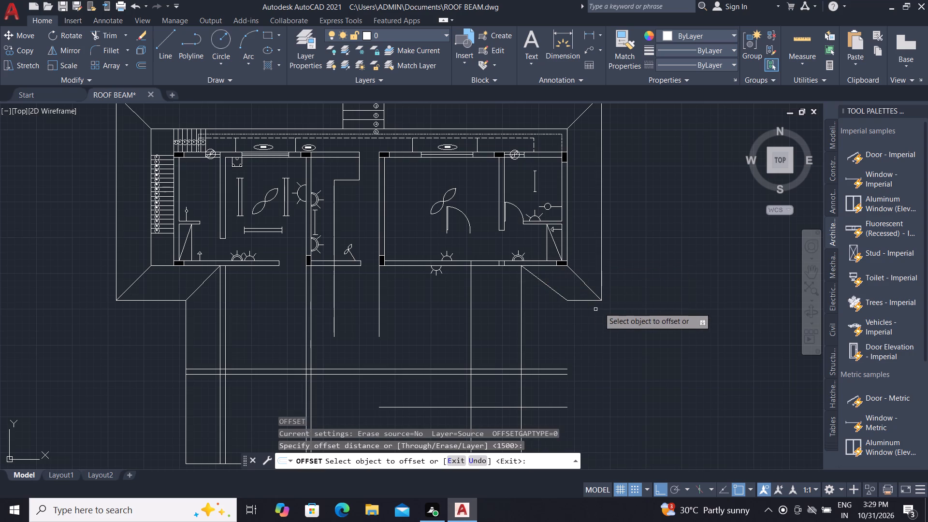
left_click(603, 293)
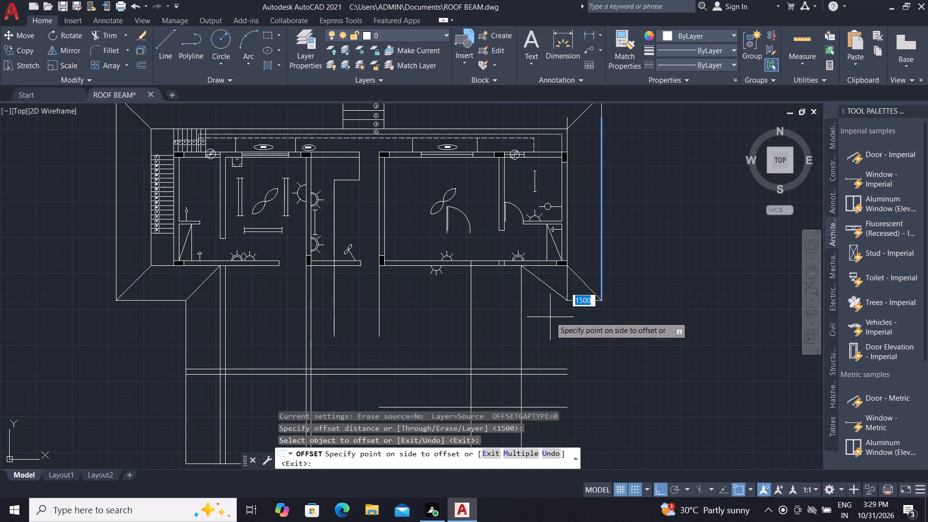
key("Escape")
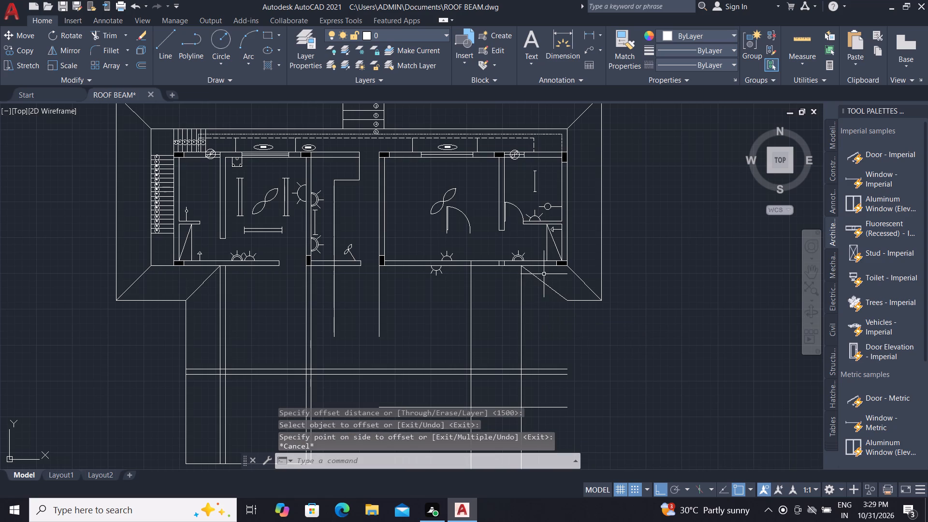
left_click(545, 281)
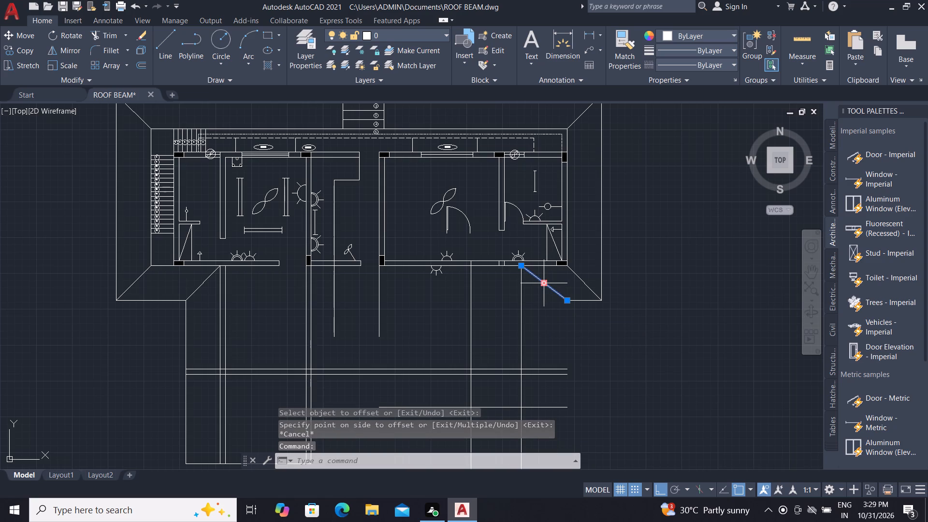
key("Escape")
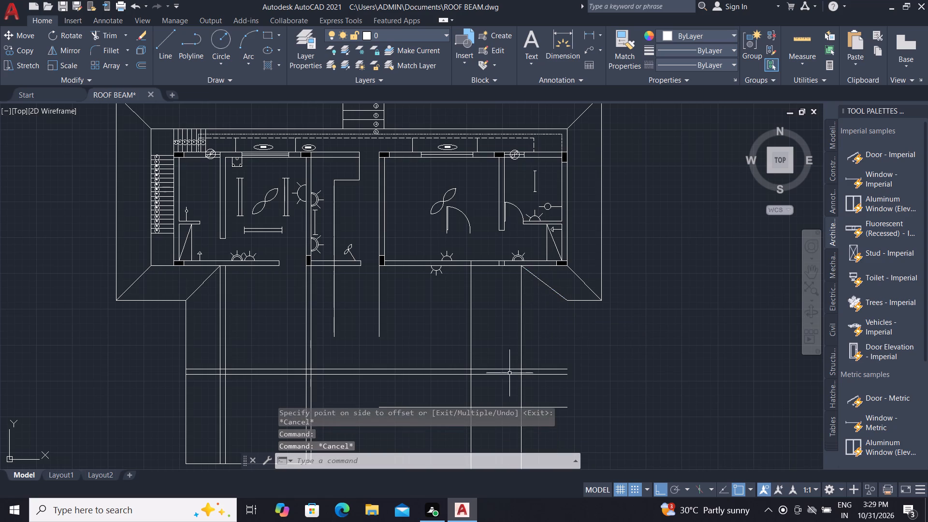
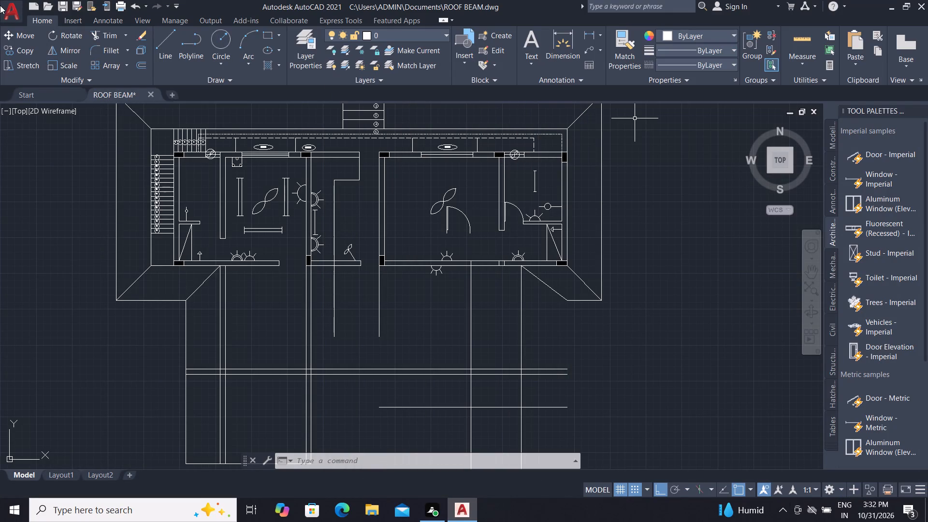
Offset the lower-left wing's outermost vertical wall line, facing the central passage, by 7360 toward the right-hand wing.
key("Escape")
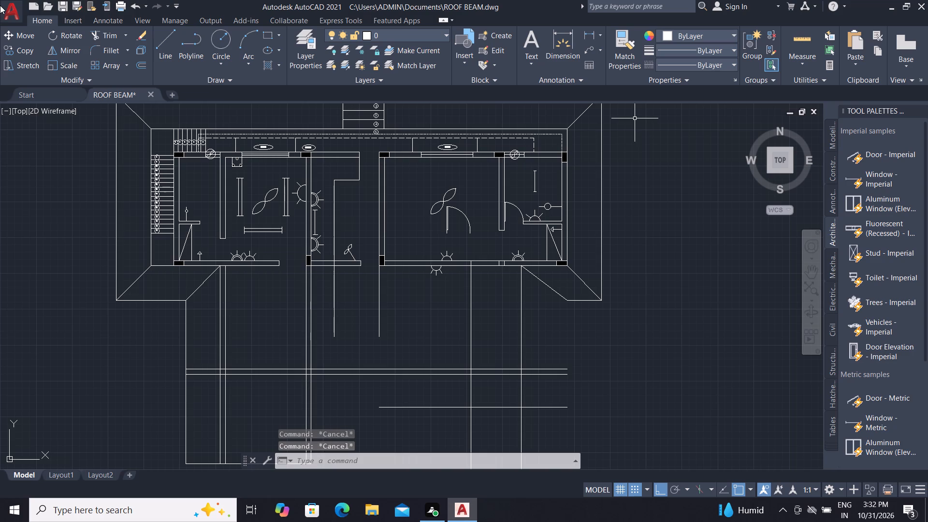
key("Escape")
key("Escape")
key("Escape")
key("Escape")
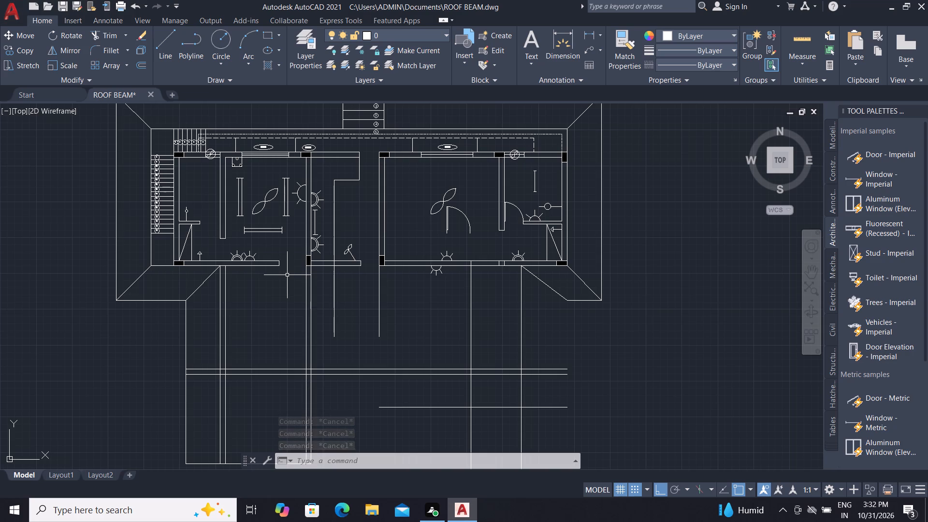
middle_click_drag(287, 275, 290, 240)
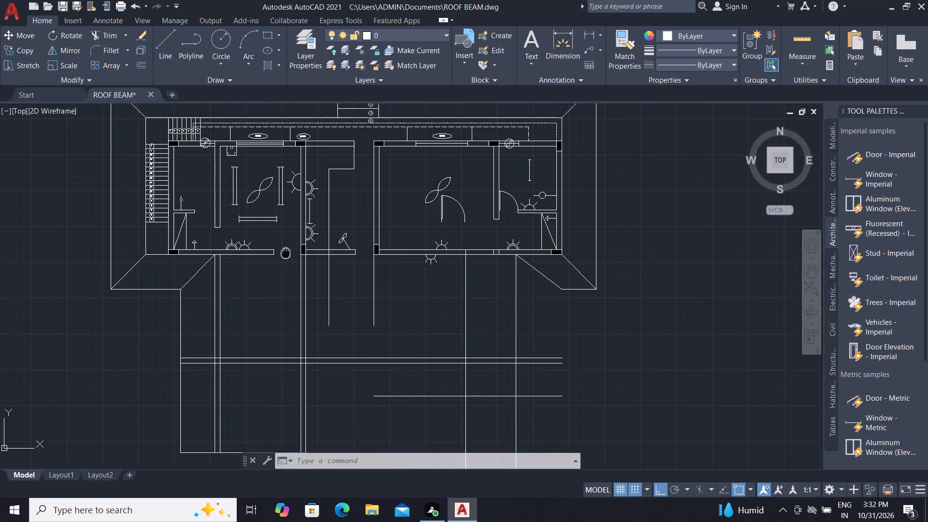
middle_click_drag(290, 240, 295, 212)
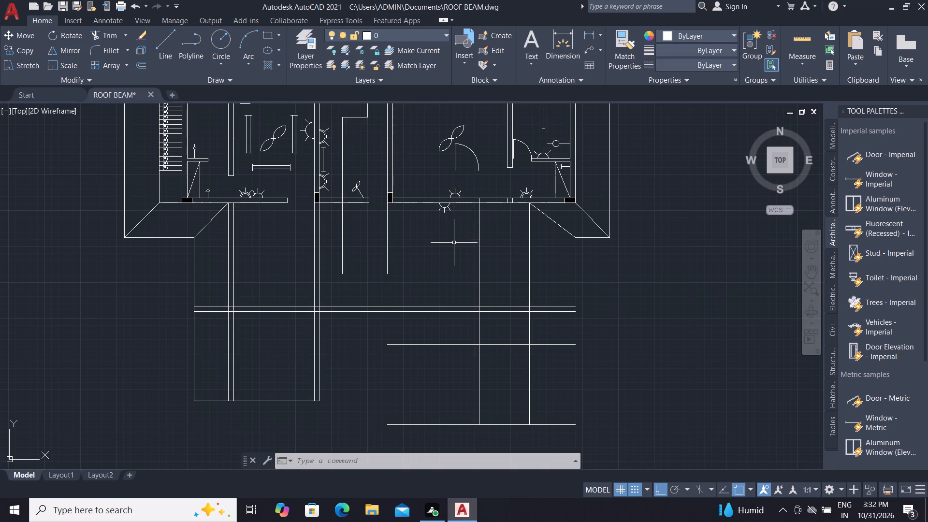
key("Escape")
type("O")
key("space")
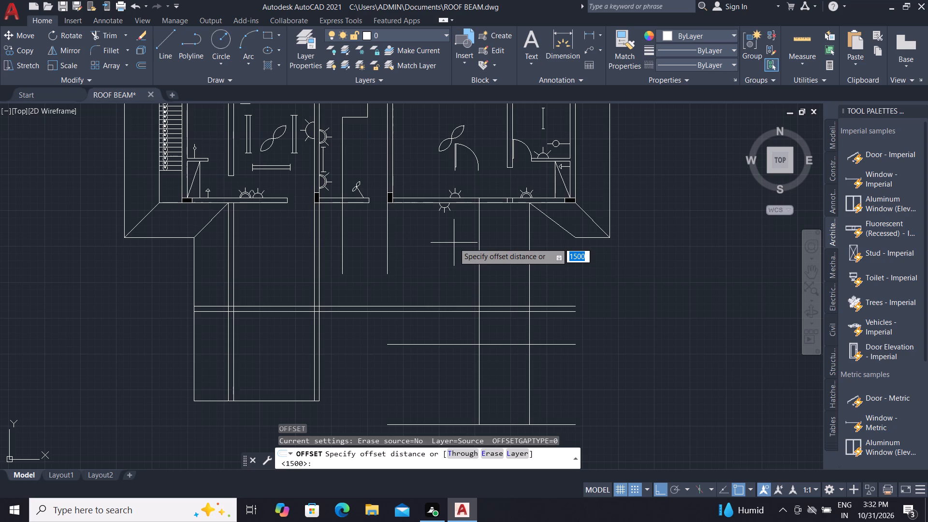
key("7")
key("3")
key("6")
type("0")
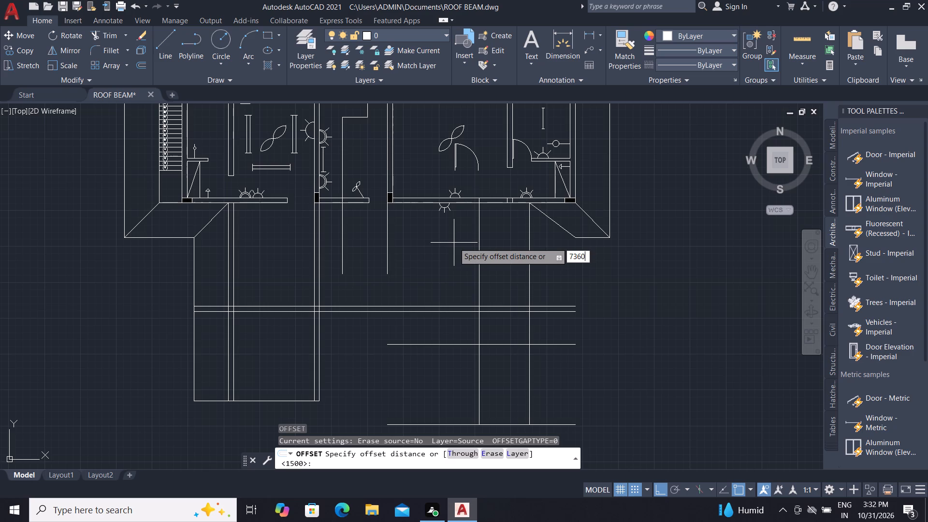
key("space")
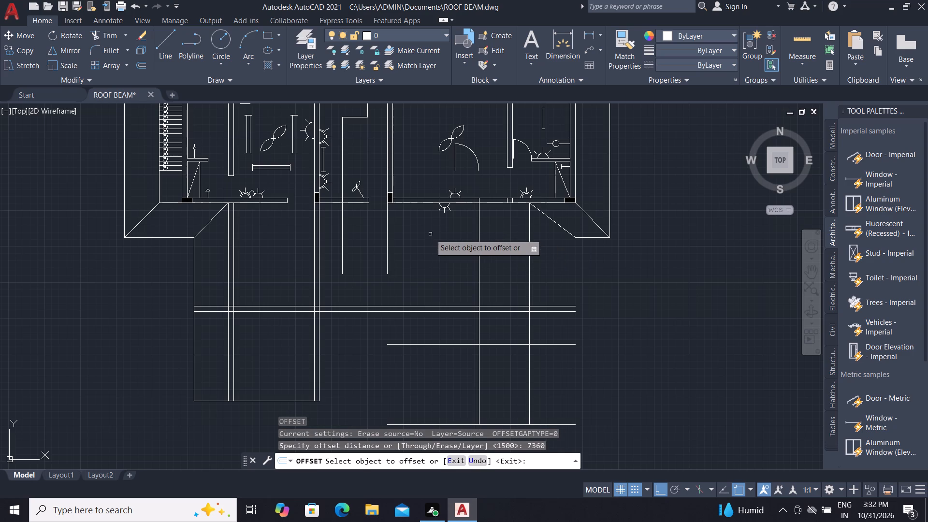
left_click(319, 283)
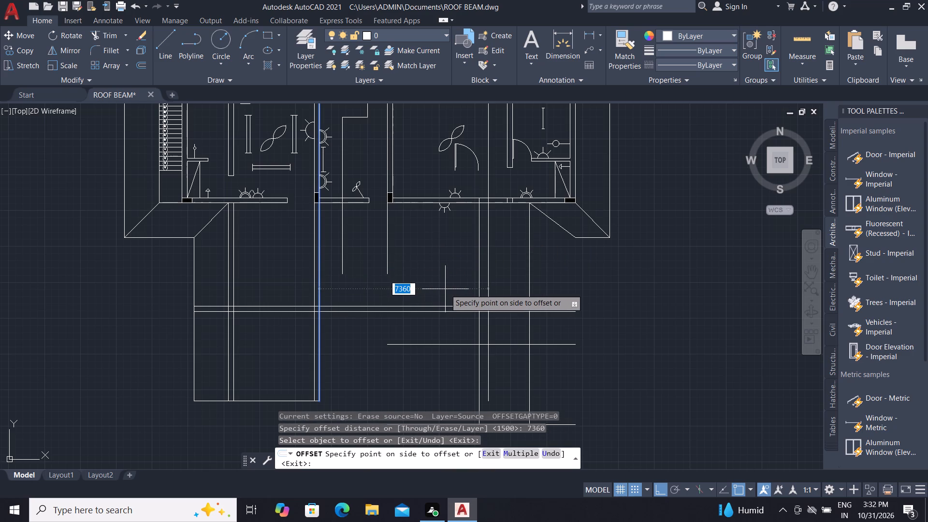
left_click(490, 289)
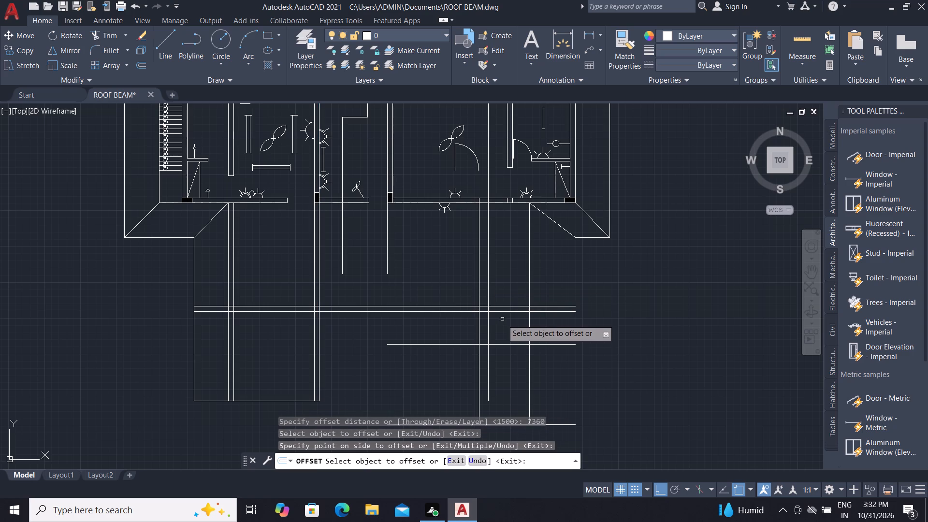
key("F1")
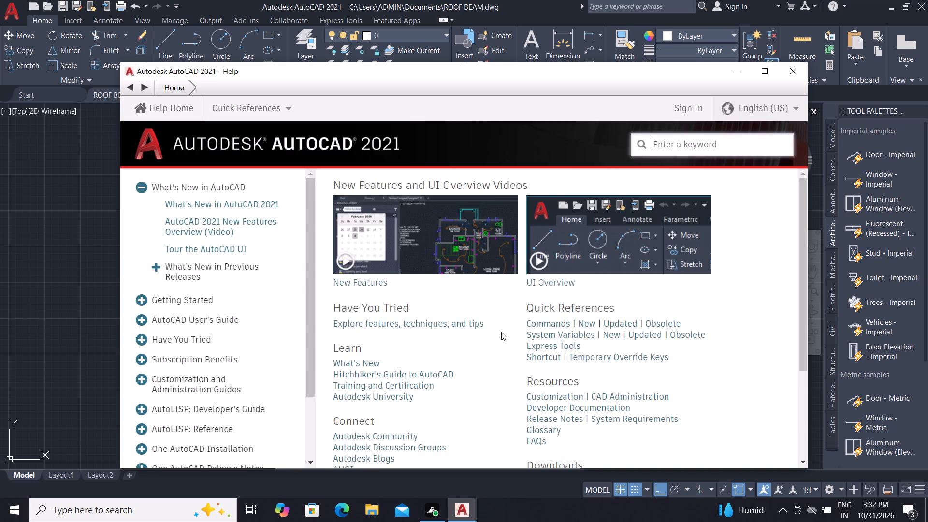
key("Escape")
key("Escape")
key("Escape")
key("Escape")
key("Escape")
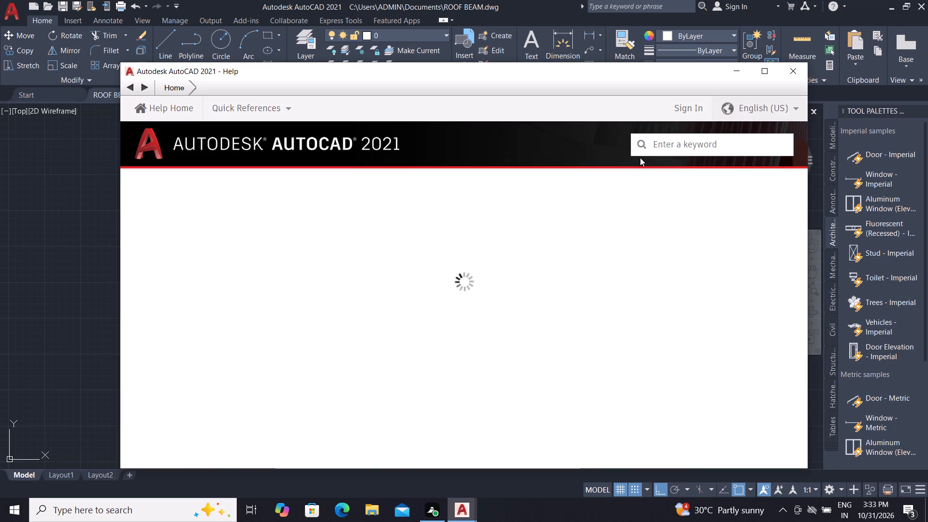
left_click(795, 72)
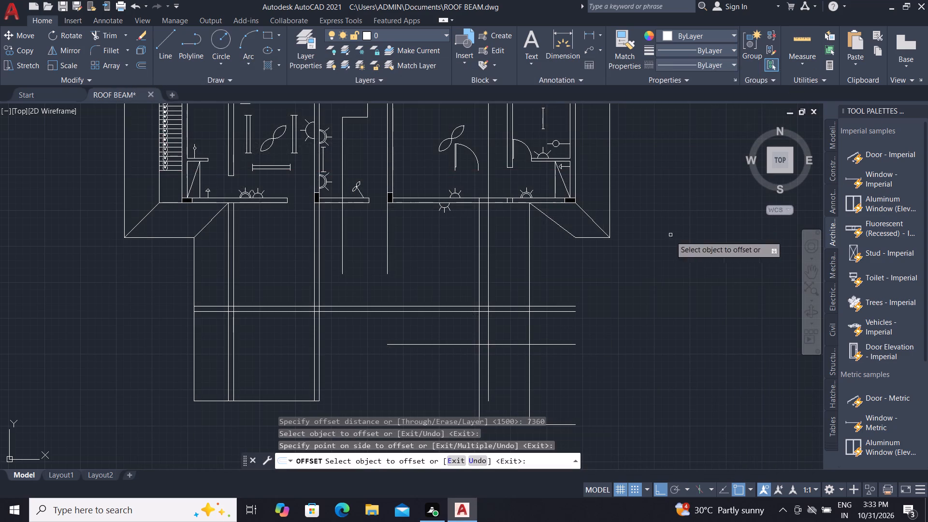
Trim the part of the new offset line that runs through the right-hand room above the bottom wall.
type("TR")
key("space")
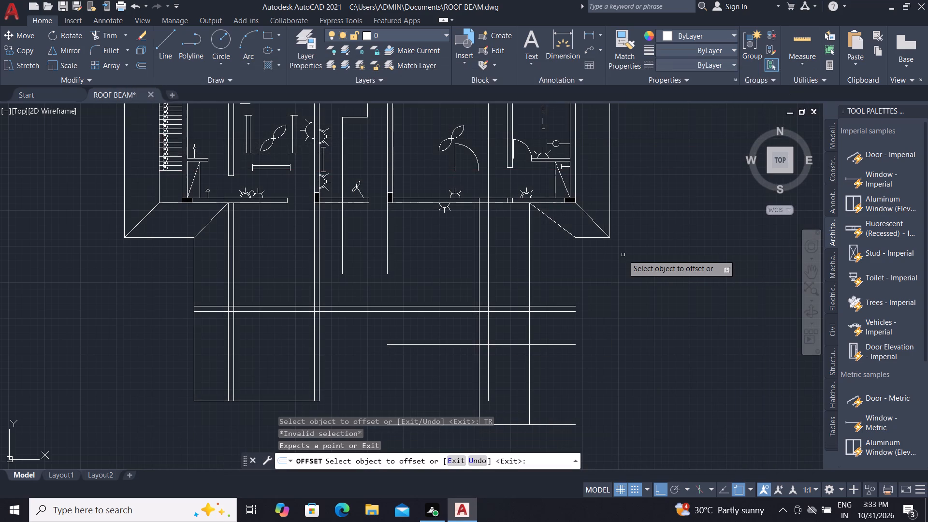
key("Escape")
key("Escape")
type("TR")
key("space")
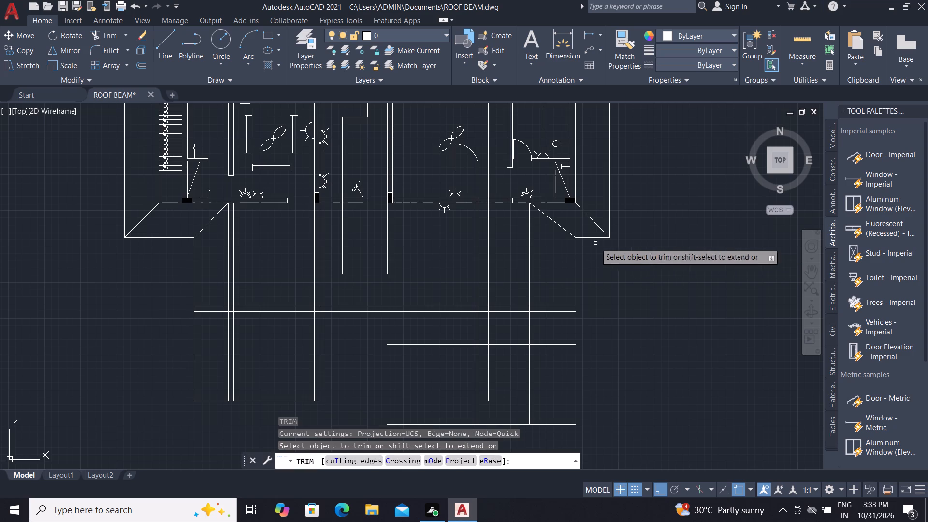
left_click(488, 176)
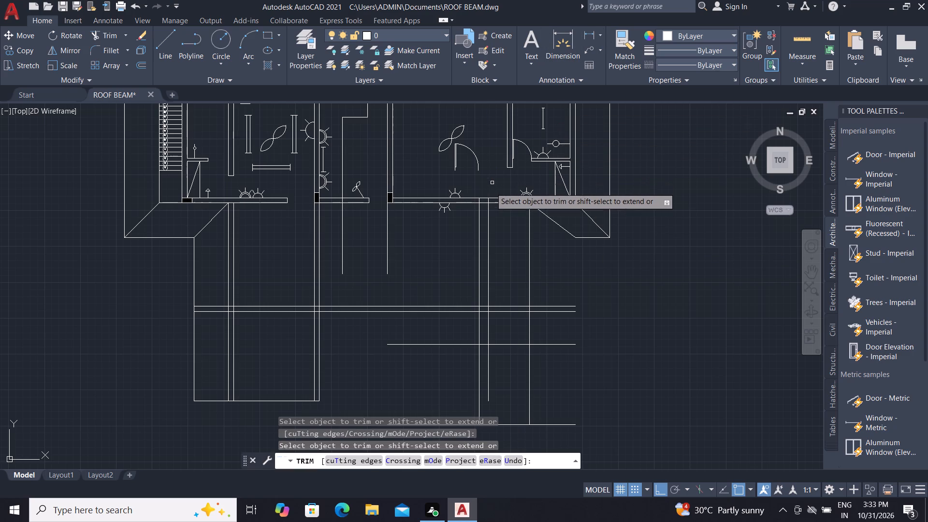
Trim away the older vertical line just left of the new offset line, both below and within the bottom wall.
scroll(476, 202, "up", 3)
left_click(478, 197)
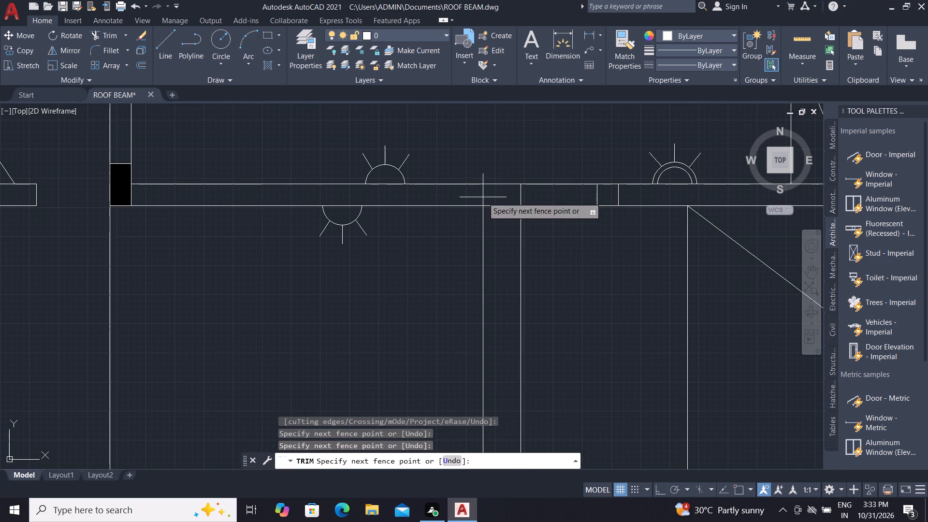
left_click(483, 197)
left_click(485, 223)
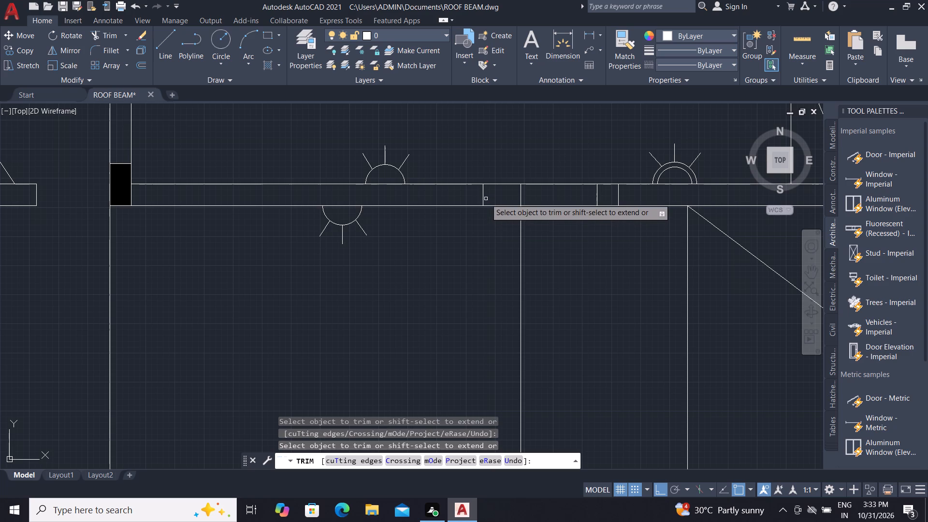
left_click(482, 197)
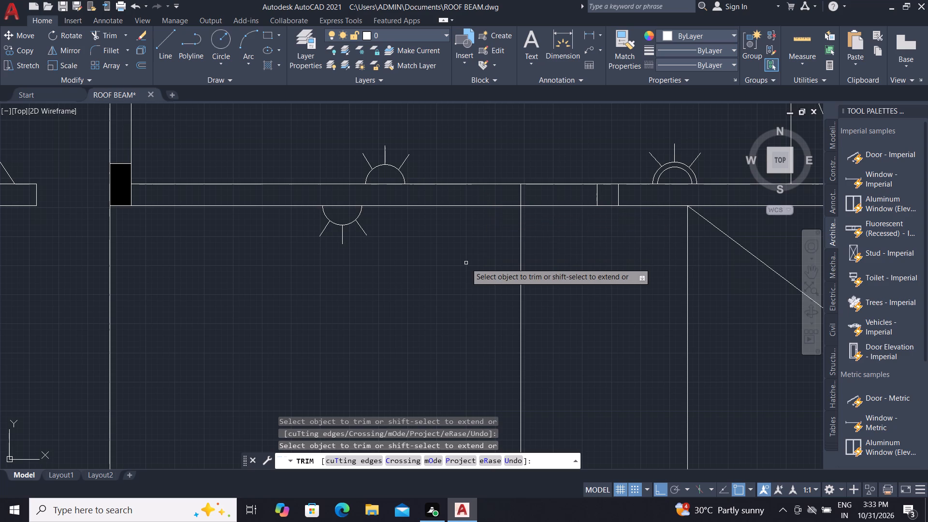
key("Escape")
key("Escape")
key("Escape")
key("Escape")
key("Escape")
key("Escape")
key("Escape")
key("Escape")
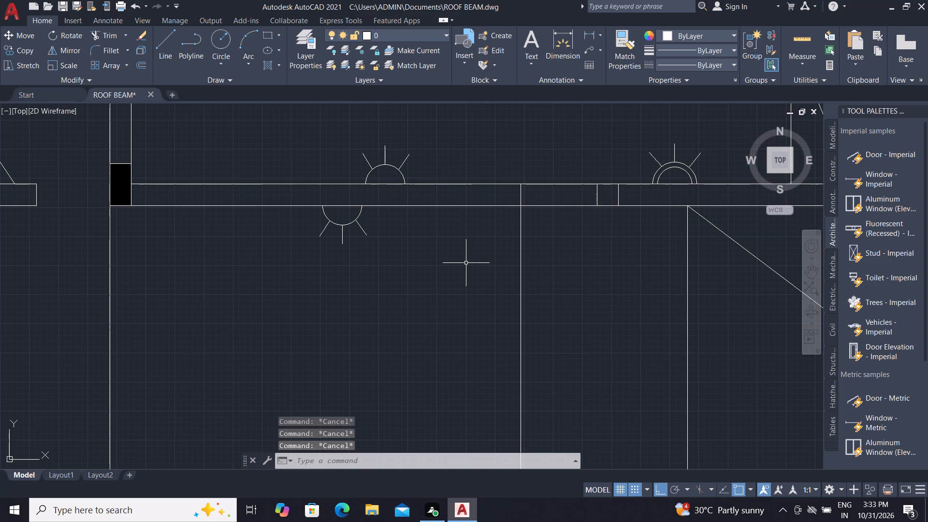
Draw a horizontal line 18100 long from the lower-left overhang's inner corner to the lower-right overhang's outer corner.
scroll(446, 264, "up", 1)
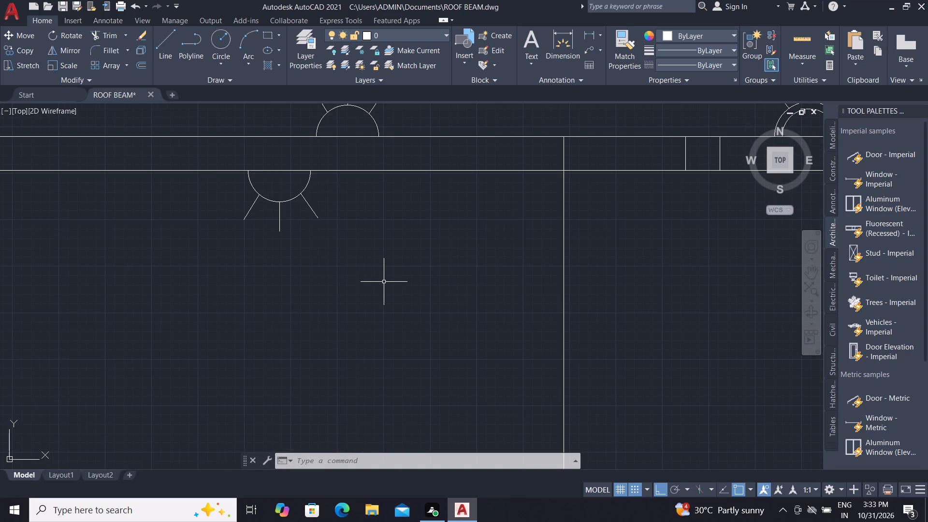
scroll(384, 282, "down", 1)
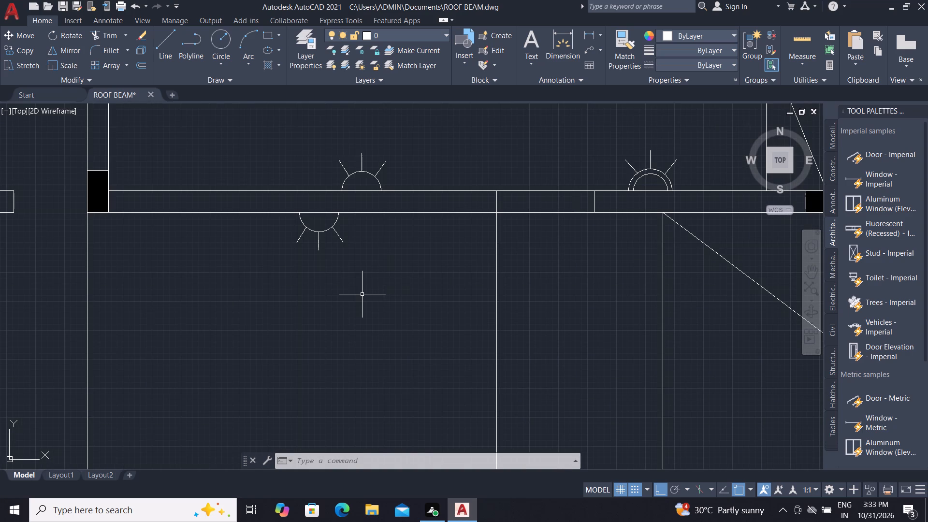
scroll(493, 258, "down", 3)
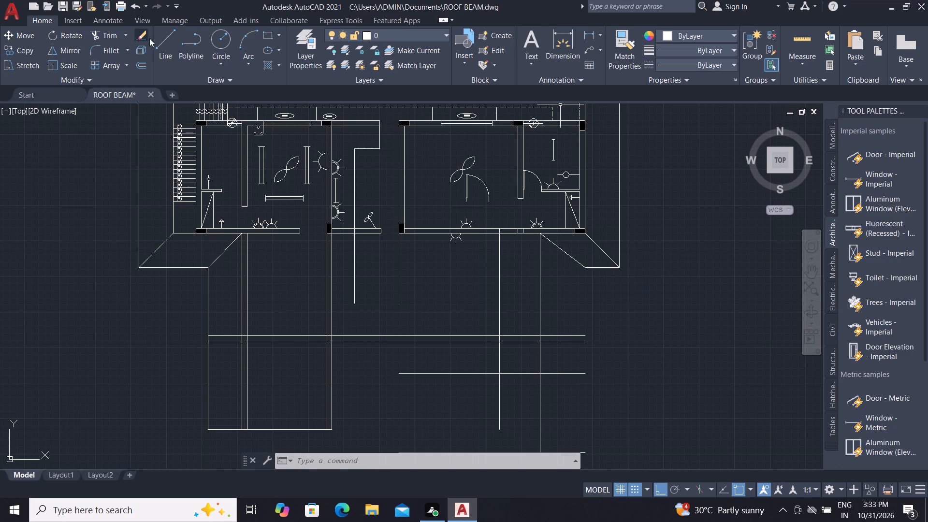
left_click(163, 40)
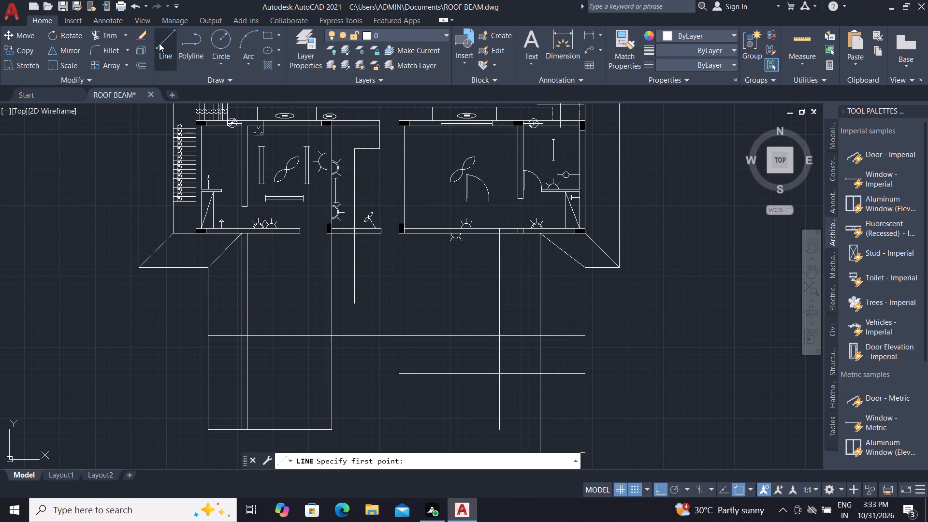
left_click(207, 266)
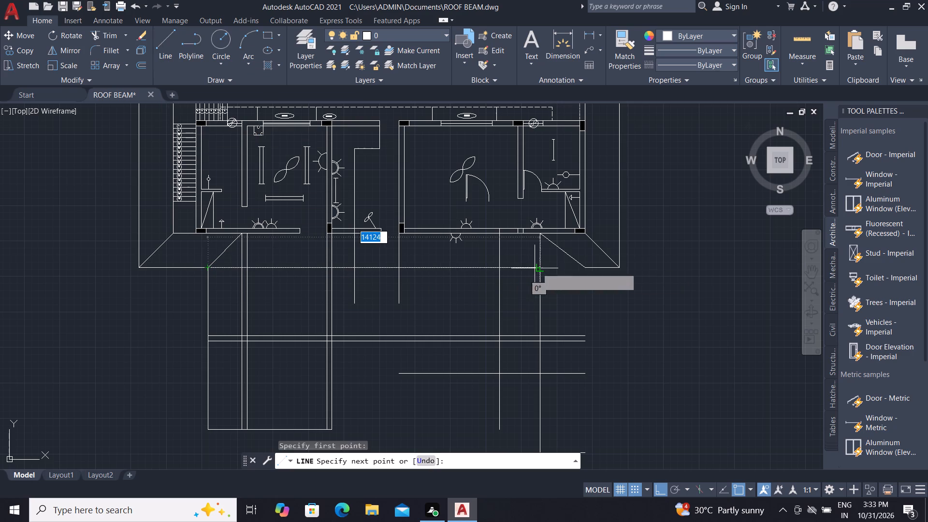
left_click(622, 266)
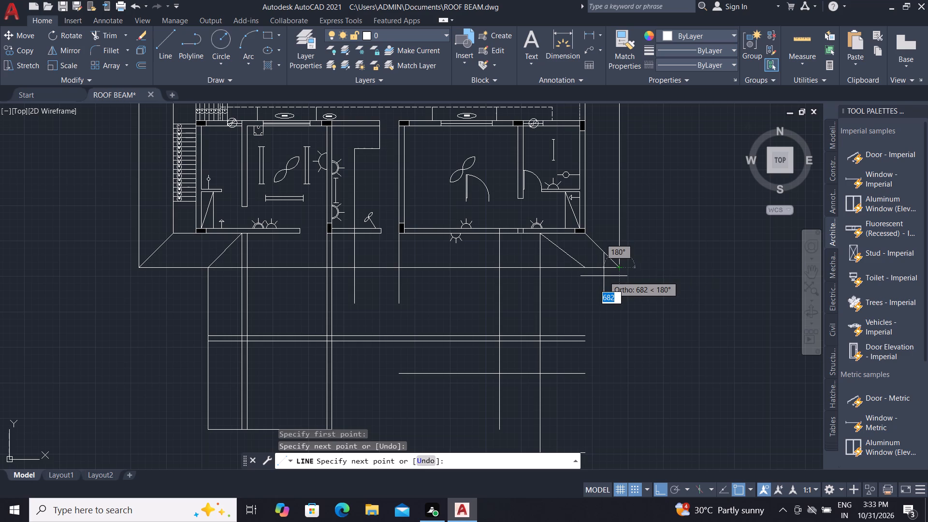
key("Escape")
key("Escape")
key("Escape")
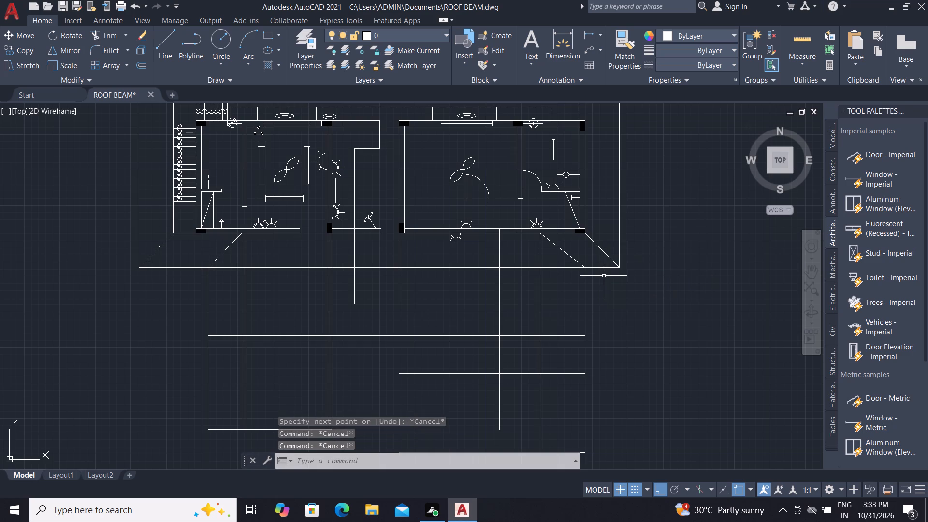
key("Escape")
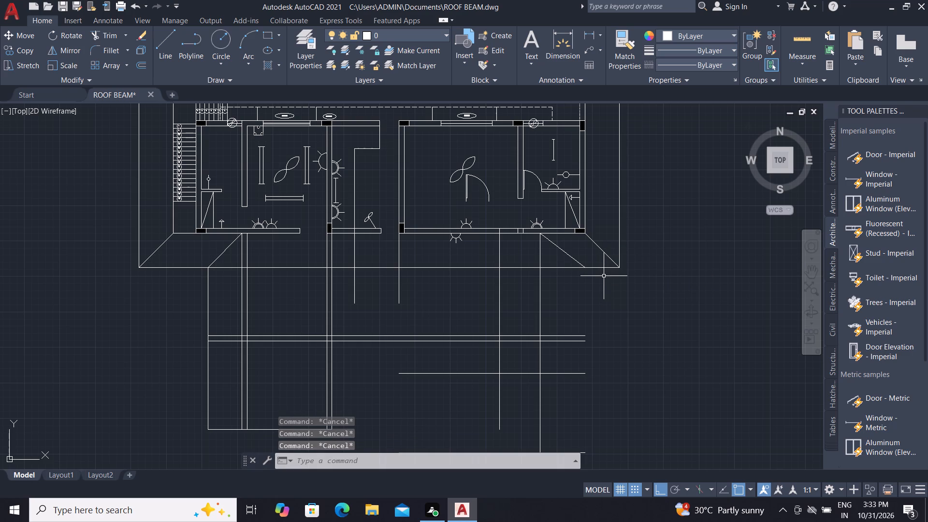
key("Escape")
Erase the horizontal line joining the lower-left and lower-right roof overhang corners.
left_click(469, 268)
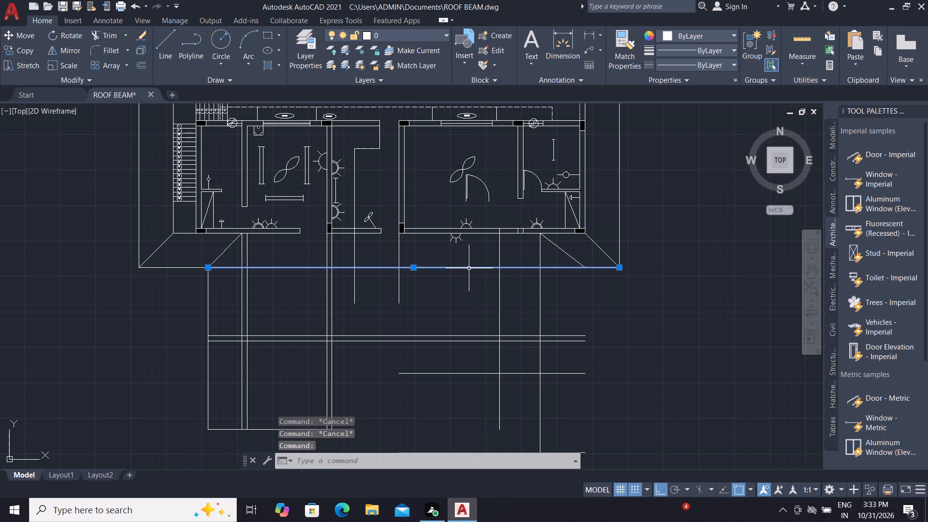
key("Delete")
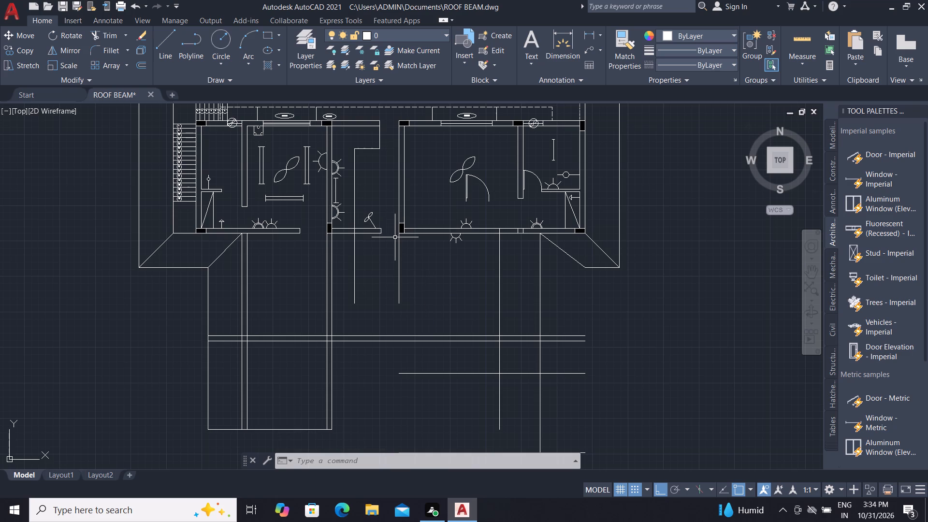
Trim away the two short vertical lines hanging below the bottom wall on either side of the central opening.
type("TR")
key("space")
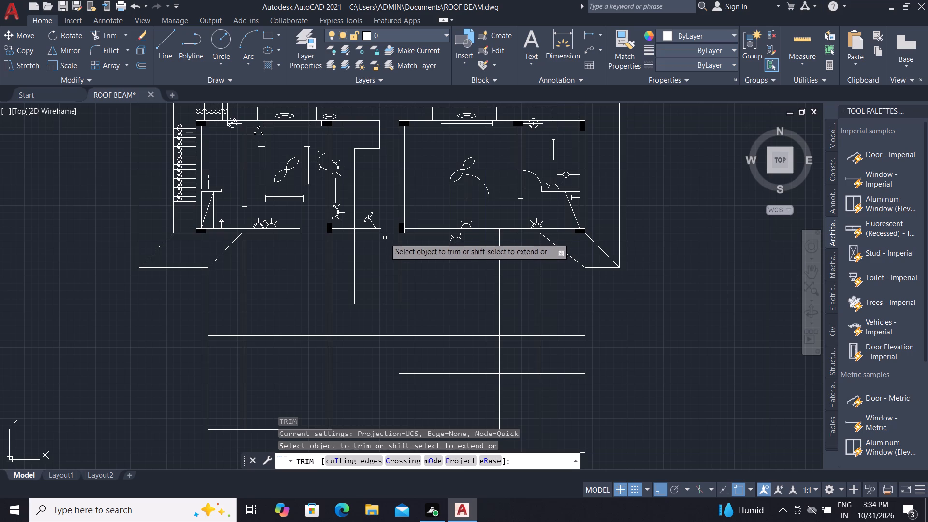
left_click(347, 269)
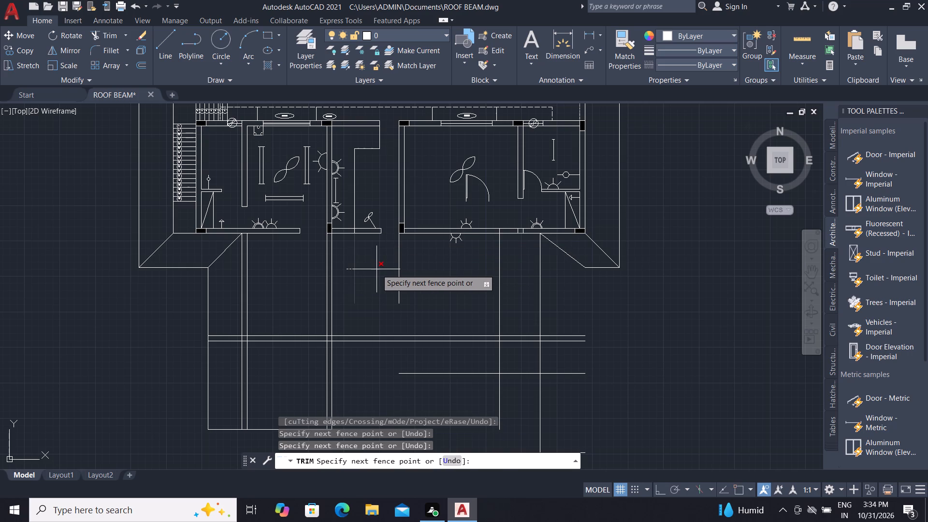
left_click(443, 265)
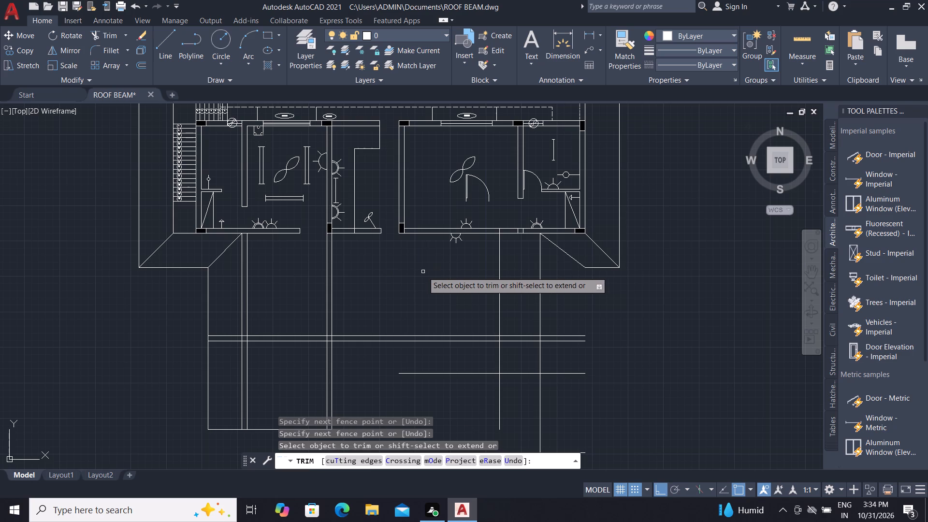
key("Escape")
key("Escape")
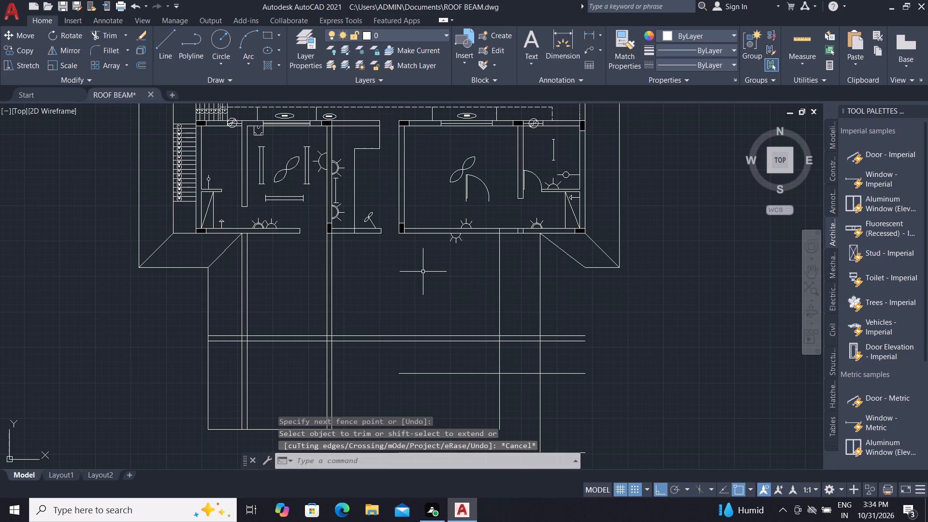
key("Escape")
key("Escape")
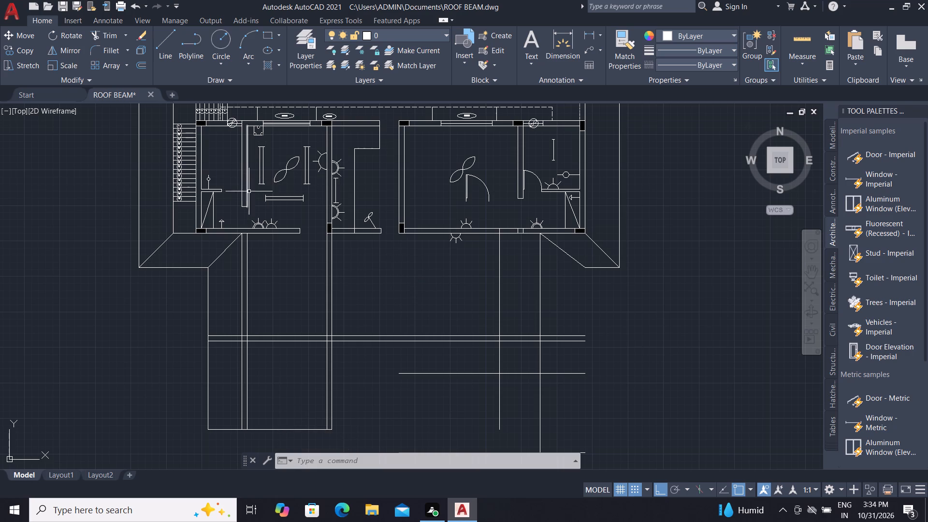
Copy the horizontal tube-light symbol from the lower-left room about 4583 at 325°, into the open area below the bottom wall.
scroll(268, 196, "up", 1)
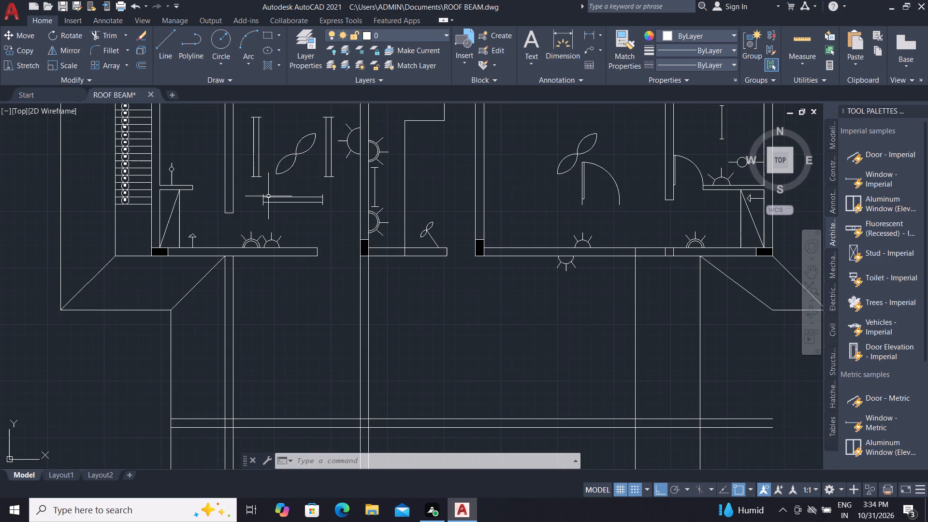
left_click(257, 188)
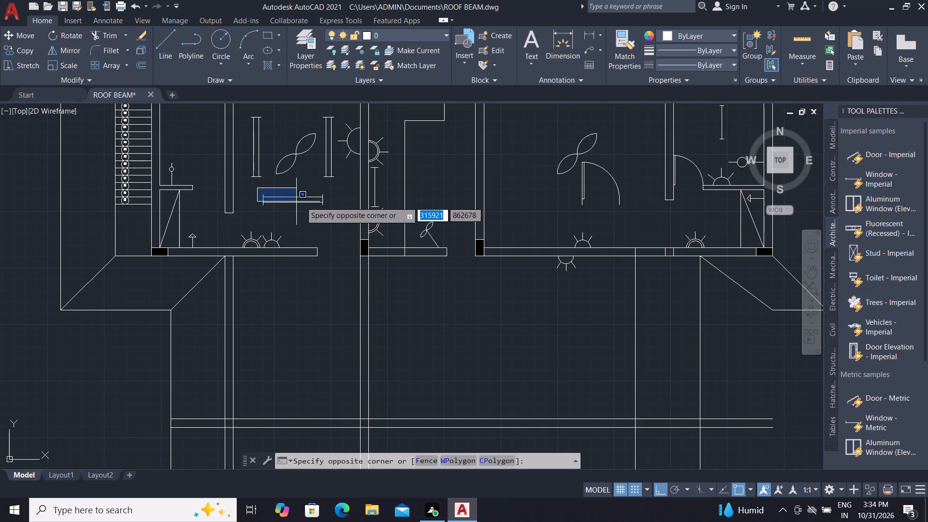
left_click(333, 216)
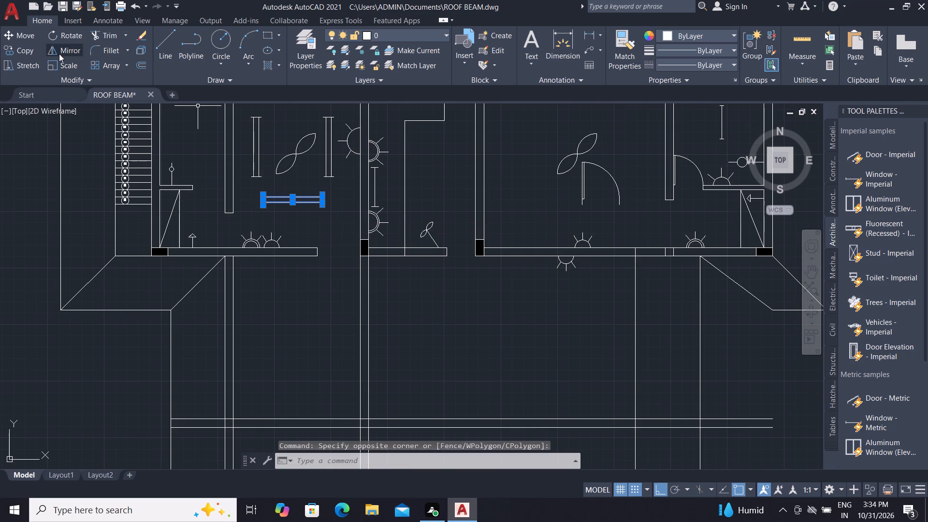
left_click(22, 50)
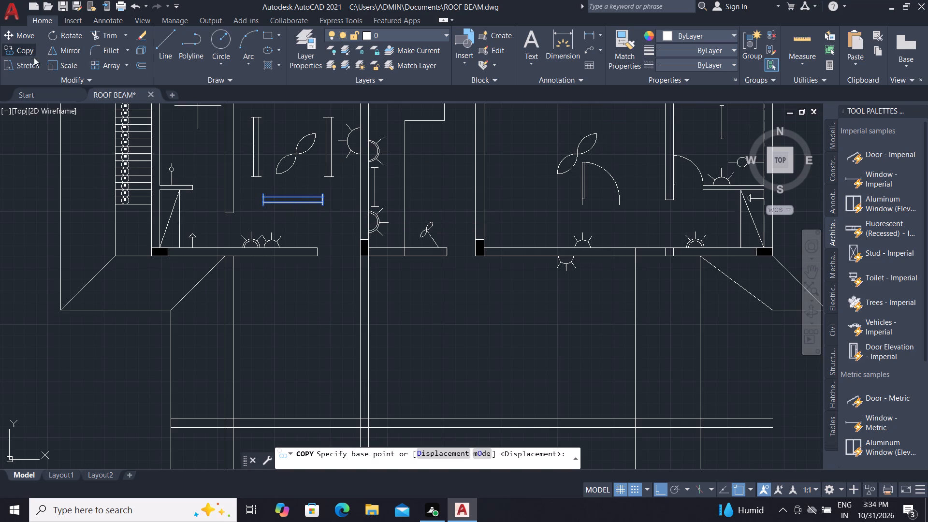
left_click(263, 206)
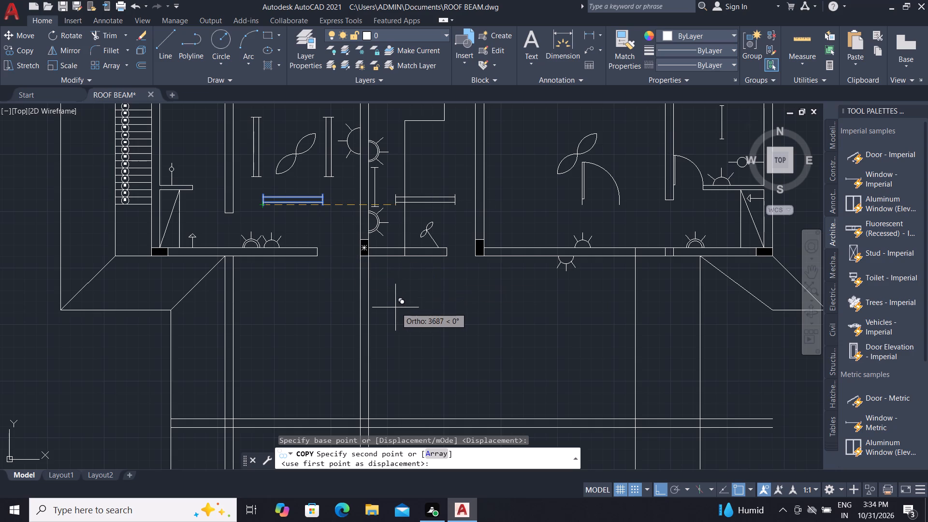
key("F8")
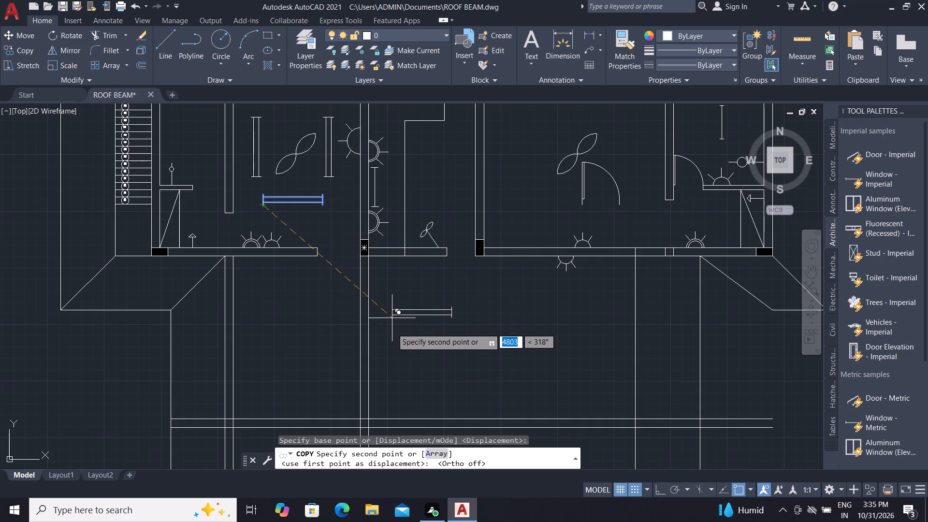
left_click(399, 301)
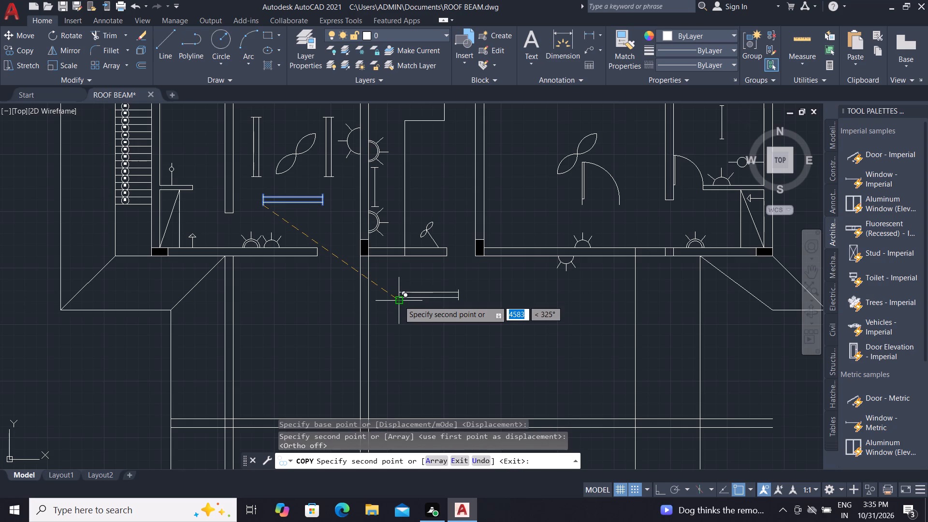
key("Escape")
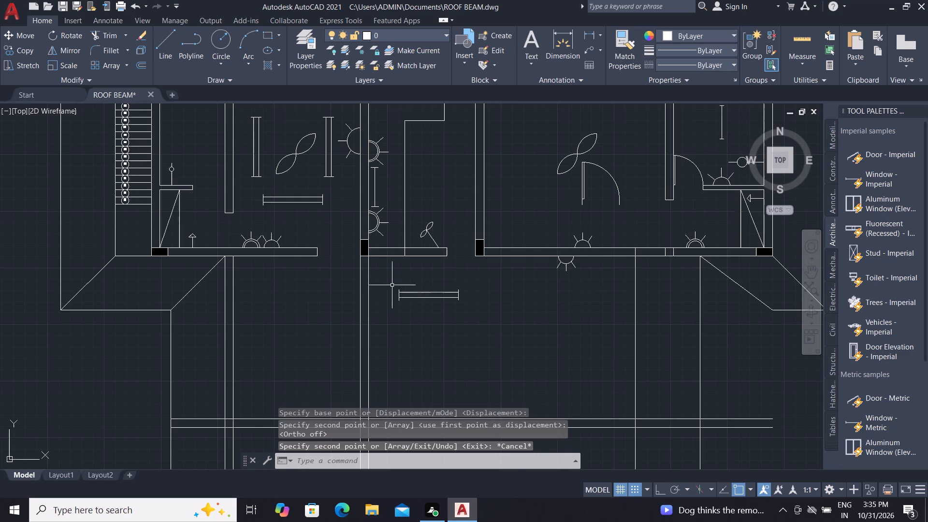
Copy the new tube-light symbol twice: about 3785 straight to the right, and about 2198 at 337° between and below the pair.
left_click(388, 282)
left_click(471, 307)
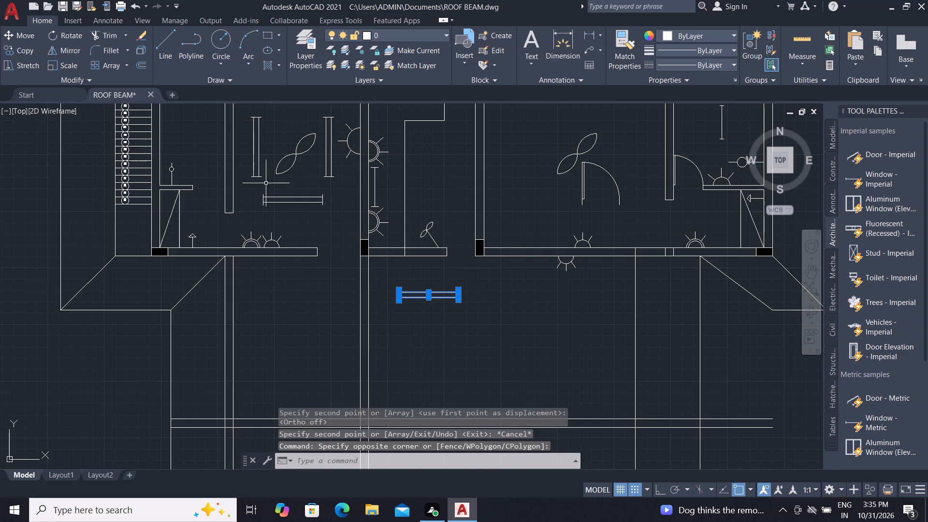
left_click(9, 52)
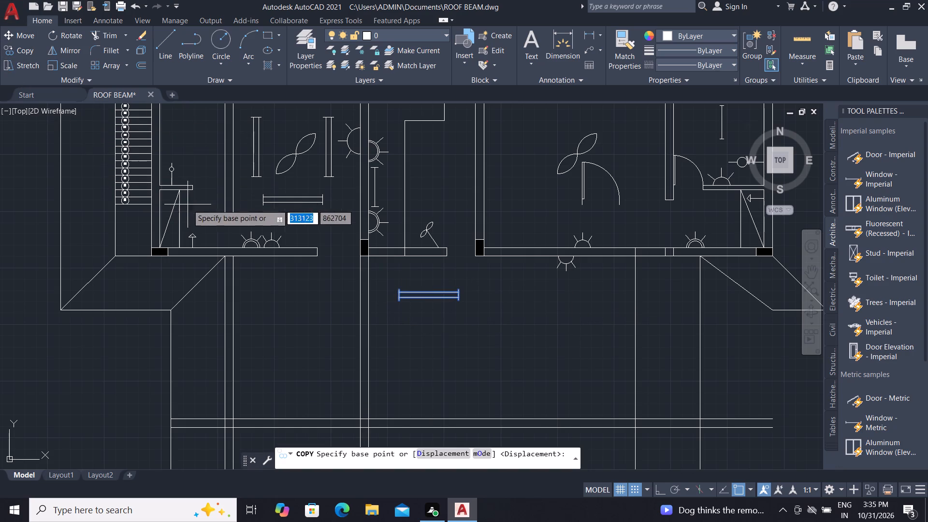
left_click(397, 302)
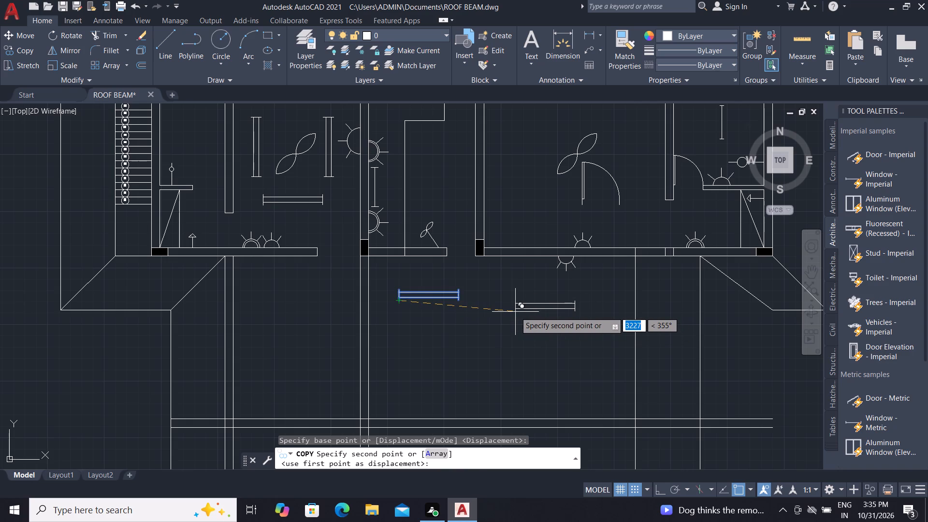
key("F8")
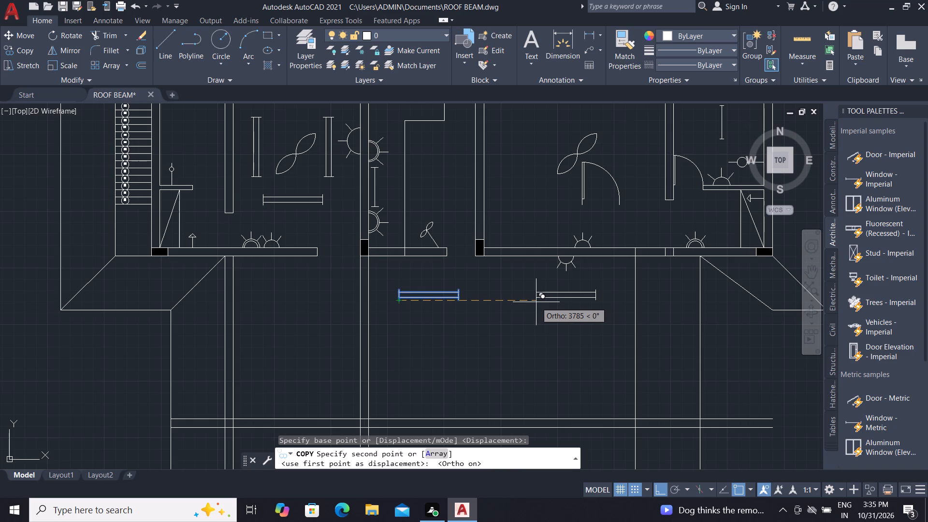
left_click(536, 302)
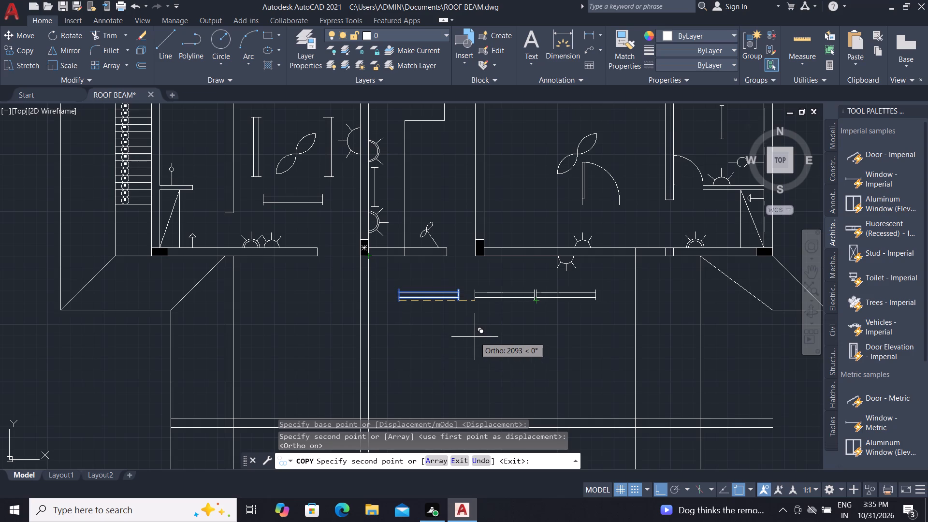
key("F8")
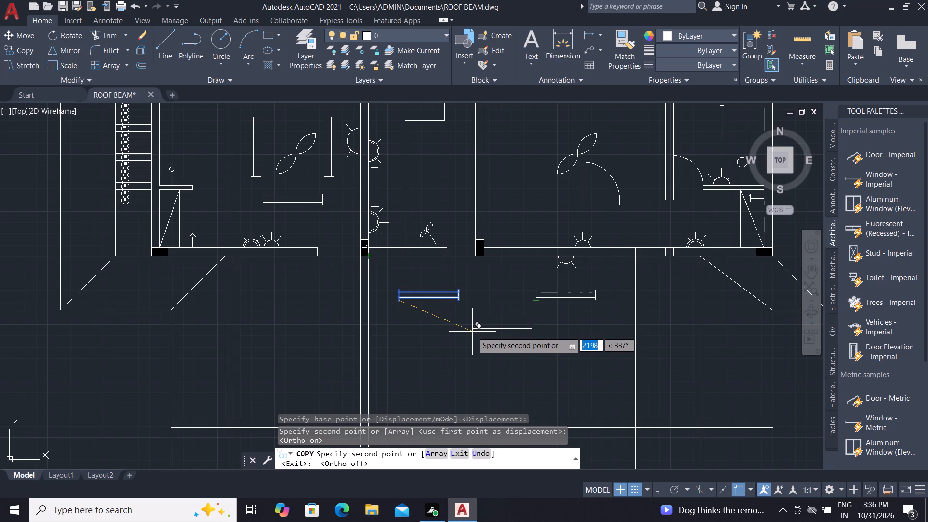
left_click(472, 332)
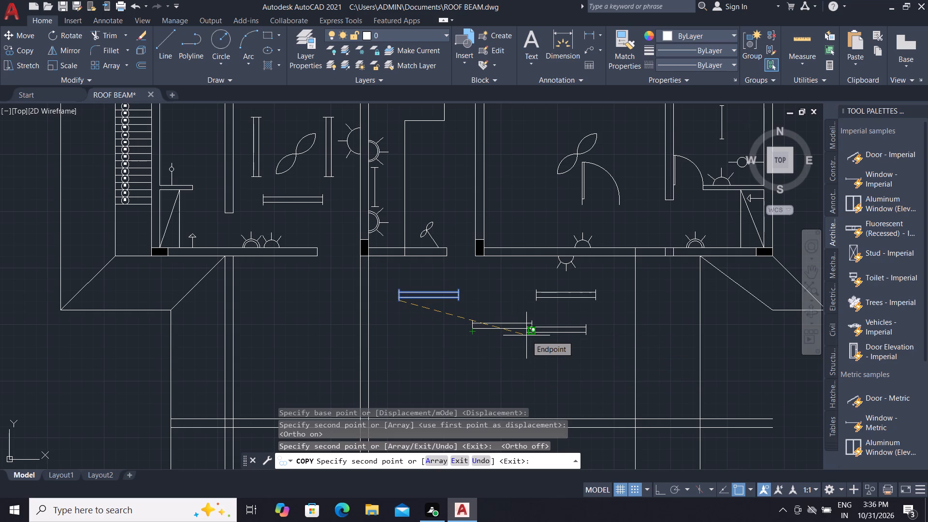
key("Escape")
key("Escape")
key("Escape")
key("Escape")
key("Escape")
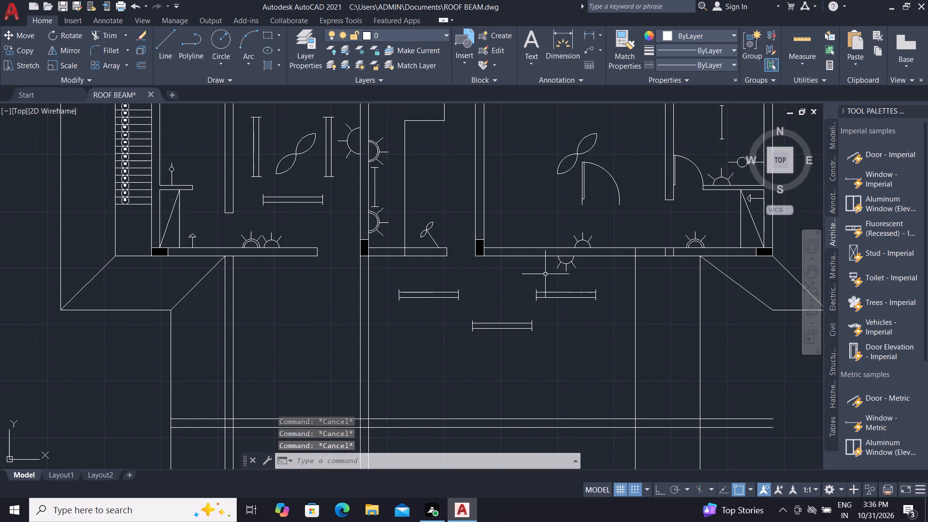
Copy the upper-right tube-light symbol in the area below the bottom wall about 2291 straight down.
left_click(526, 282)
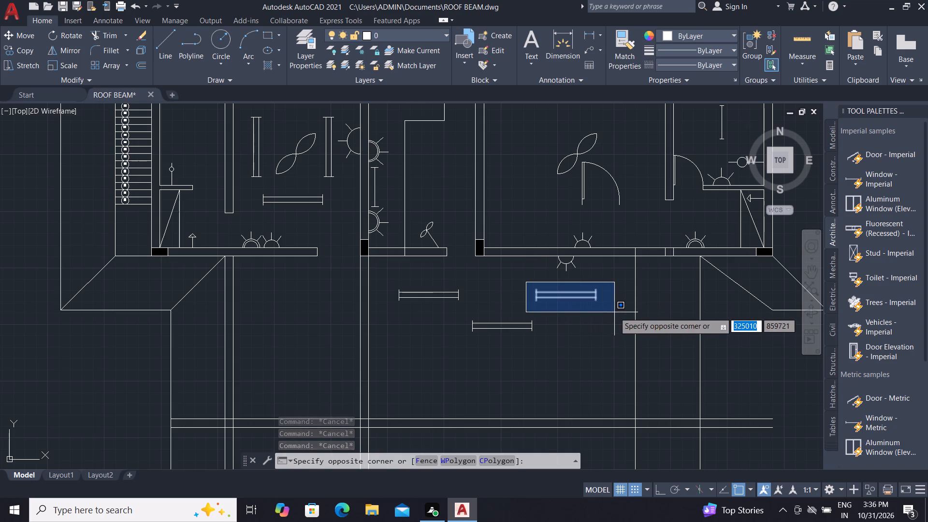
left_click(614, 312)
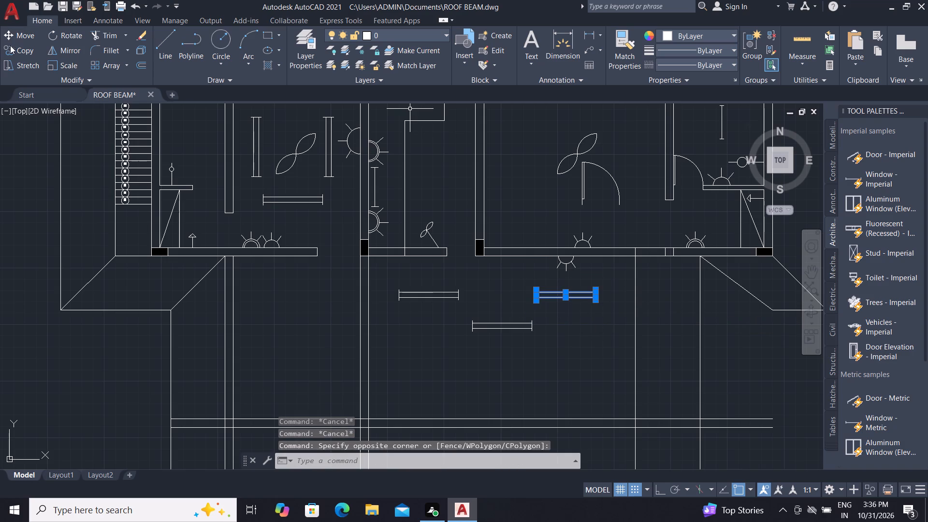
left_click(9, 51)
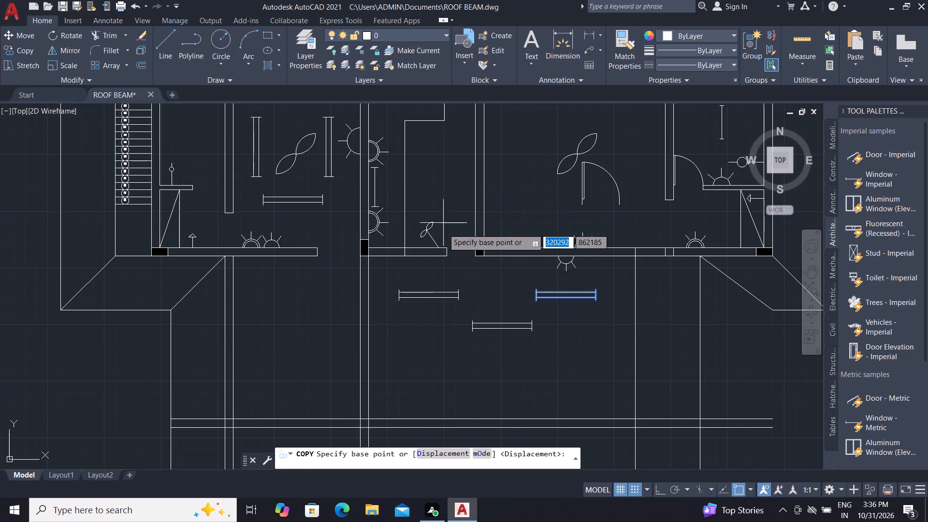
left_click(538, 304)
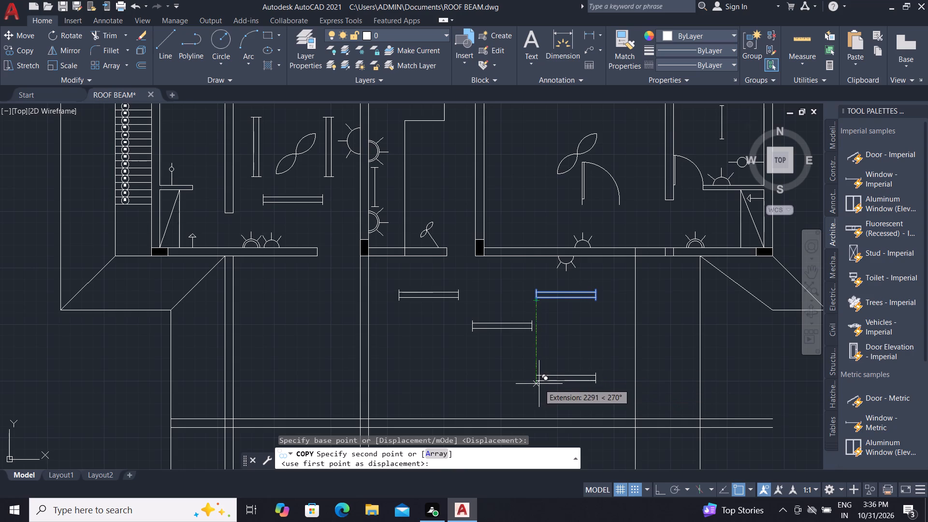
left_click(539, 384)
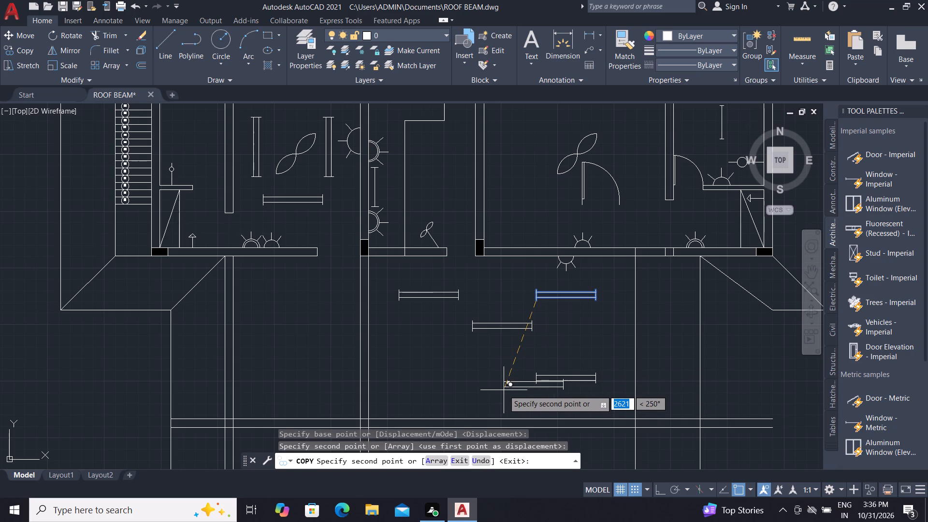
key("Escape")
key("Escape")
key("Escape")
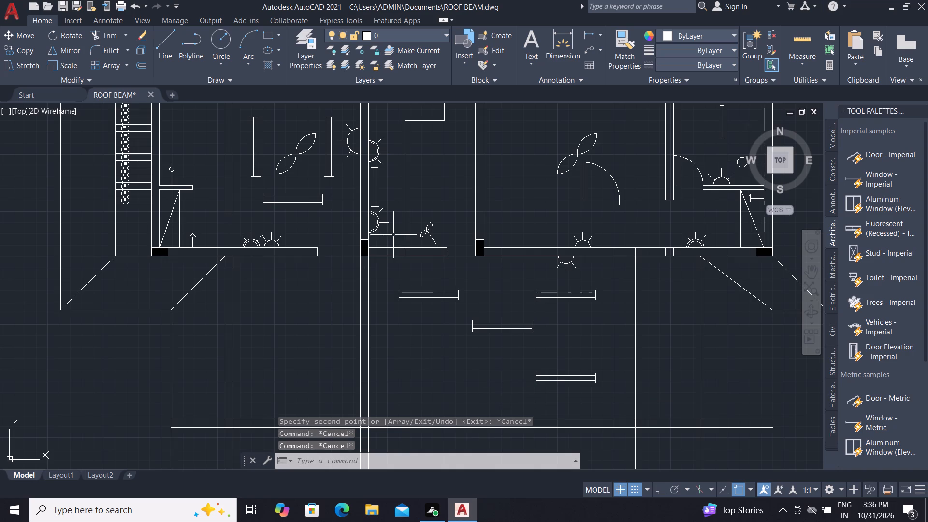
Copy the upper-left tube-light symbol in the area below the bottom wall about 2259 straight down.
left_click(381, 274)
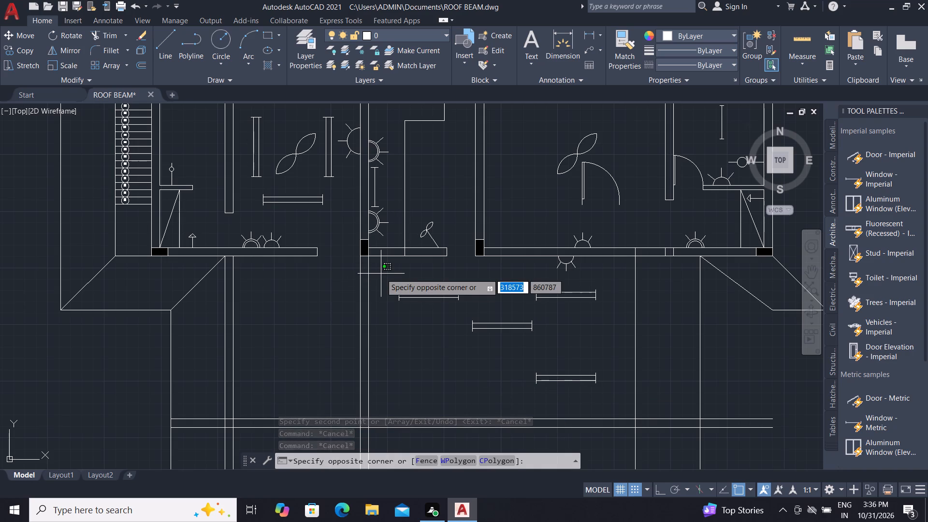
left_click(473, 319)
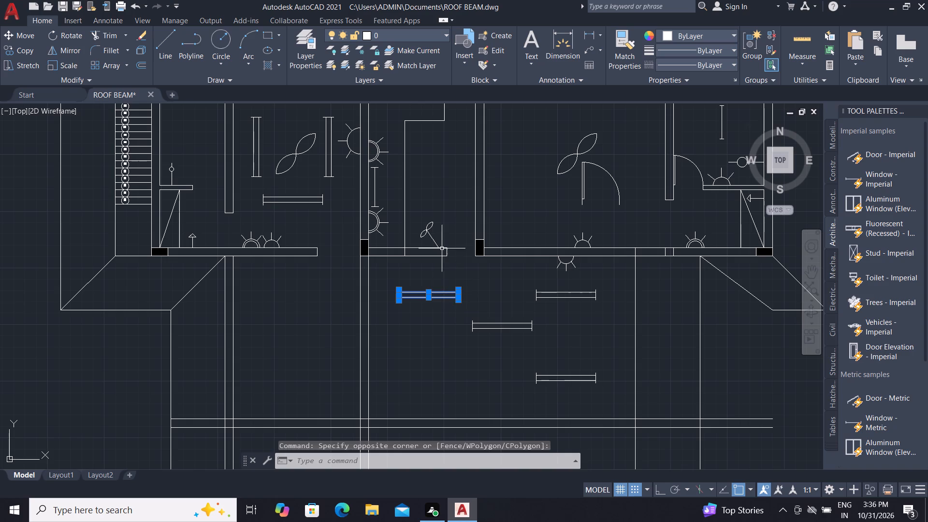
left_click(27, 53)
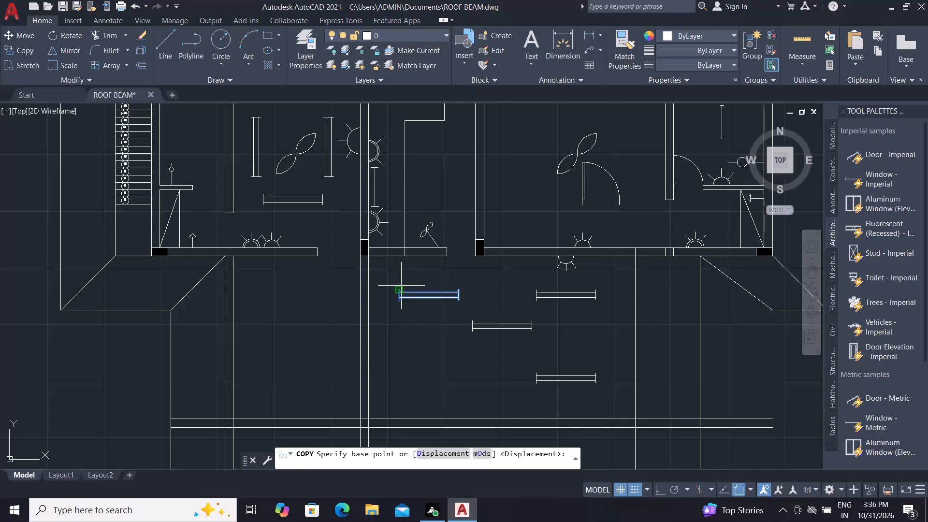
left_click(461, 298)
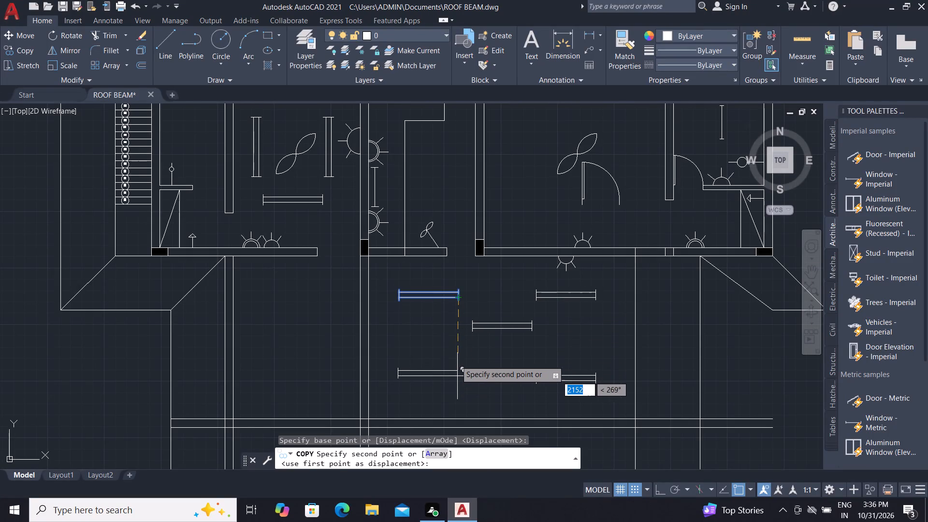
key("F8")
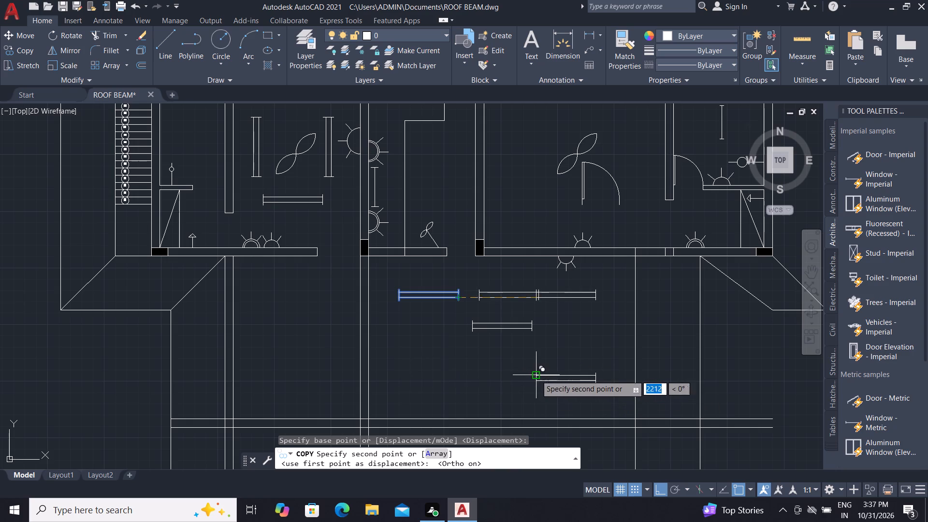
left_click(478, 380)
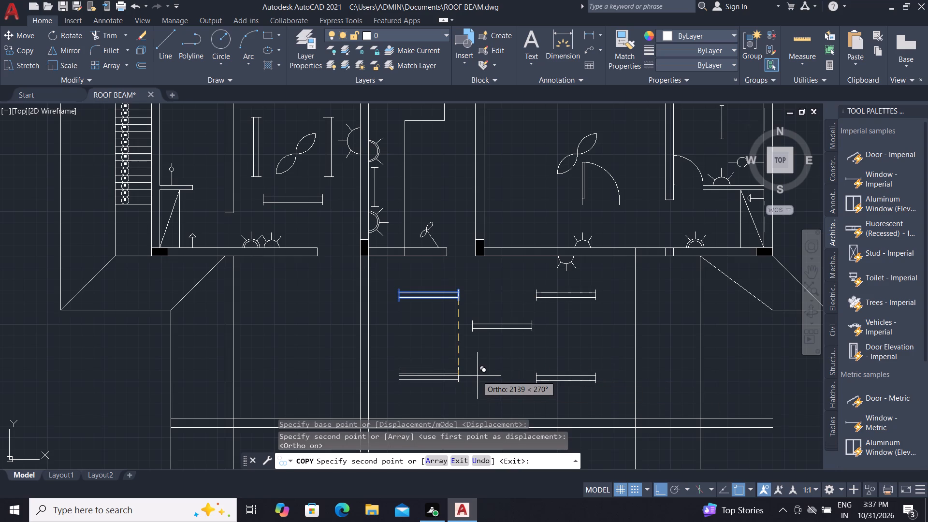
key("Escape")
key("Escape")
key("Escape")
key("Escape")
key("Escape")
key("Escape")
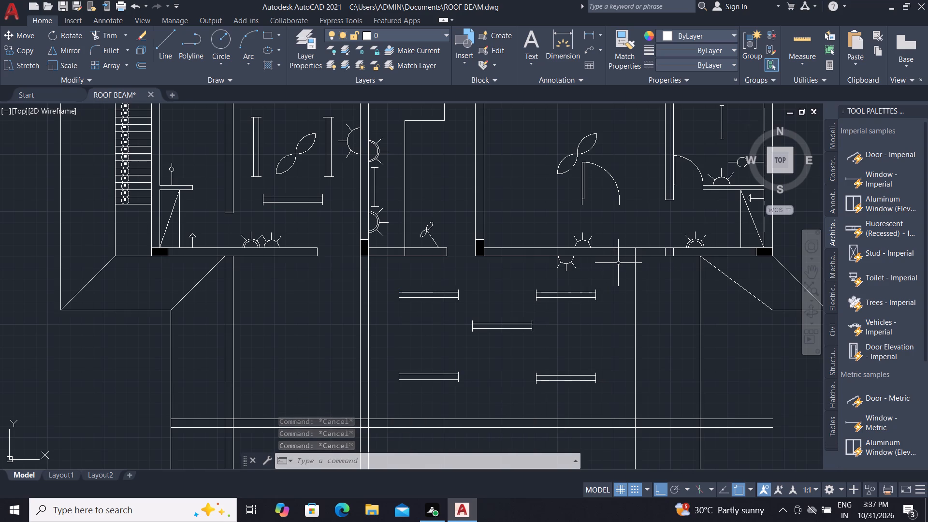
middle_click_drag(616, 263, 503, 268)
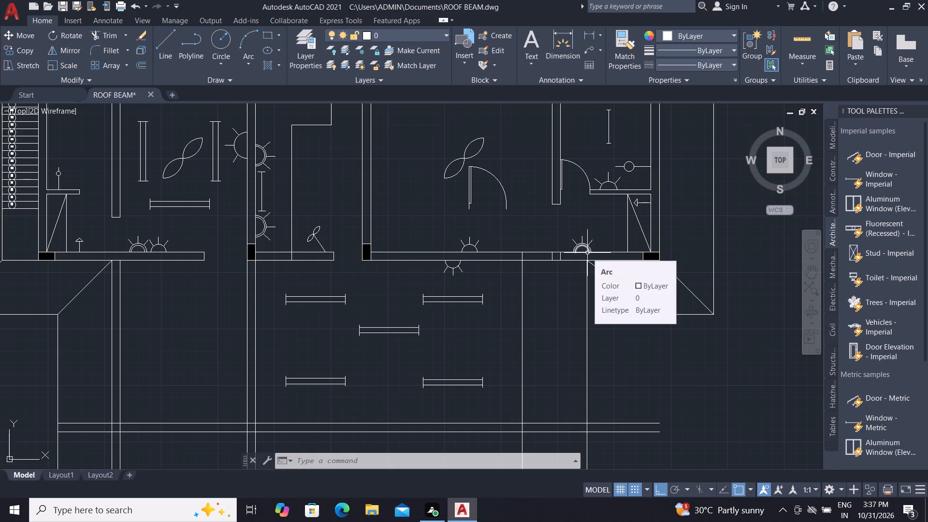
Trim away the two short lines crossing the bottom wall between the large right room's wall lights.
type("TR")
key("space")
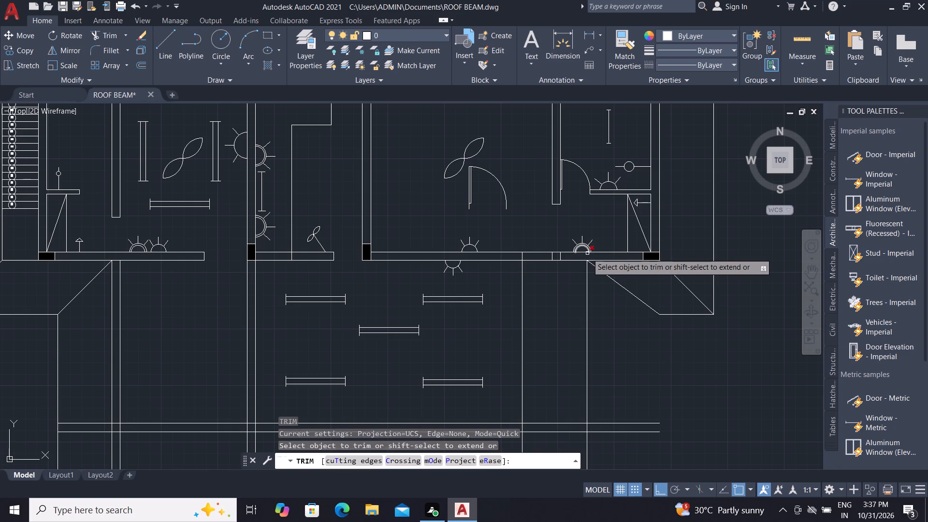
scroll(542, 256, "up", 3)
left_click(567, 249)
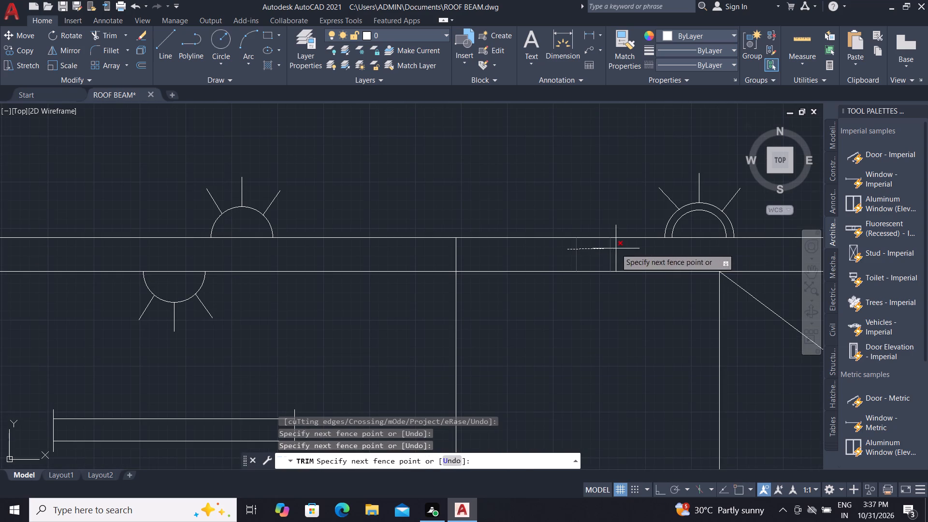
left_click(616, 248)
scroll(559, 336, "down", 5)
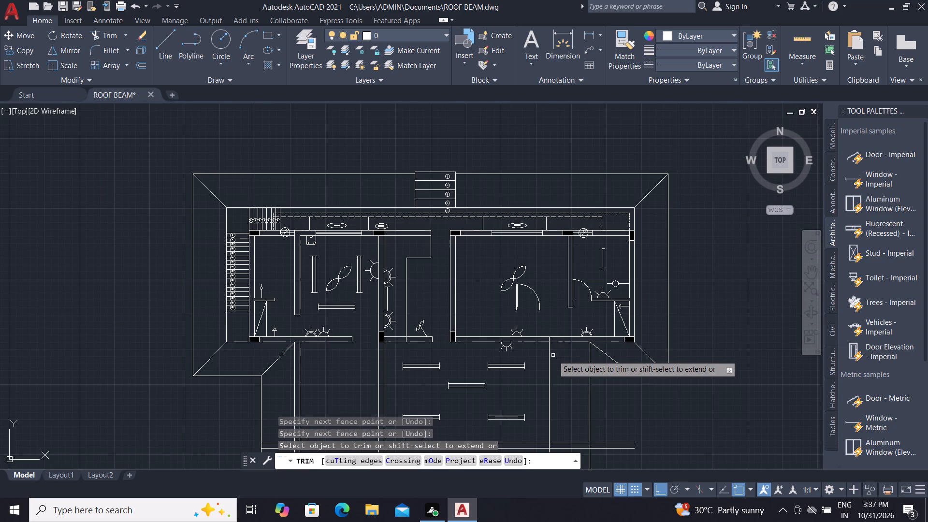
key("Escape")
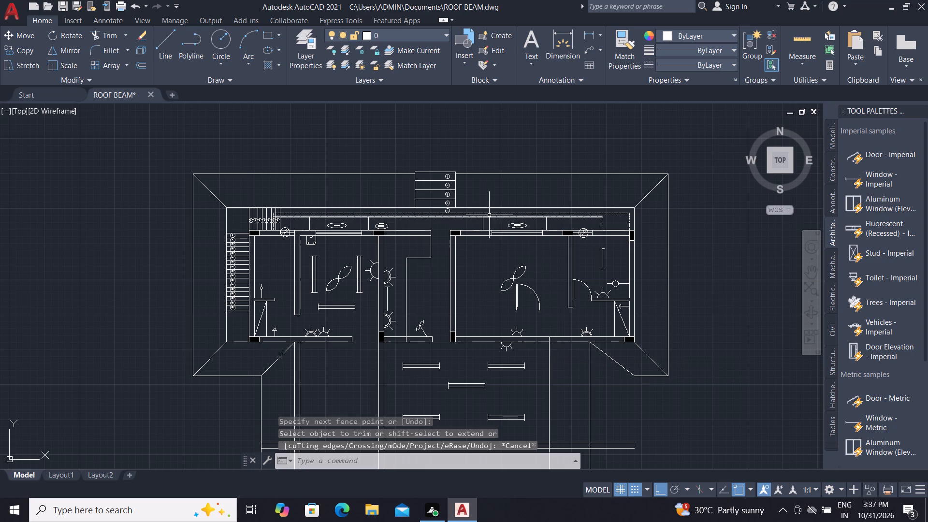
Copy the column outline from the top wall's central opening about 6467 at 313°, onto the bottom wall at the vertical line's top end.
scroll(434, 229, "up", 2)
left_click(464, 218)
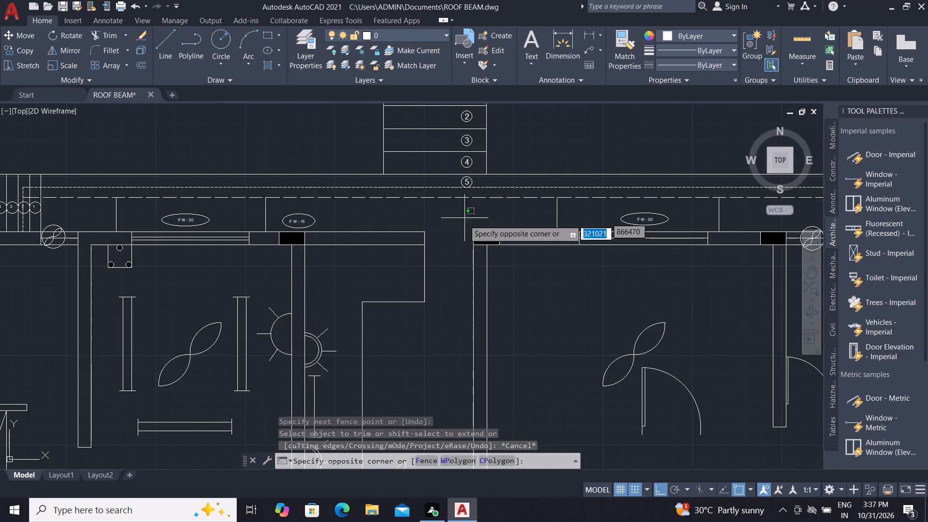
left_click(515, 254)
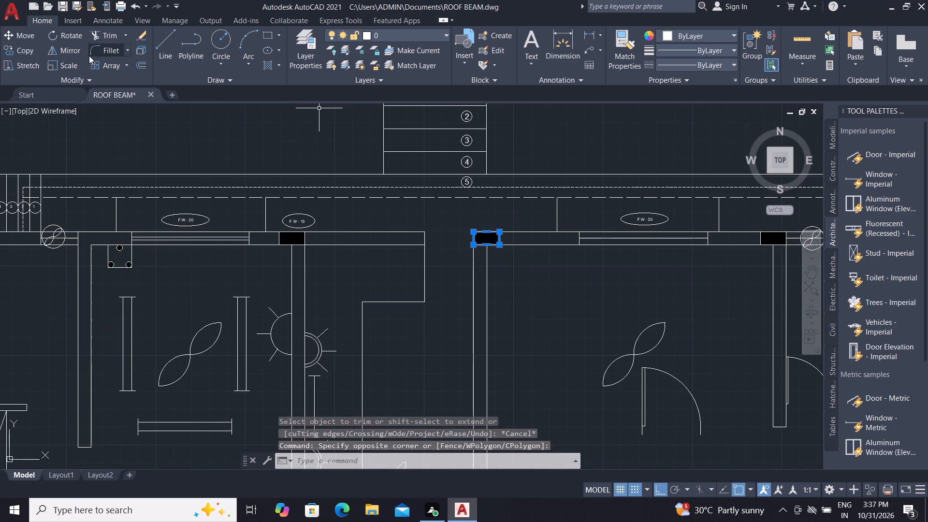
left_click(8, 50)
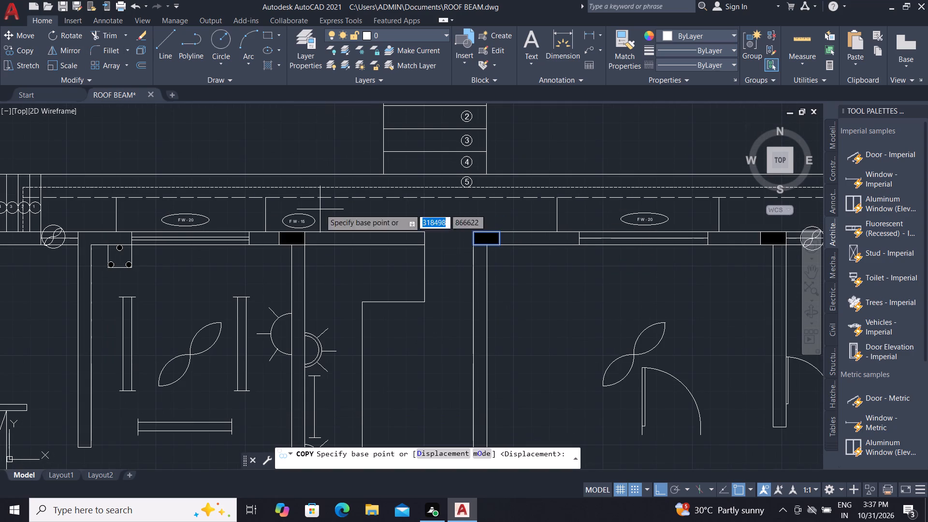
left_click(471, 246)
scroll(419, 210, "down", 2)
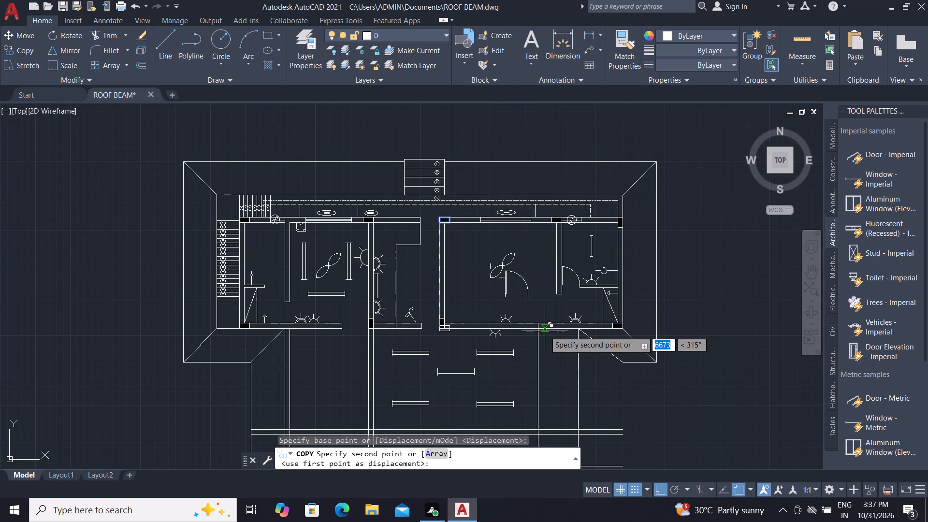
key("F8")
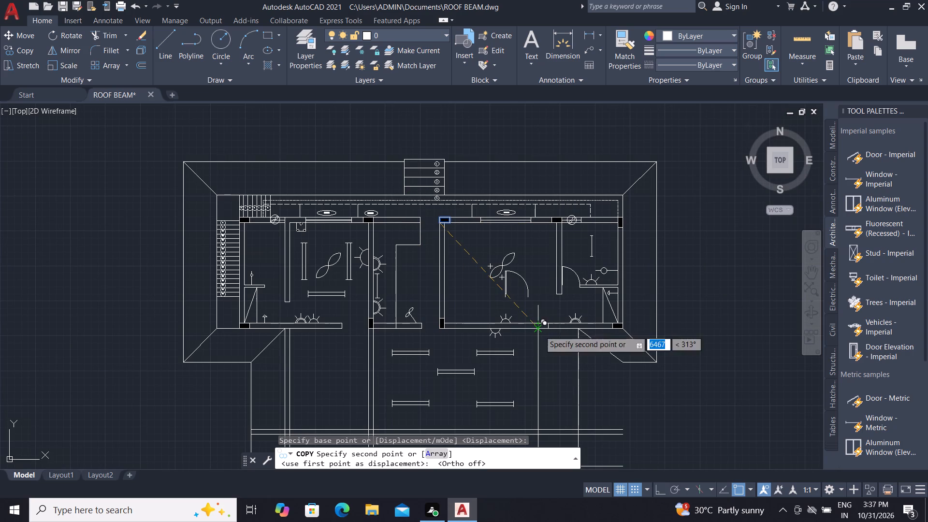
scroll(536, 331, "up", 2)
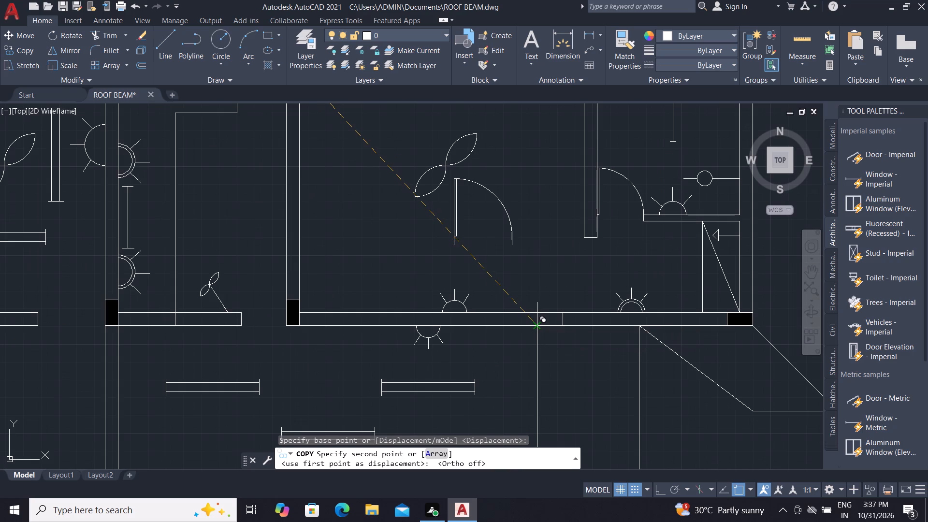
left_click(538, 323)
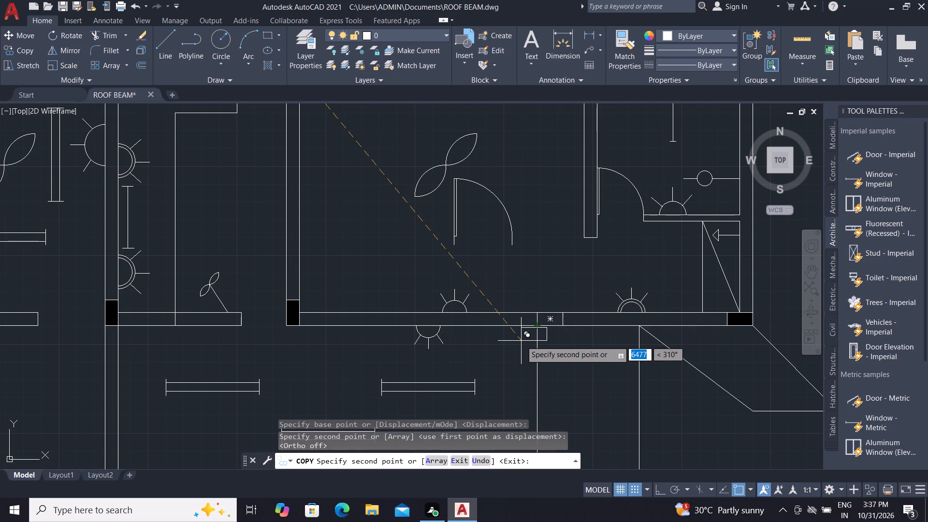
key("Escape")
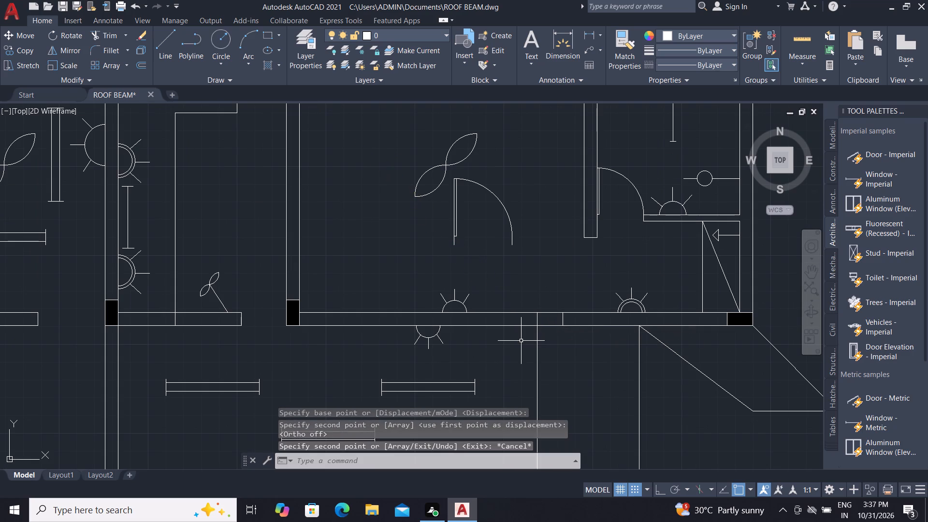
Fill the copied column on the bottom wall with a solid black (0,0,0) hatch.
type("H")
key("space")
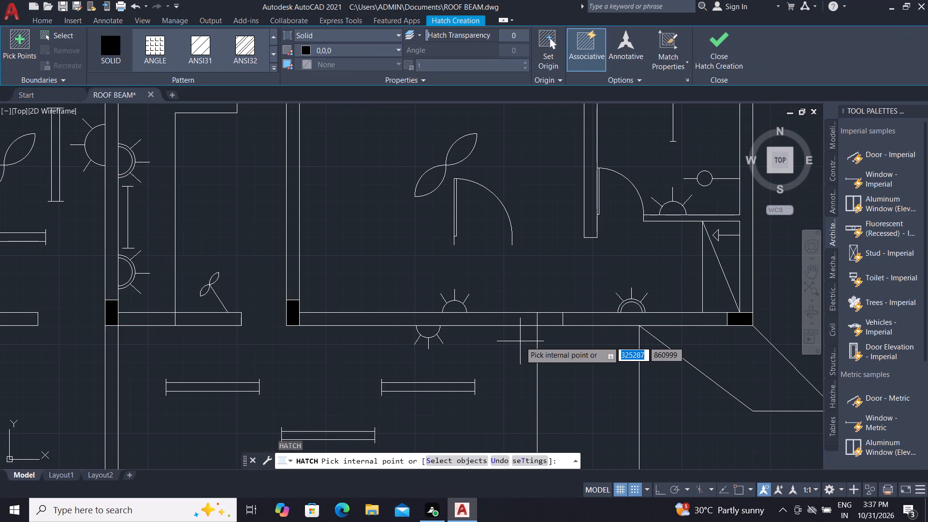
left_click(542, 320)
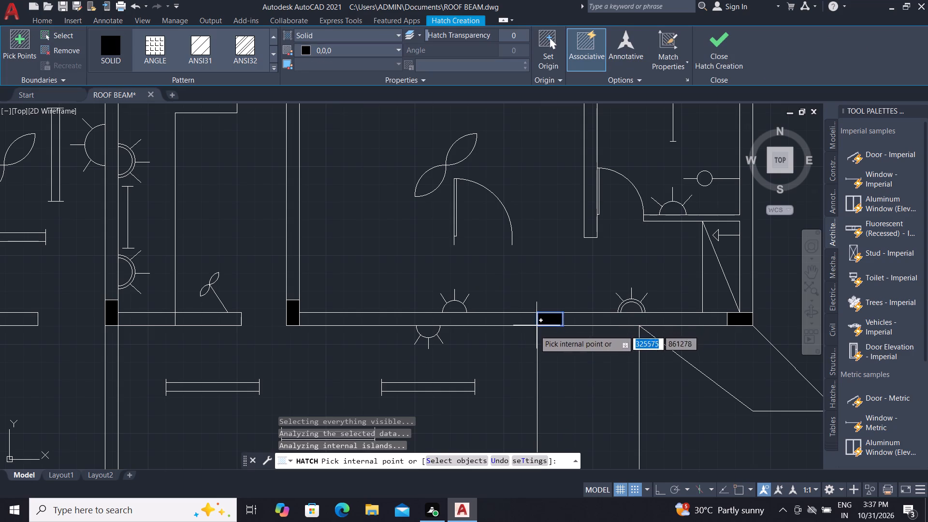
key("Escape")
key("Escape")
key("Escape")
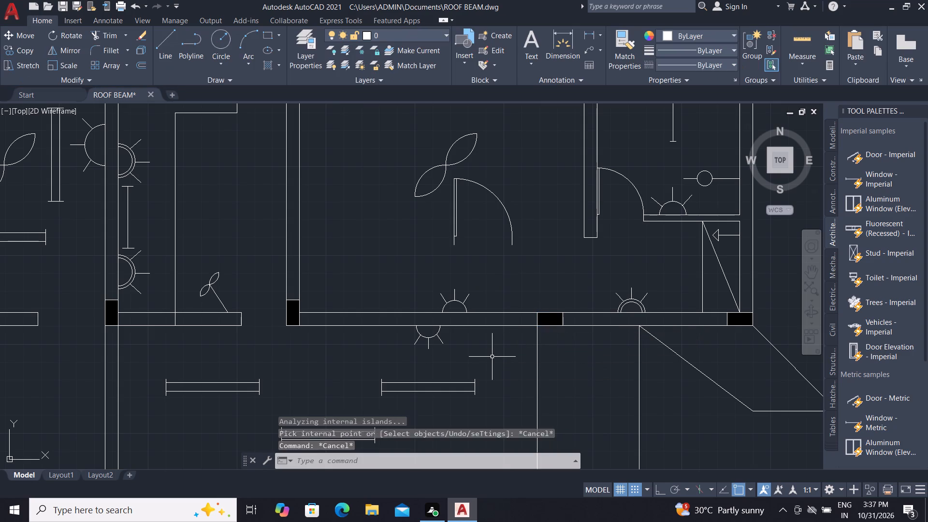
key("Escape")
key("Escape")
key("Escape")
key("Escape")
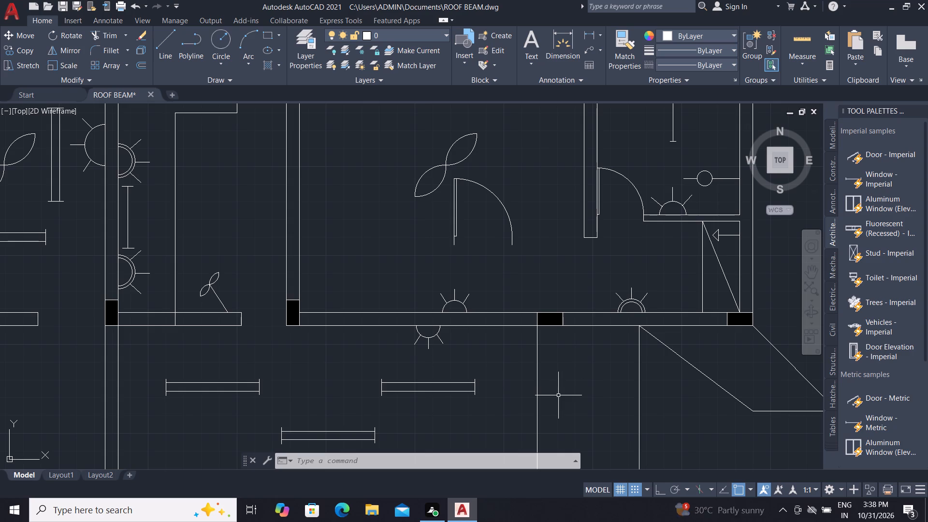
Offset the vertical line below the copied column 230 to the right.
middle_click_drag(566, 399, 567, 369)
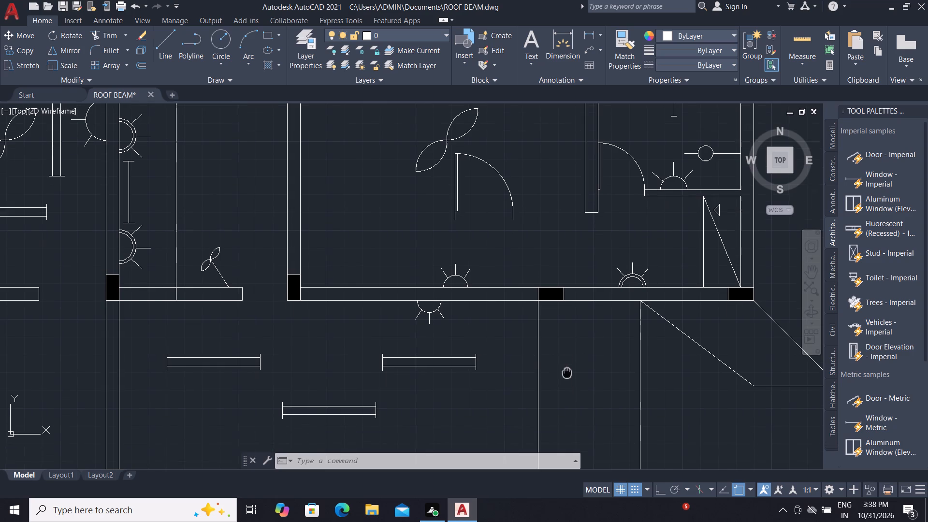
middle_click_drag(567, 369, 564, 354)
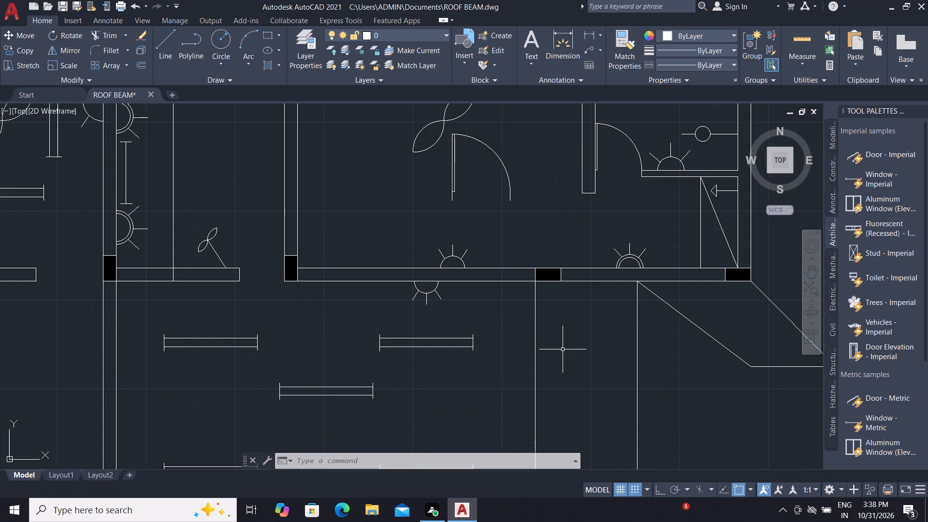
type("O")
key("space")
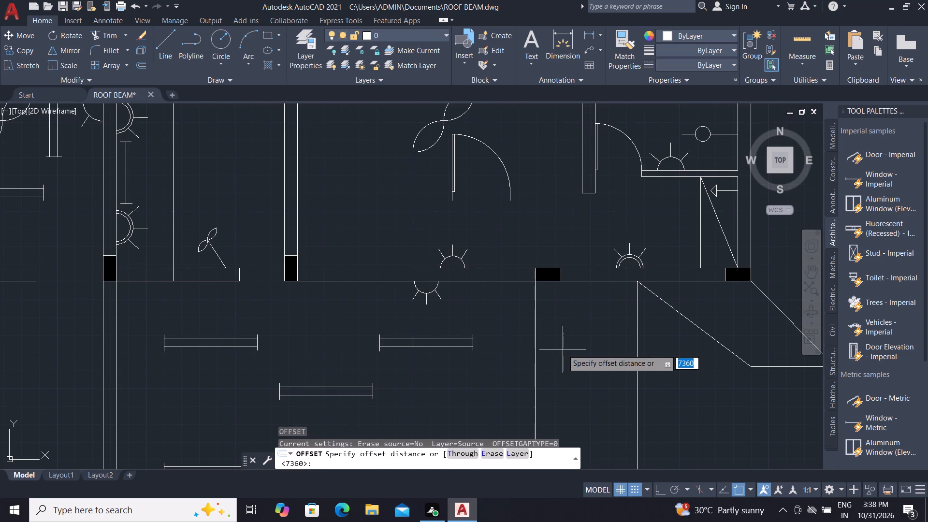
type("23")
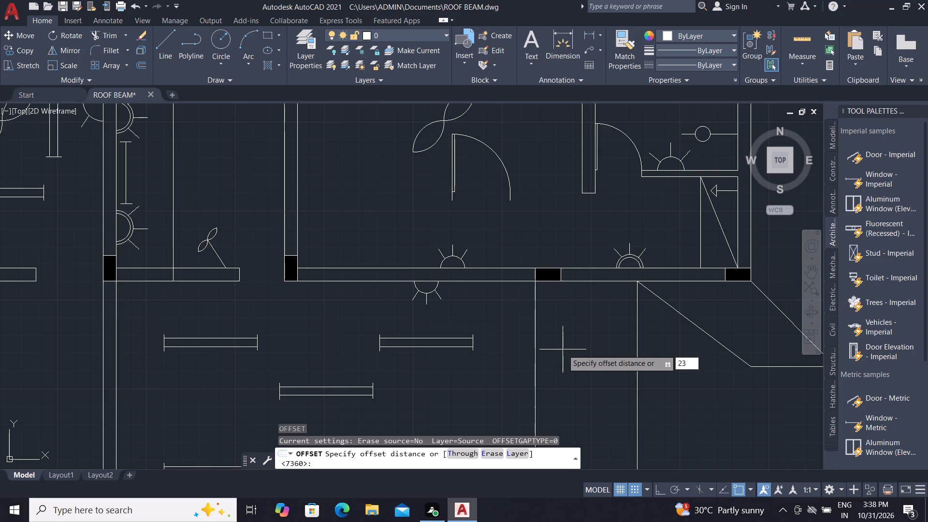
type("0")
key("space")
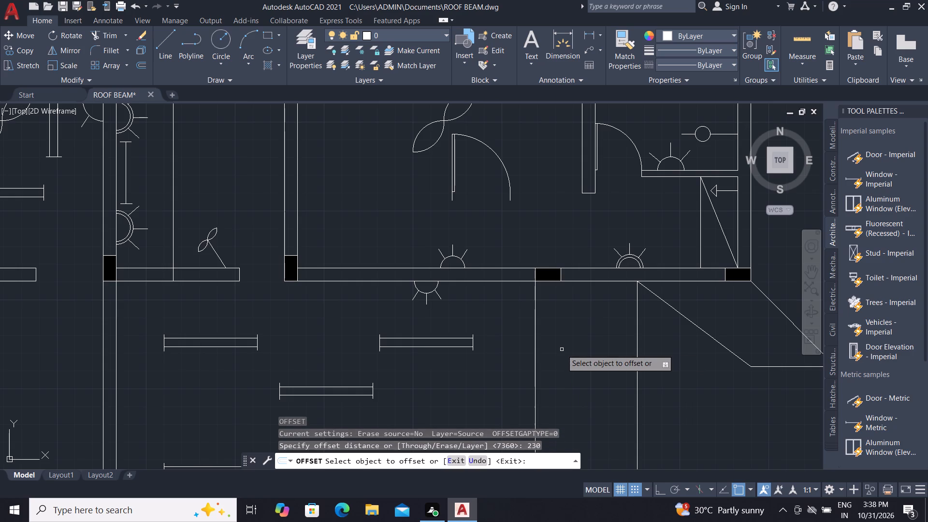
left_click(535, 350)
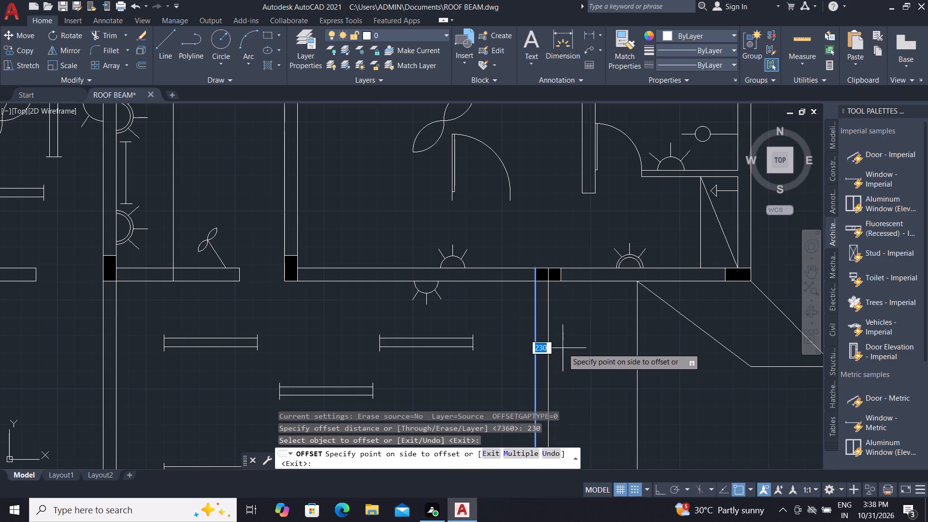
left_click(565, 349)
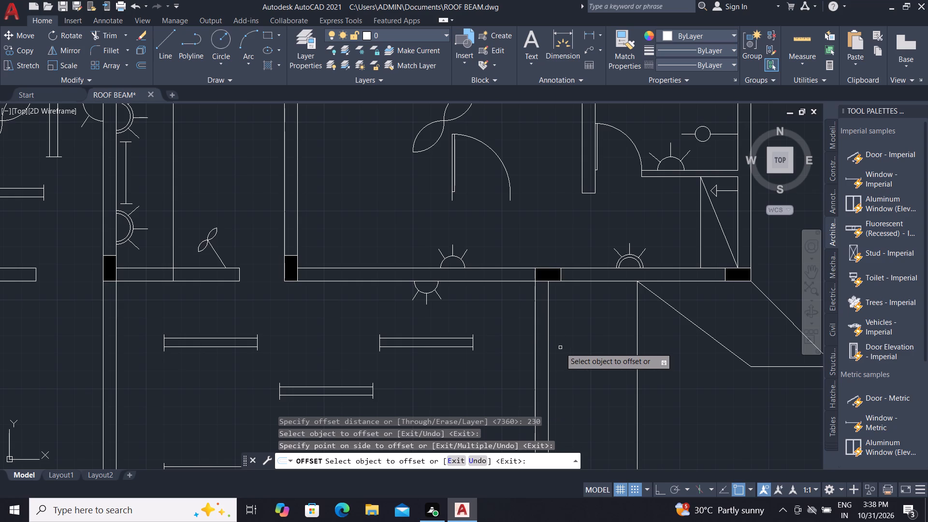
key("Escape")
key("Escape")
key("Escape")
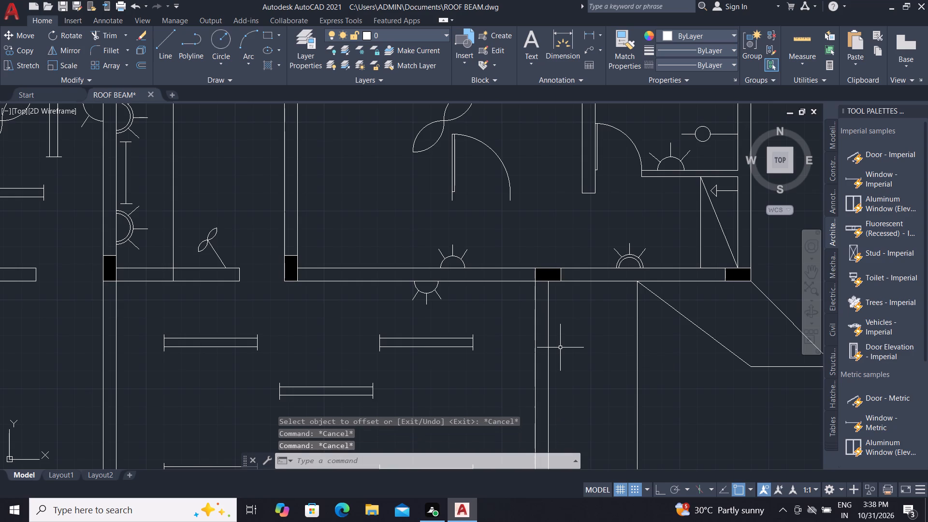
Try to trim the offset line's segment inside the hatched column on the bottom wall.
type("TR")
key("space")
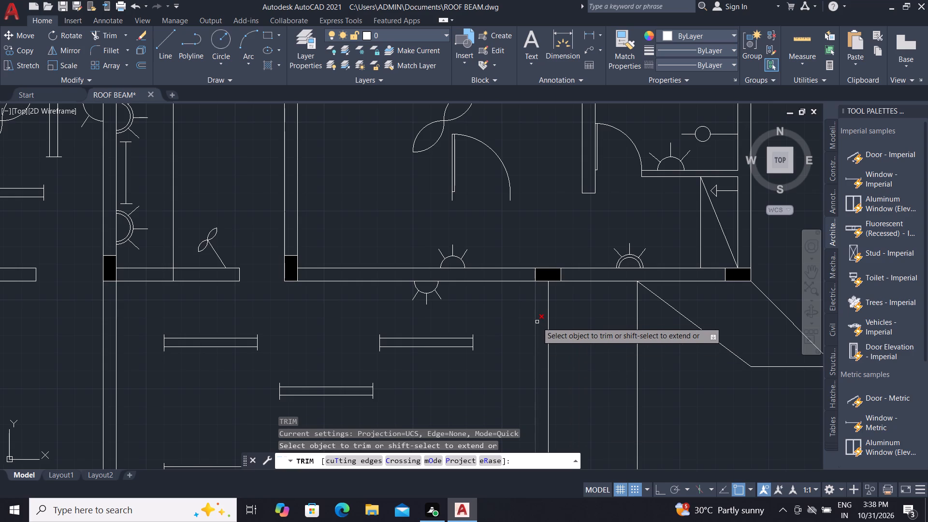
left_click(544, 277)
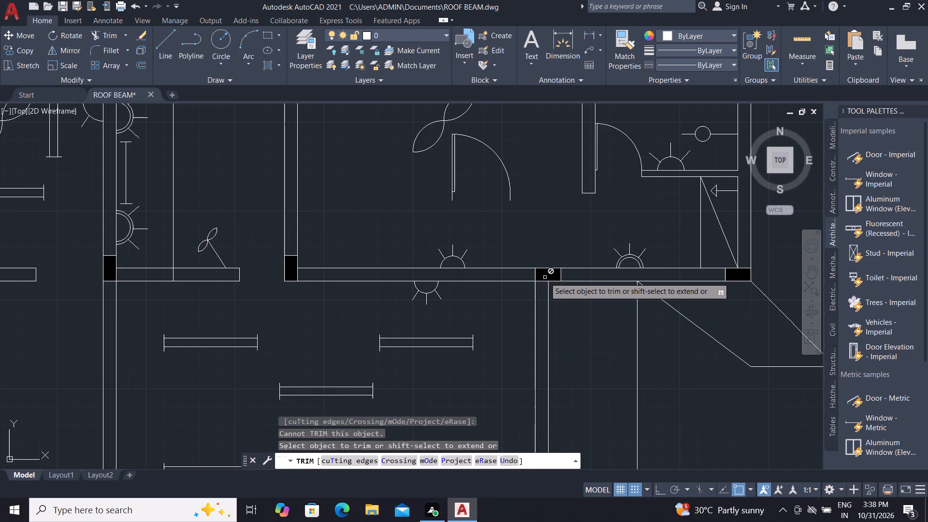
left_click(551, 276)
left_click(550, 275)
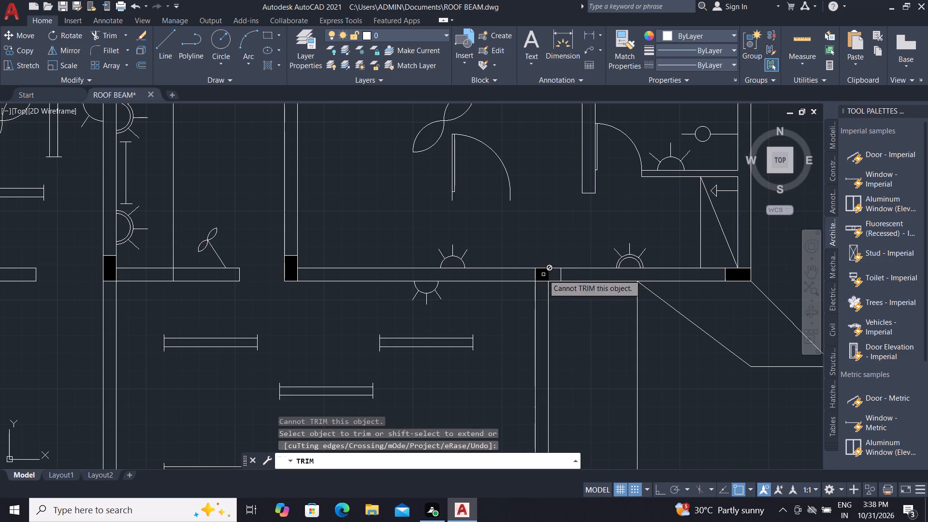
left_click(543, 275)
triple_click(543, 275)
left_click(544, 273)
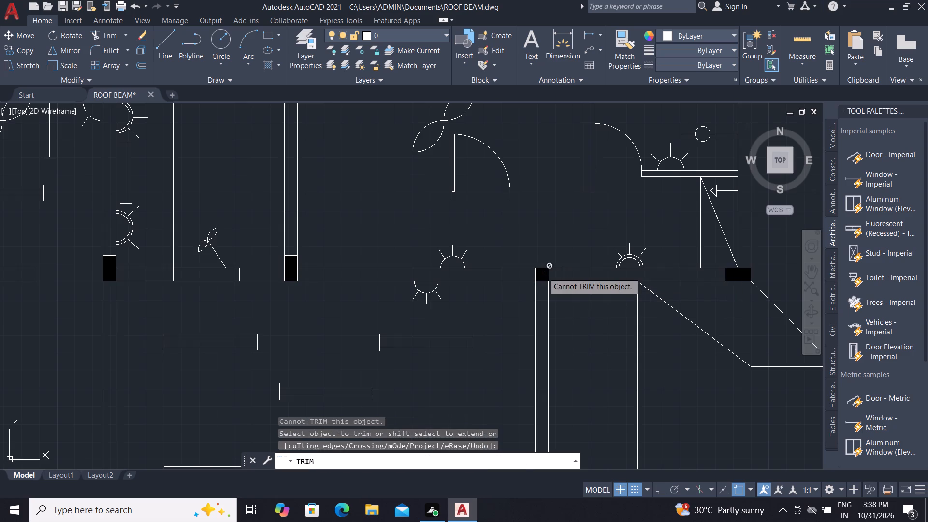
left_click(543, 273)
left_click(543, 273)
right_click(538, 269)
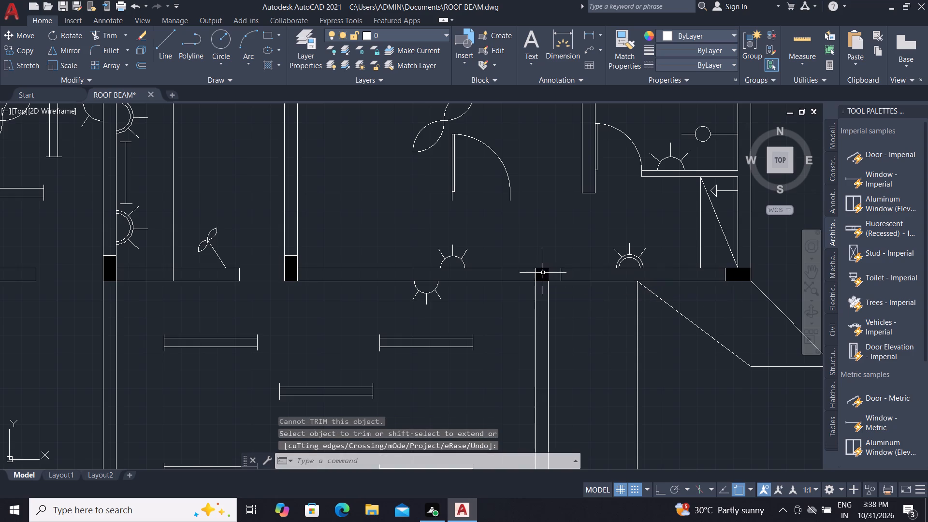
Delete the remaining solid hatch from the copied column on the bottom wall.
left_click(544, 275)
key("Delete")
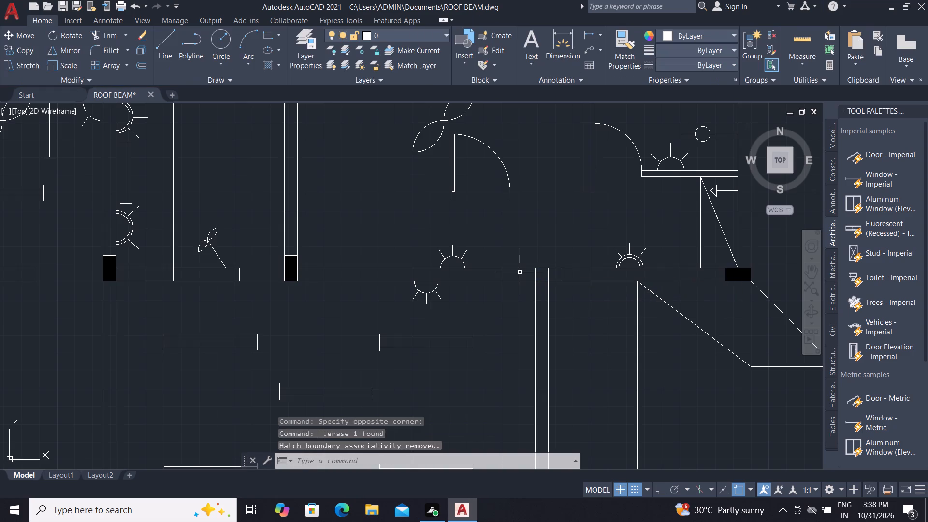
Trim the offset line's segment inside the copied column on the bottom wall.
type("TR")
key("space")
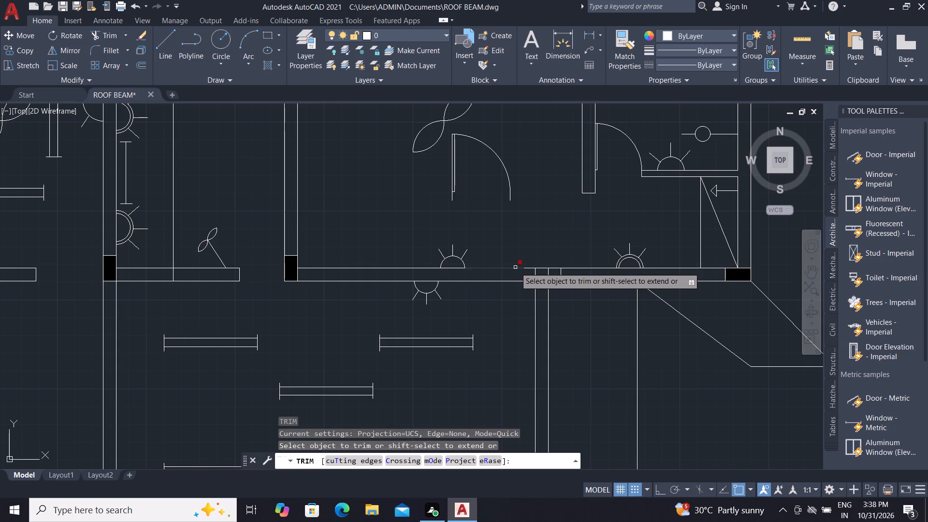
left_click(548, 274)
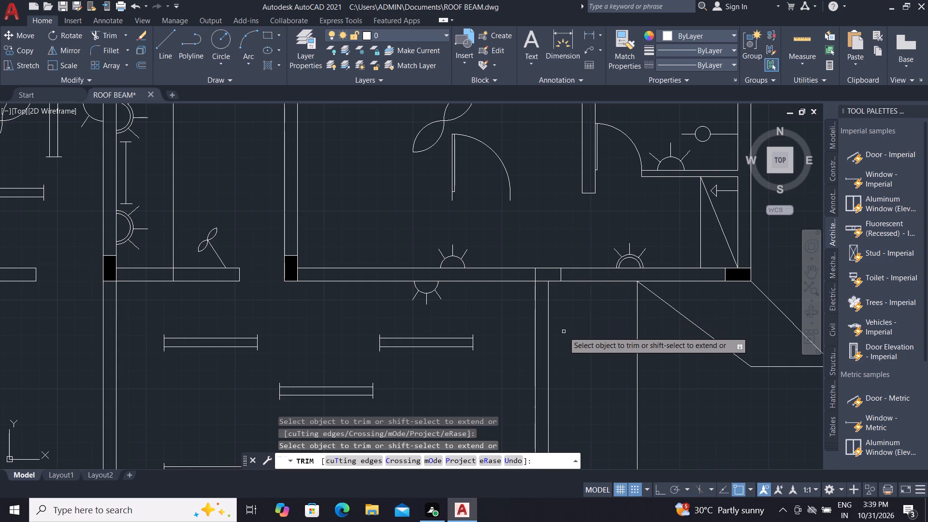
key("Escape")
key("Escape")
key("Escape")
key("Escape")
key("Escape")
key("Escape")
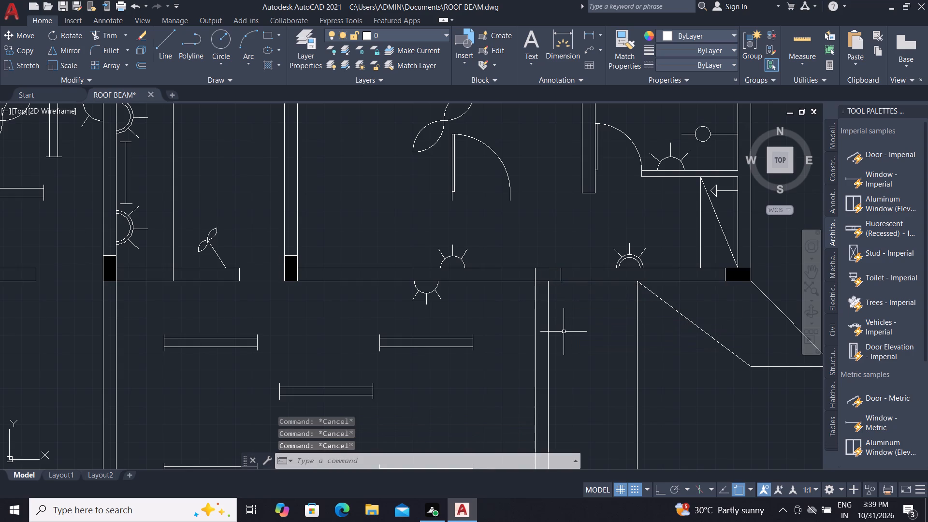
Fill the emptied copied column on the bottom wall with a solid hatch.
type("H")
key("space")
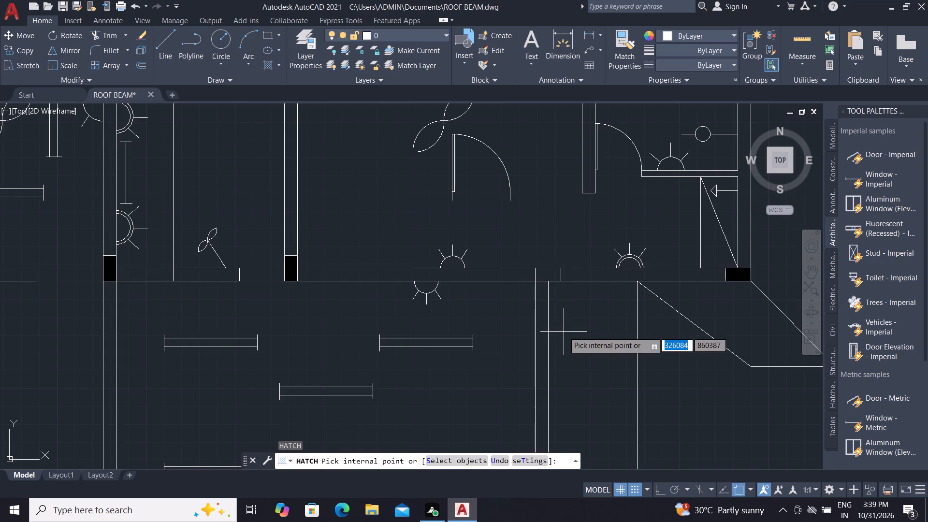
left_click(551, 273)
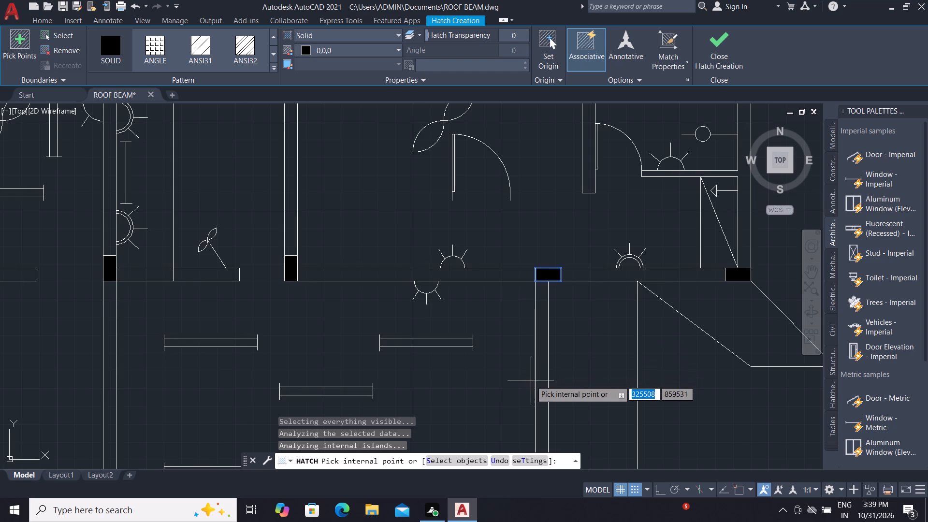
key("Escape")
key("Escape")
key("Escape")
key("Escape")
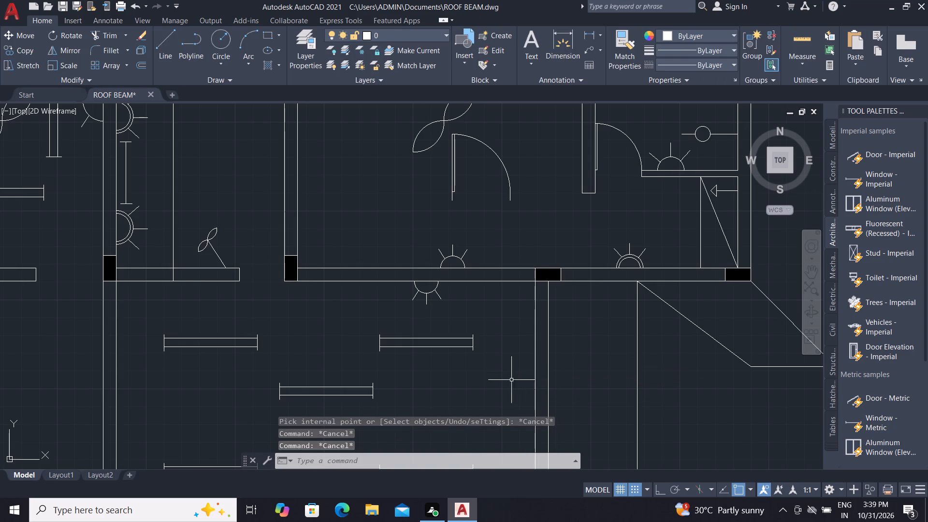
Trim the two vertical beam lines below the copied column between the double horizontal lines and the single horizontal line beneath.
middle_click(563, 361)
middle_click_drag(557, 359, 546, 354)
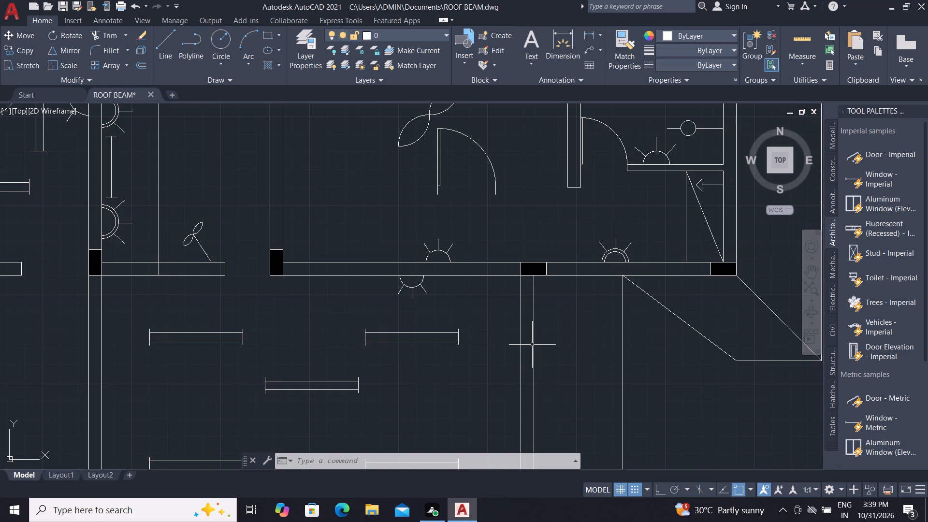
middle_click_drag(535, 345, 501, 332)
scroll(505, 333, "down", 2)
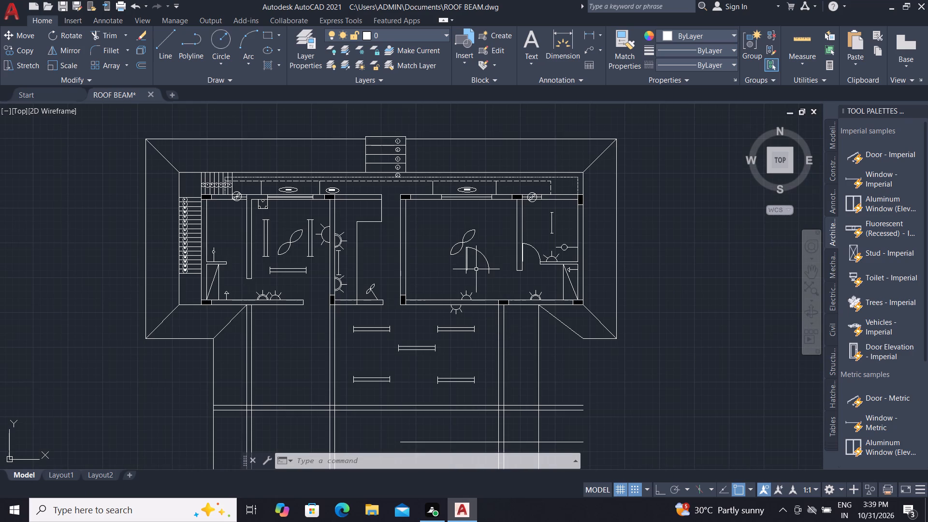
type("TR")
key("space")
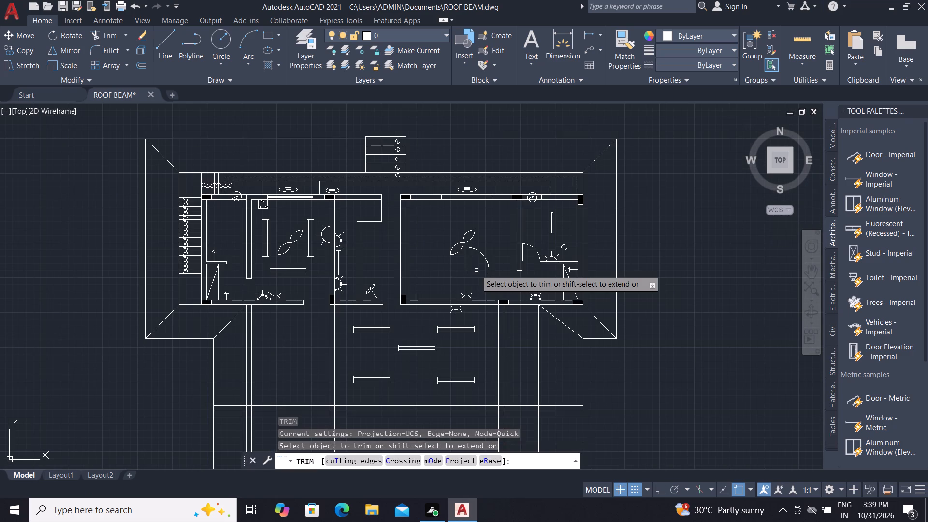
left_click(481, 421)
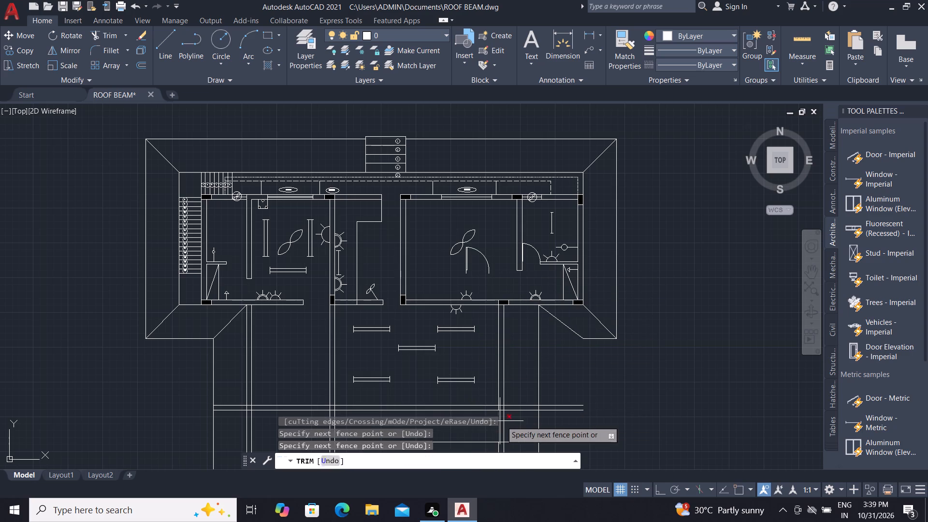
left_click(506, 421)
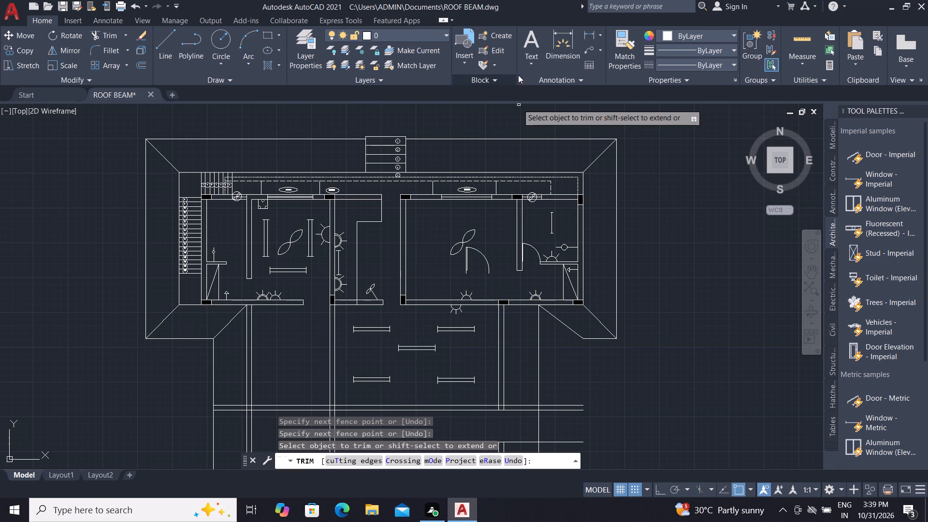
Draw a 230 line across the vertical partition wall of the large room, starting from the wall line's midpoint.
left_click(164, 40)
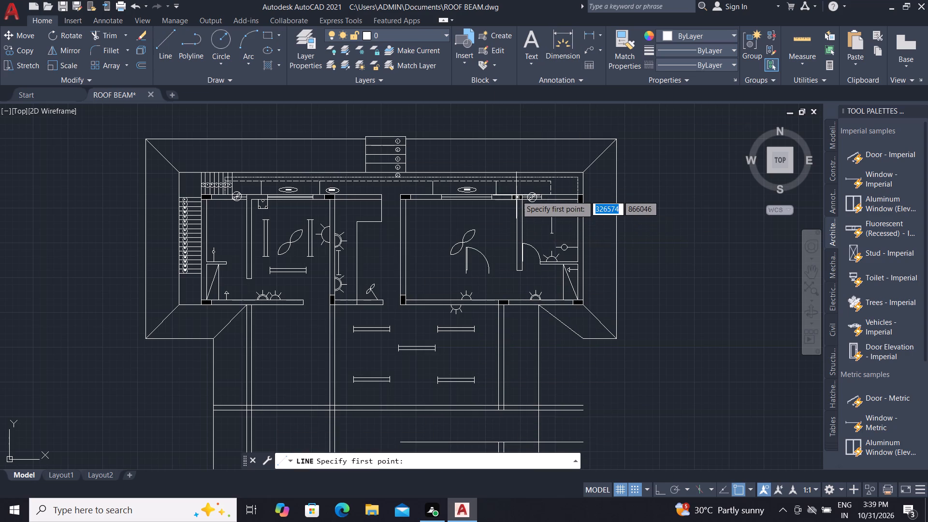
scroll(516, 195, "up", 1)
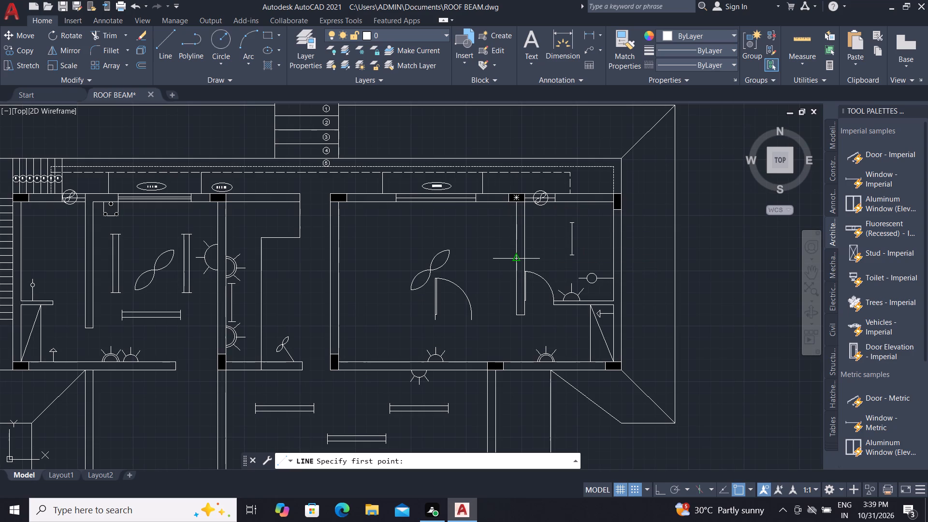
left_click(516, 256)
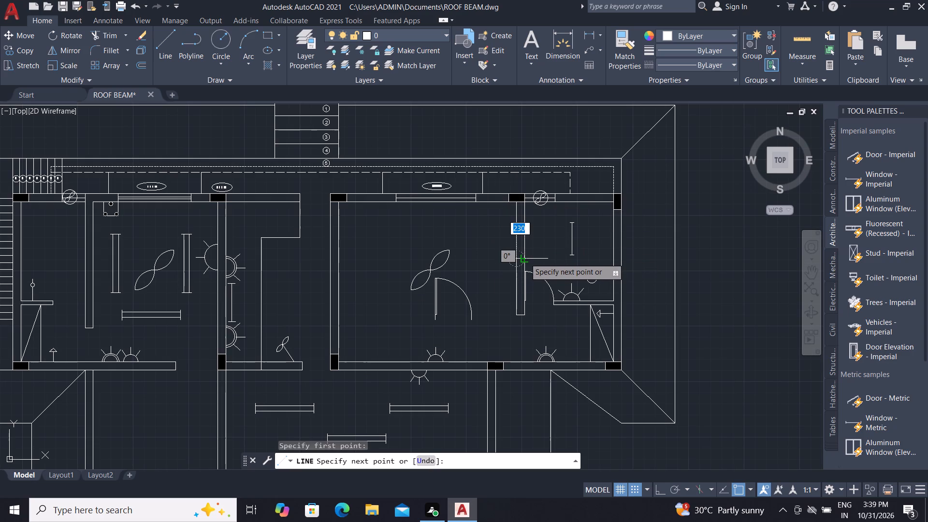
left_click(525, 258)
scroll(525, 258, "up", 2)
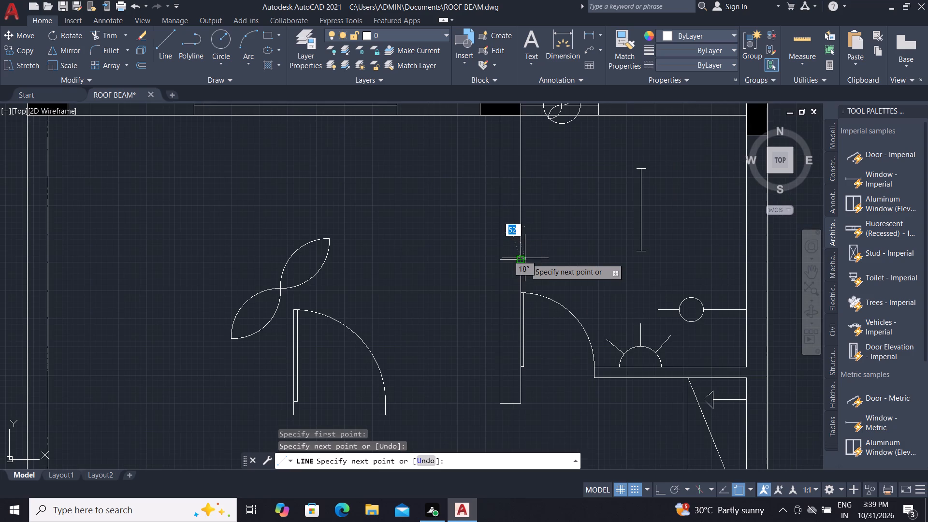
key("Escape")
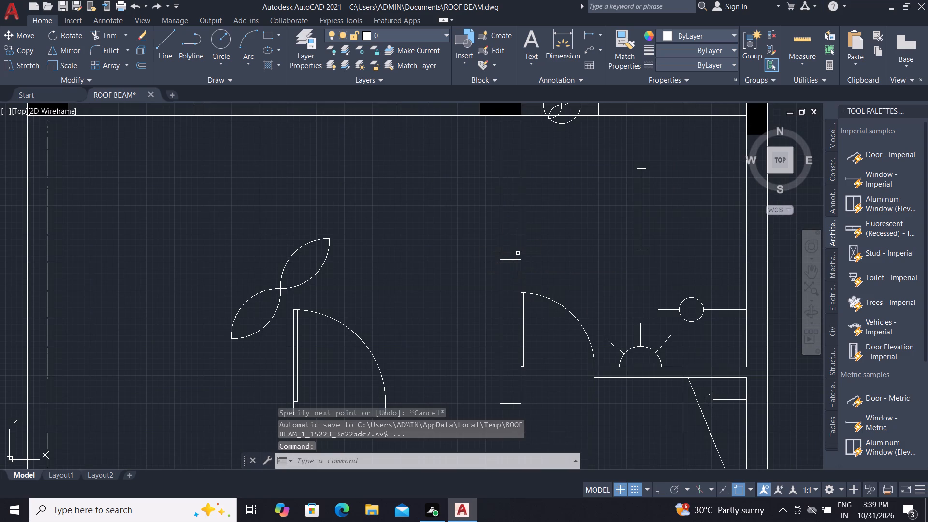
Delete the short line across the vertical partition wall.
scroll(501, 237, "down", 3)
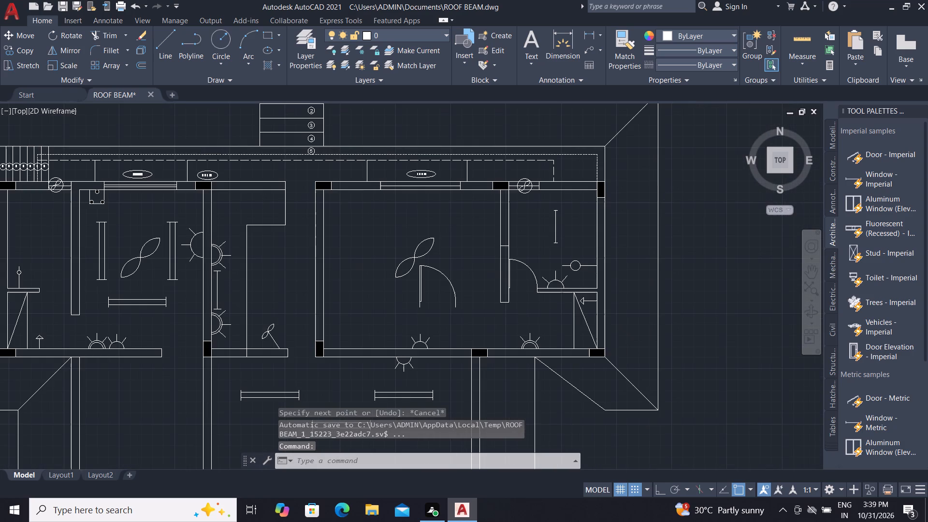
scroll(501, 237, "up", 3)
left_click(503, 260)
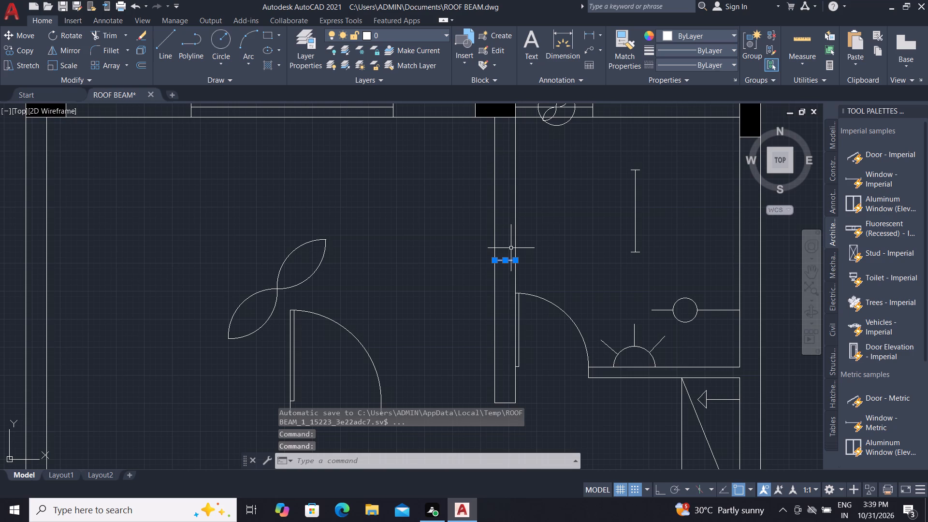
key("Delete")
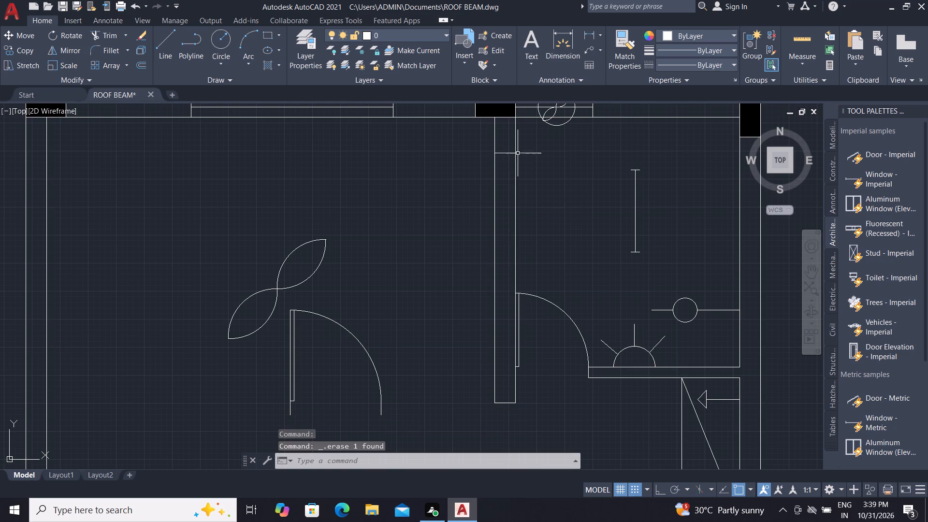
Draw a 230 horizontal line joining the midpoints of the two vertical beam lines below the copied column.
left_click(165, 37)
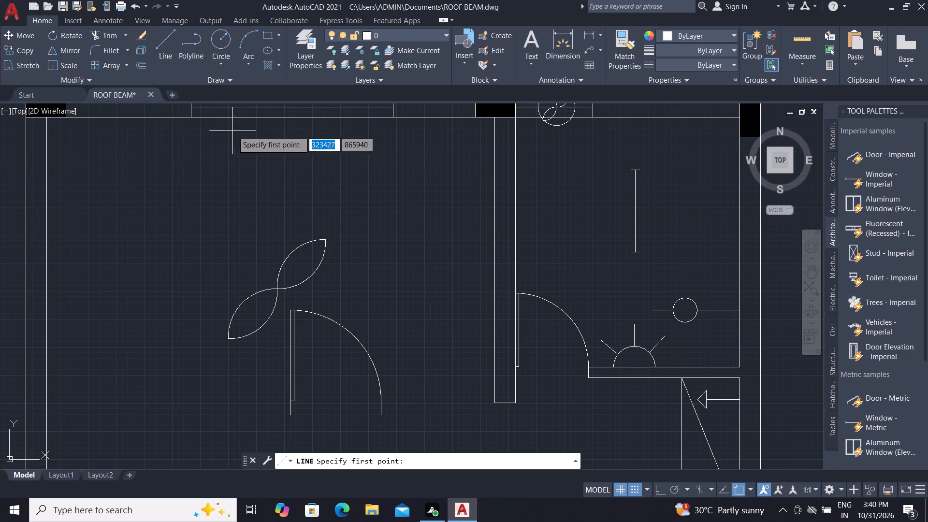
scroll(246, 154, "down", 2)
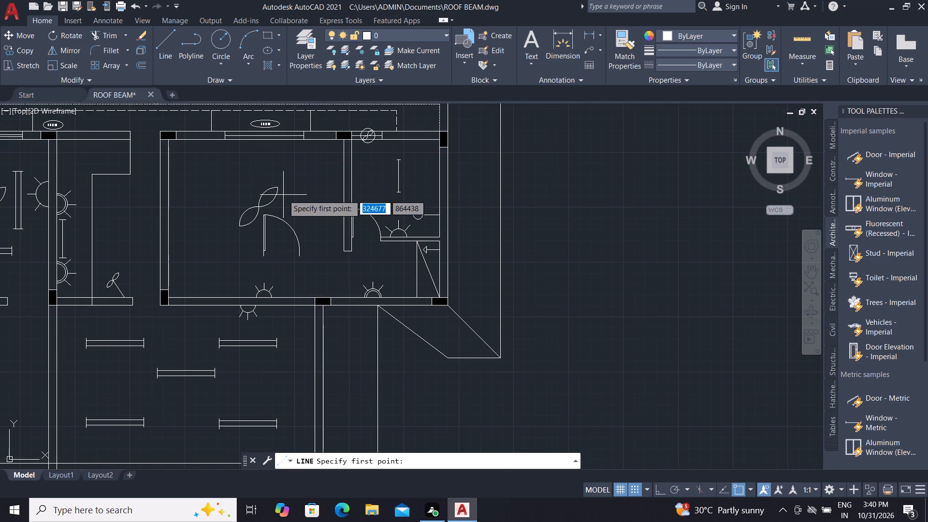
scroll(333, 217, "down", 1)
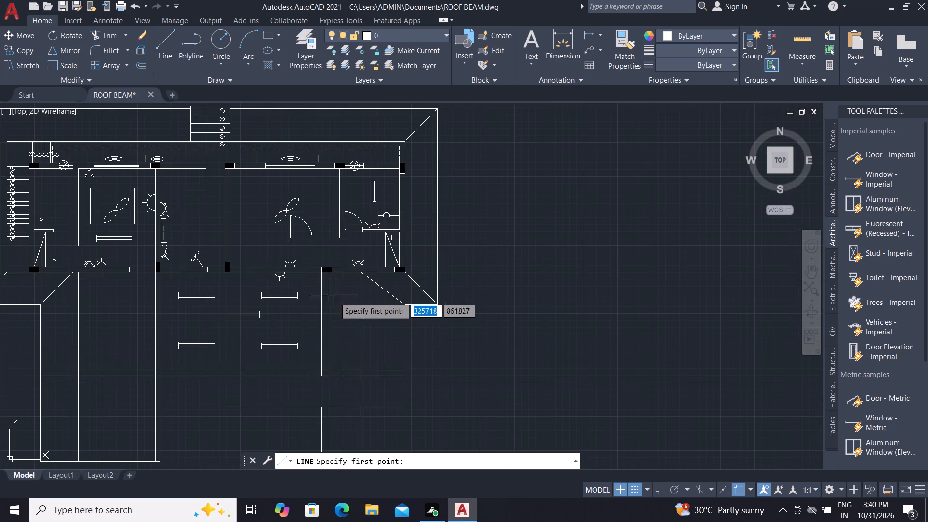
middle_click_drag(335, 298, 359, 246)
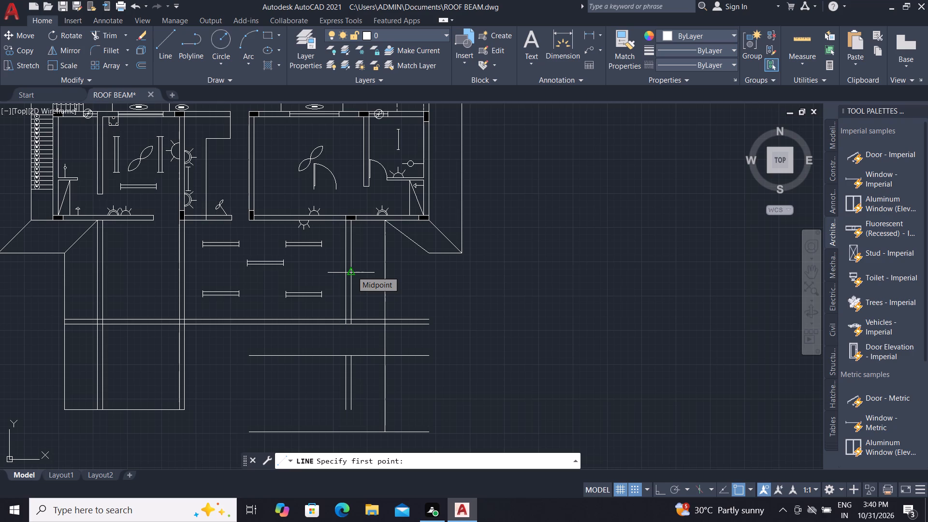
left_click(352, 271)
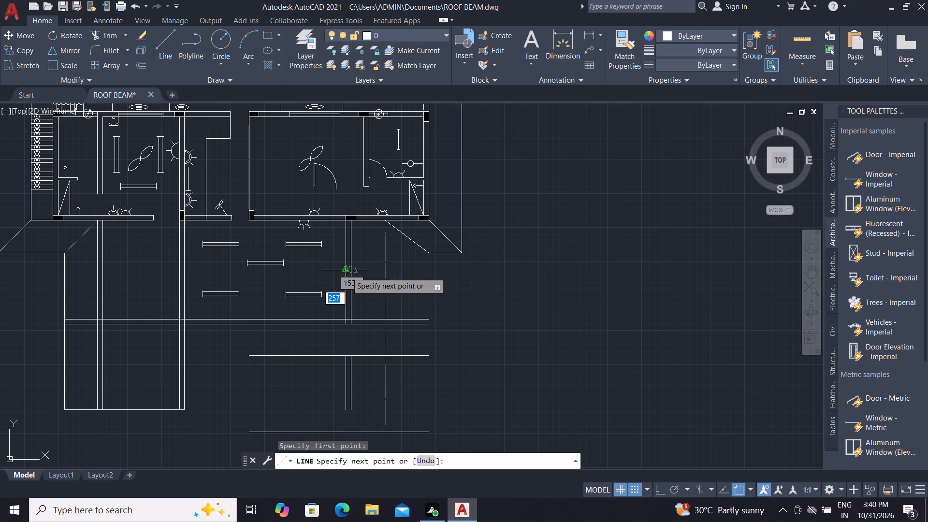
scroll(347, 272, "up", 3)
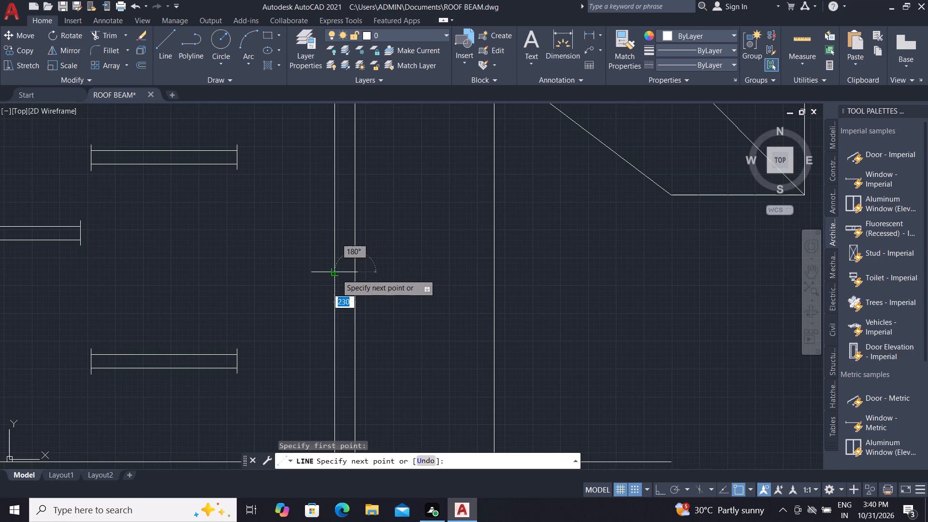
left_click(336, 274)
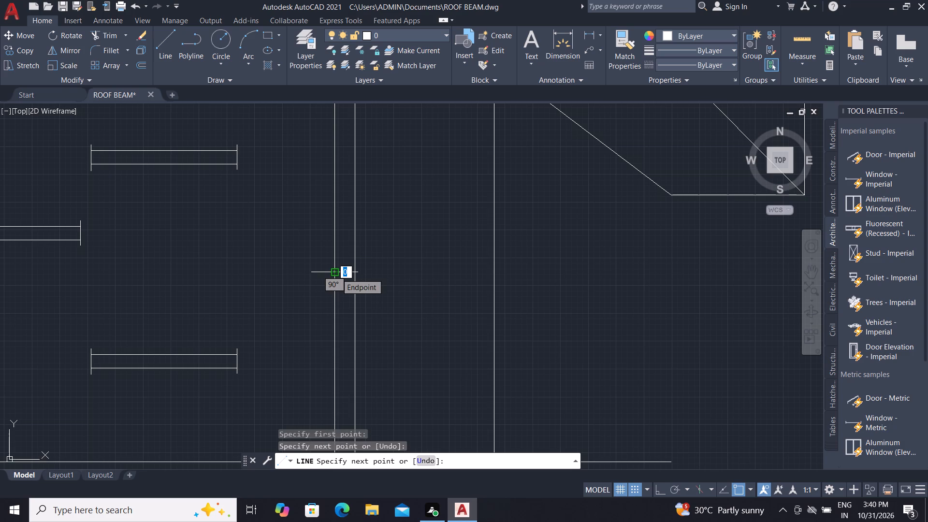
key("Escape")
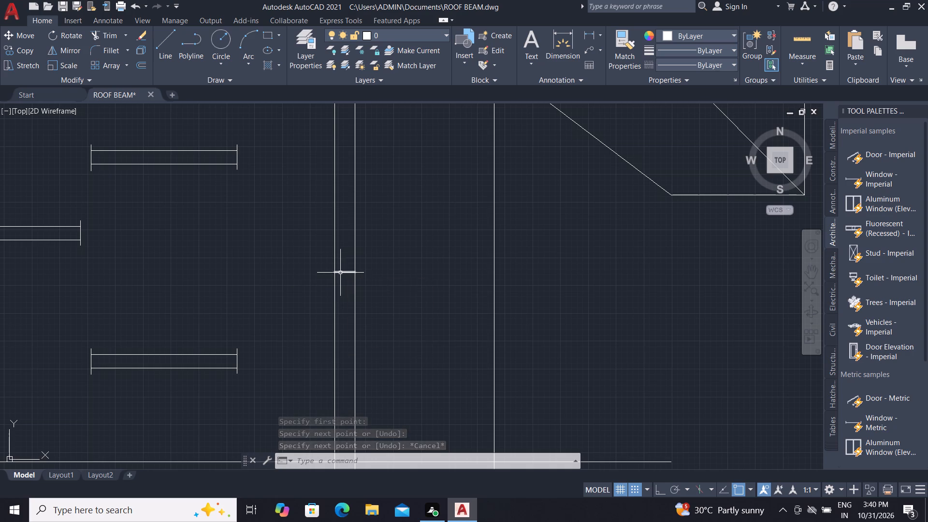
Insert a Door - Imperial block in the empty area outside the plan, below the eave's lower-right corner.
scroll(330, 300, "down", 1)
left_click(847, 156)
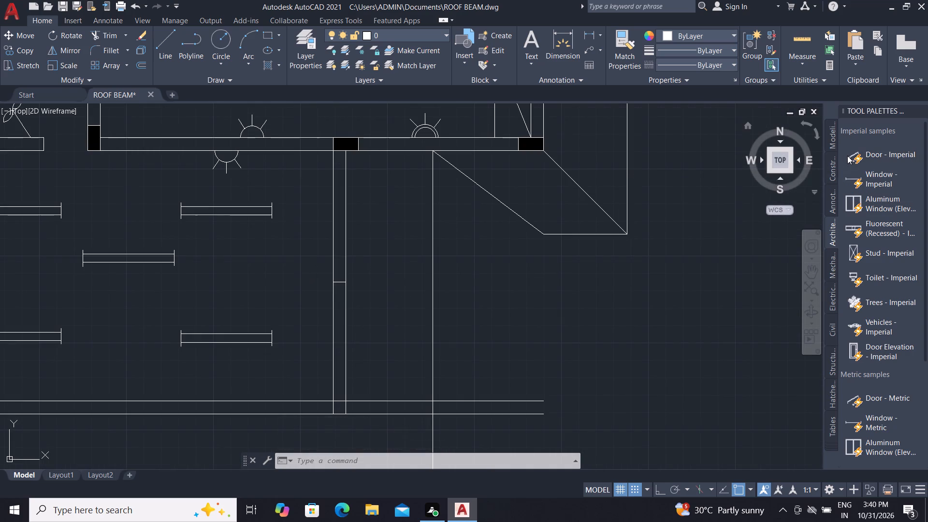
scroll(571, 329, "down", 2)
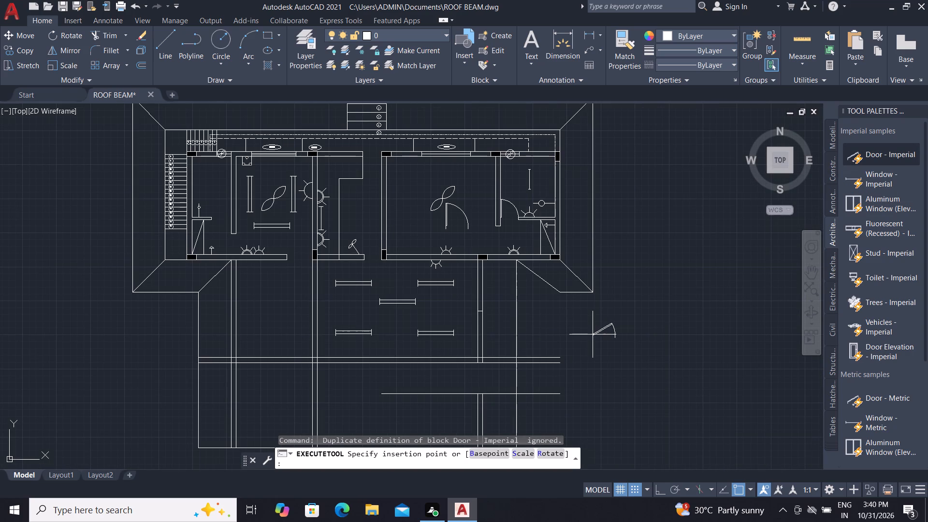
left_click(593, 334)
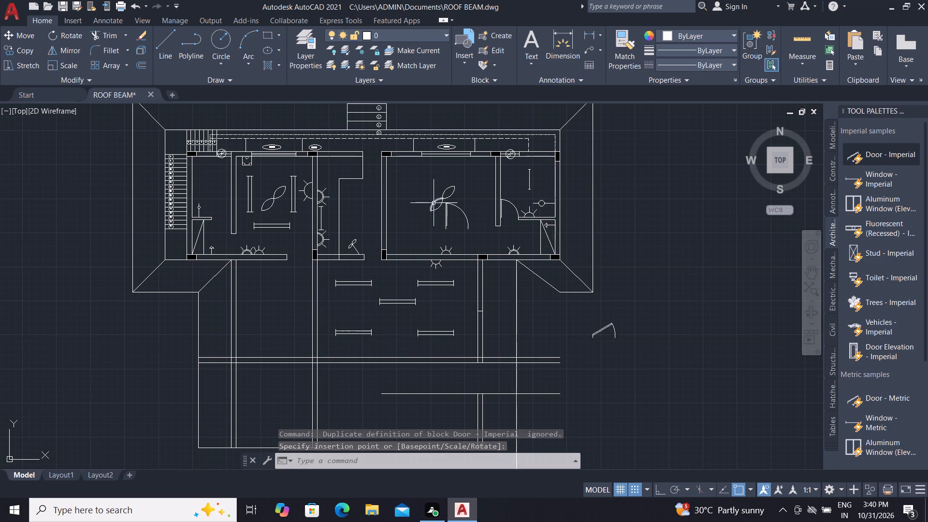
Mirror the door in the large room about its vertical hinge-side line, keeping the source door.
scroll(438, 204, "up", 2)
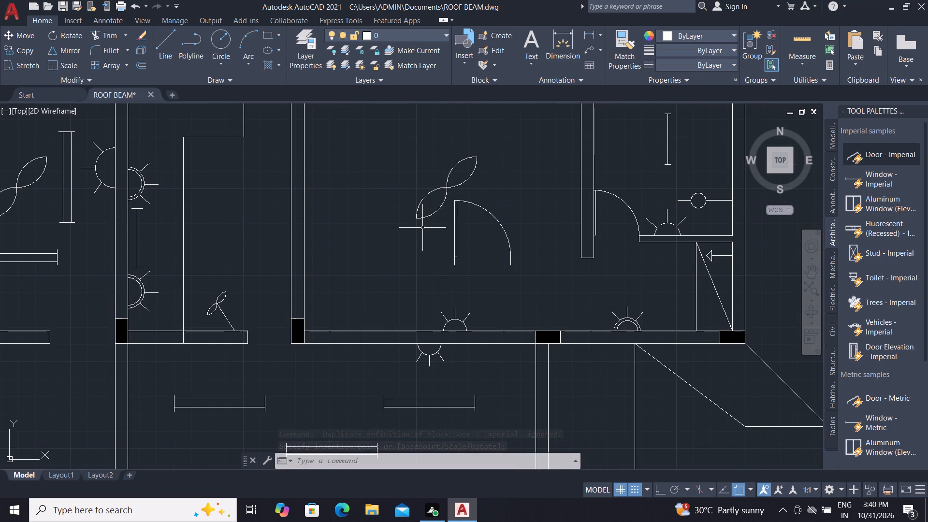
type("MI")
key("space")
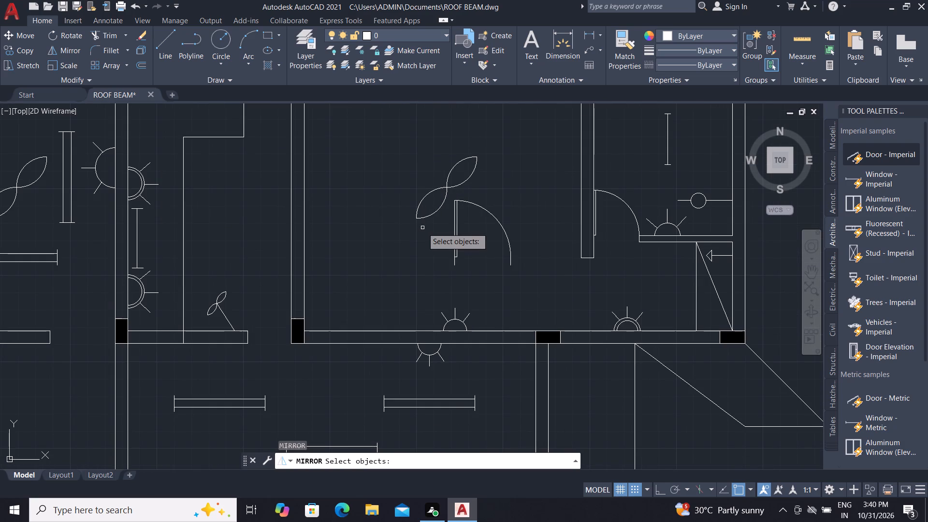
left_click(457, 254)
right_click(453, 252)
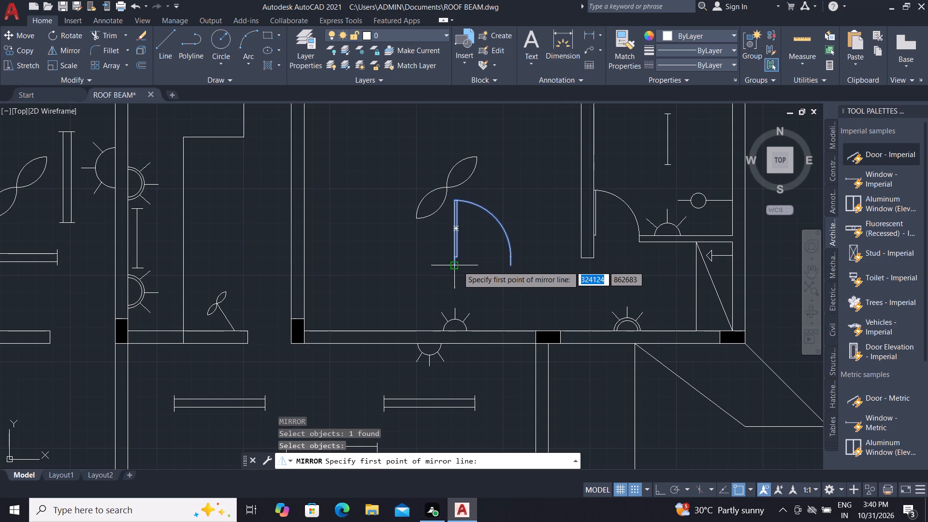
left_click(454, 264)
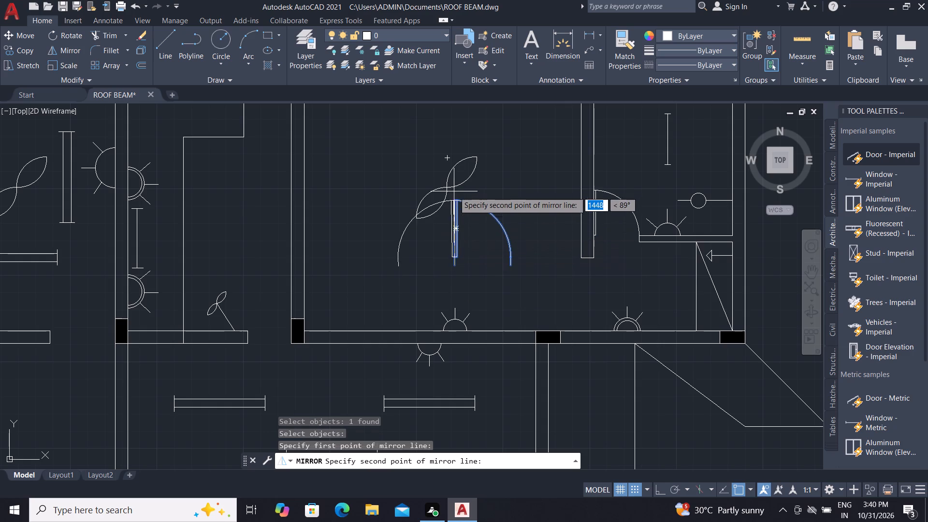
scroll(456, 197, "up", 4)
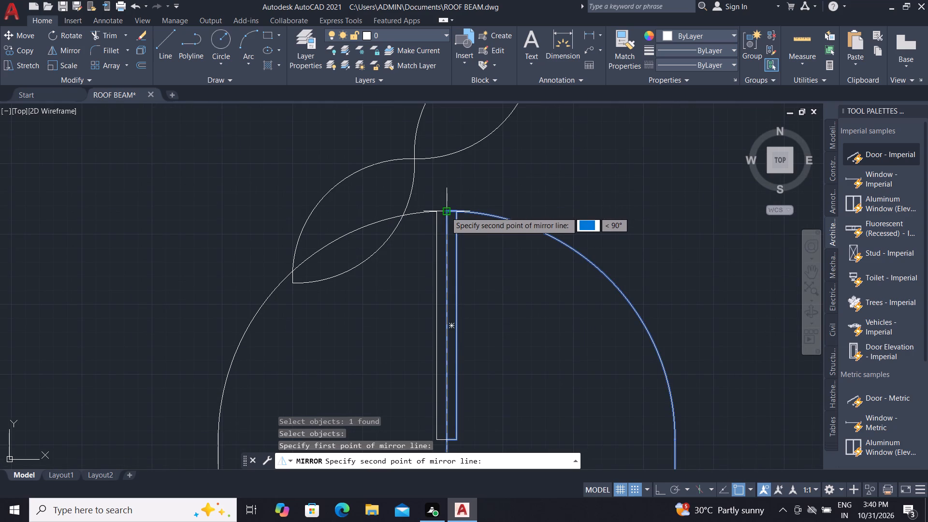
left_click(446, 212)
left_click_drag(458, 252, 445, 212)
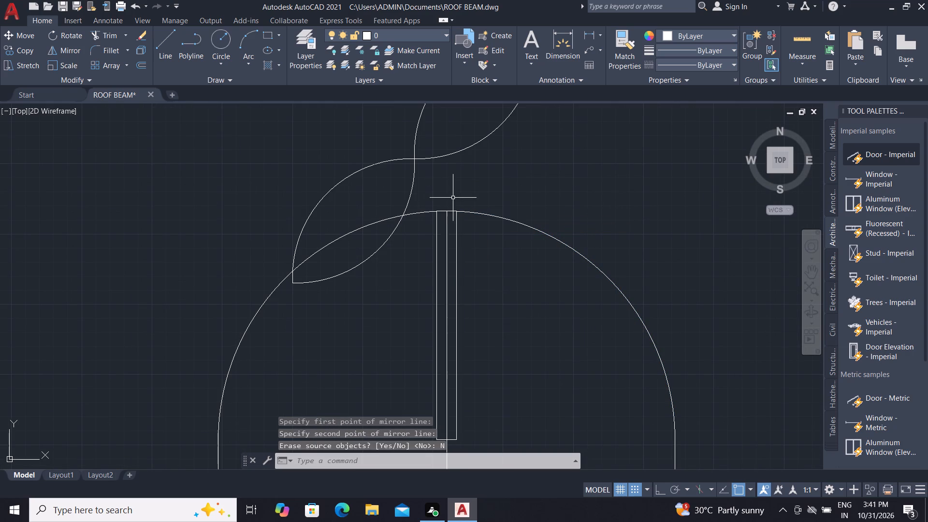
Delete the original right-hand door of the mirrored pair in the large room.
left_click(460, 213)
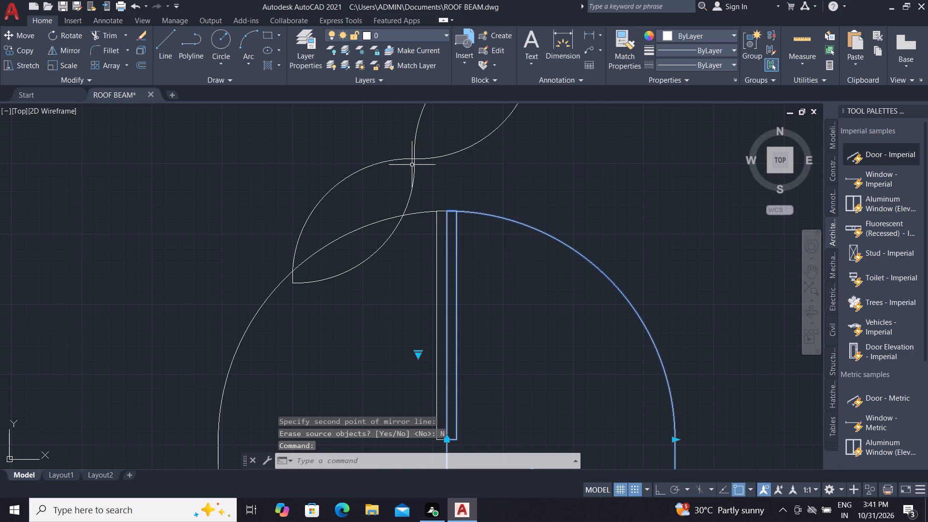
key("BackSpace")
key("Delete")
Delete the selected right-hand door of the mirrored pair in the large room.
key("Delete")
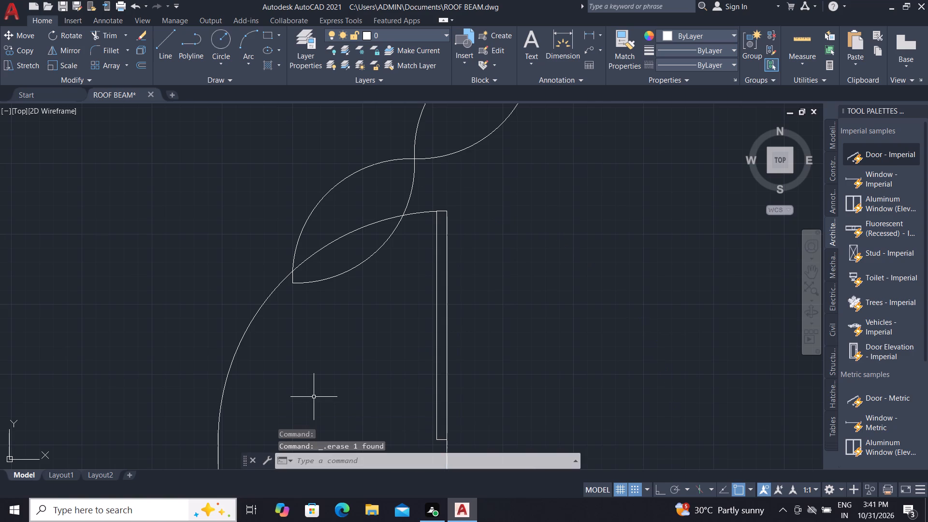
Copy the mirrored door from its lower hinge endpoint to the outer bottom corner of the large room's lower-left column.
type("CO")
key("space")
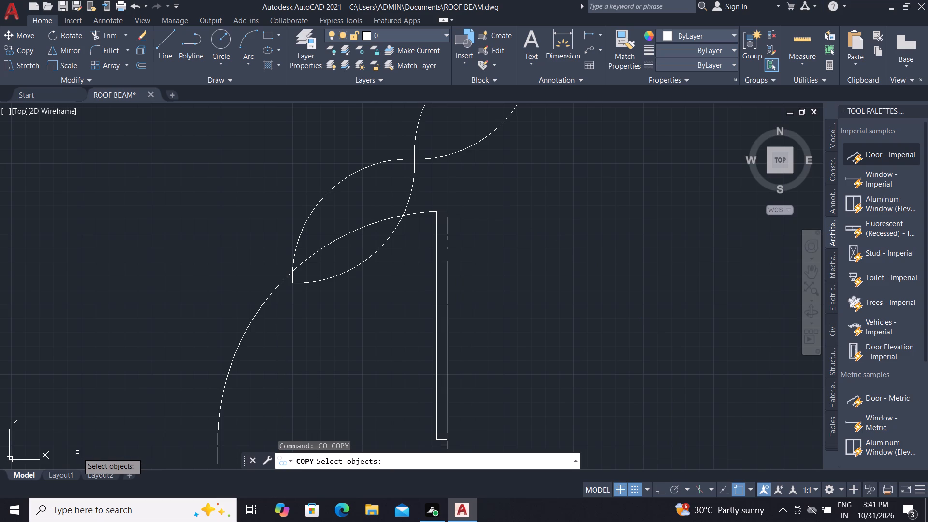
scroll(84, 461, "down", 1)
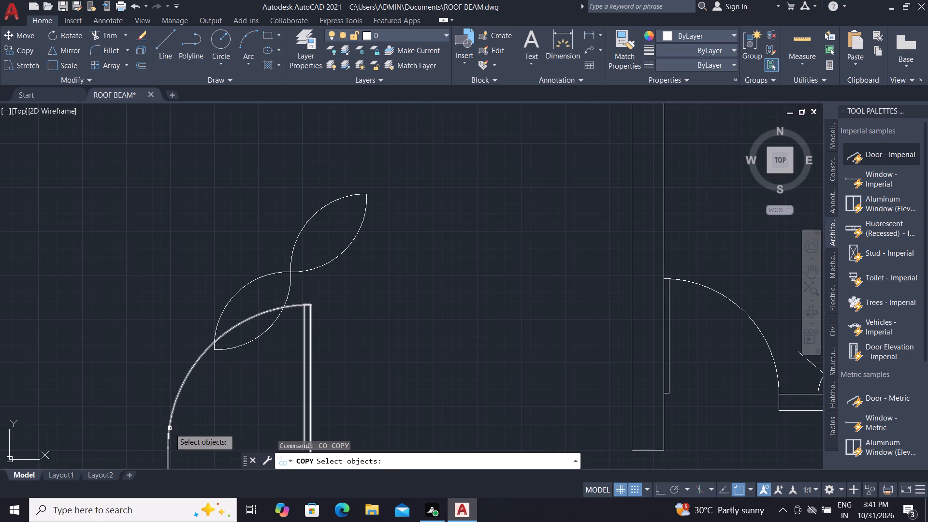
left_click(169, 428)
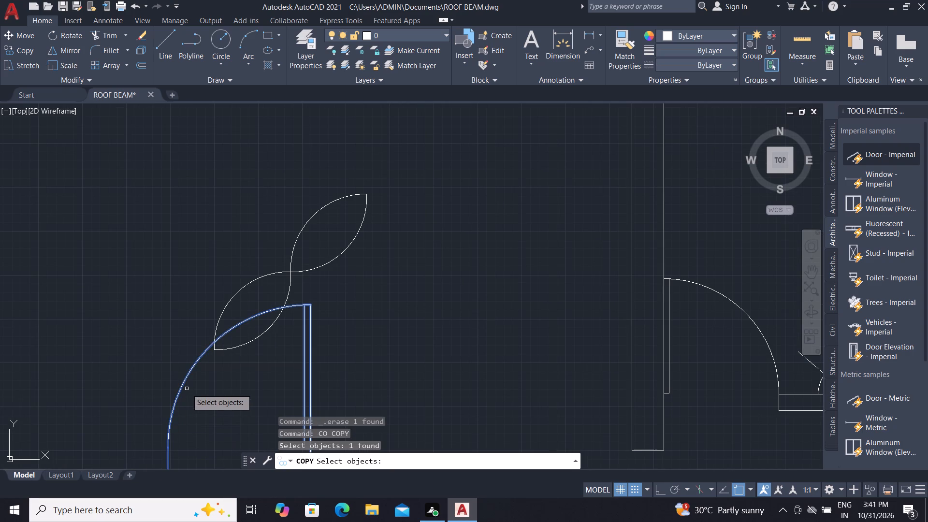
scroll(181, 379, "down", 2)
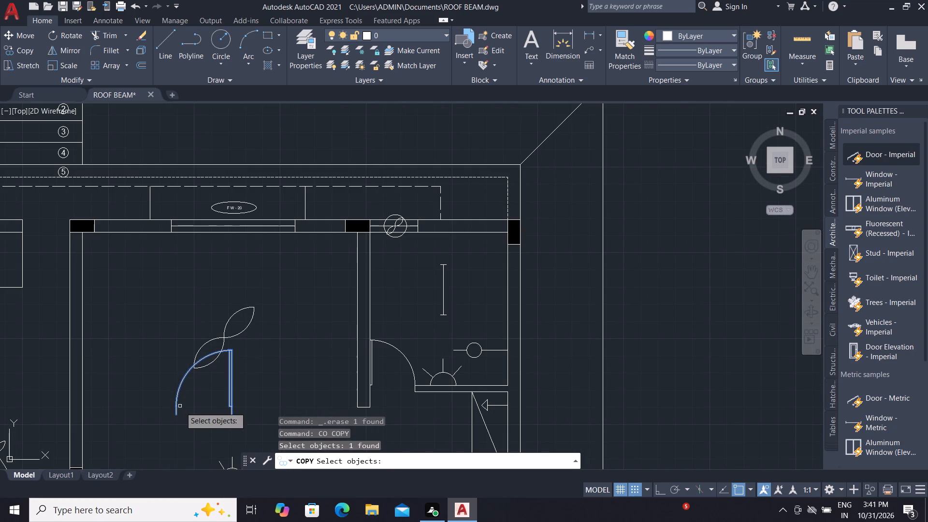
scroll(220, 410, "up", 2)
right_click(220, 410)
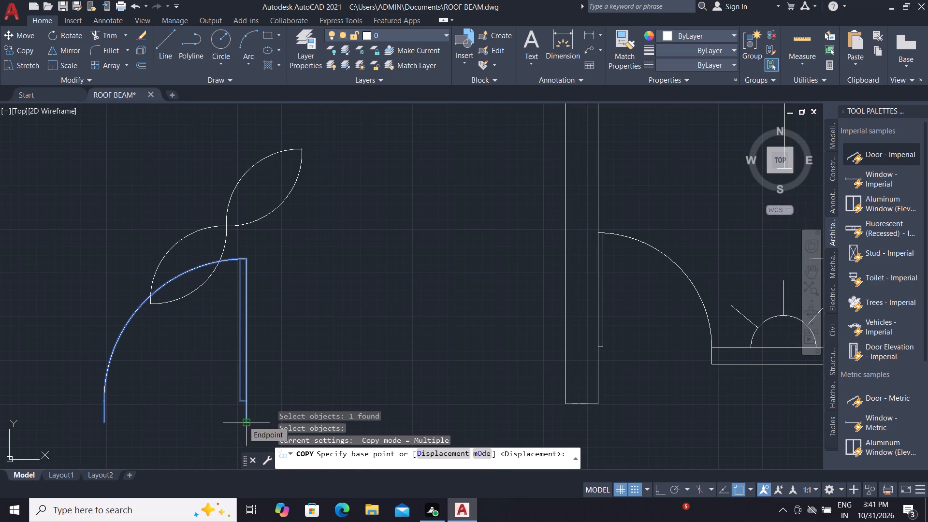
left_click(243, 421)
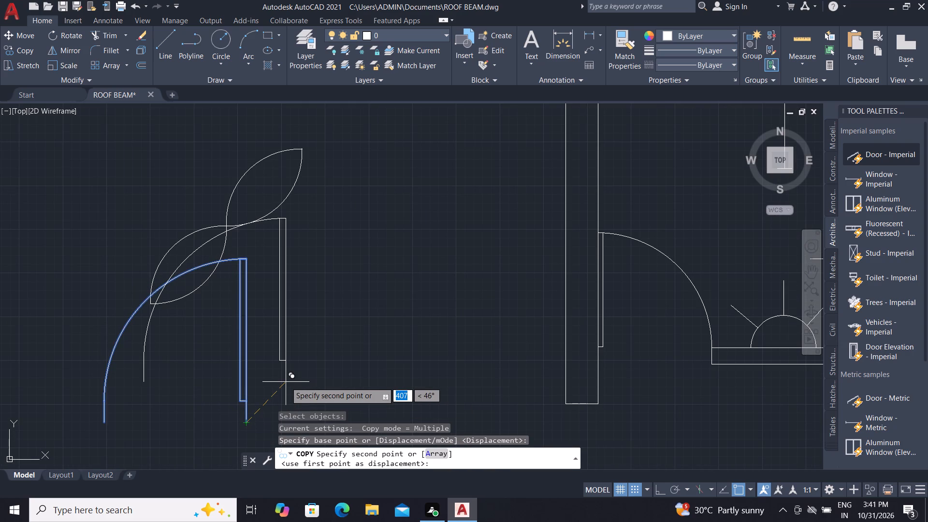
middle_click_drag(307, 389, 317, 389)
scroll(319, 353, "down", 2)
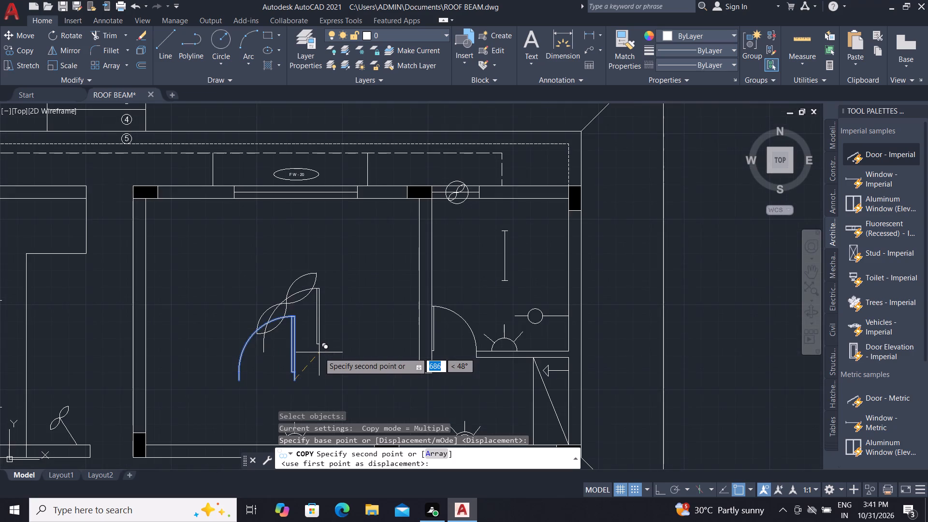
scroll(319, 352, "down", 1)
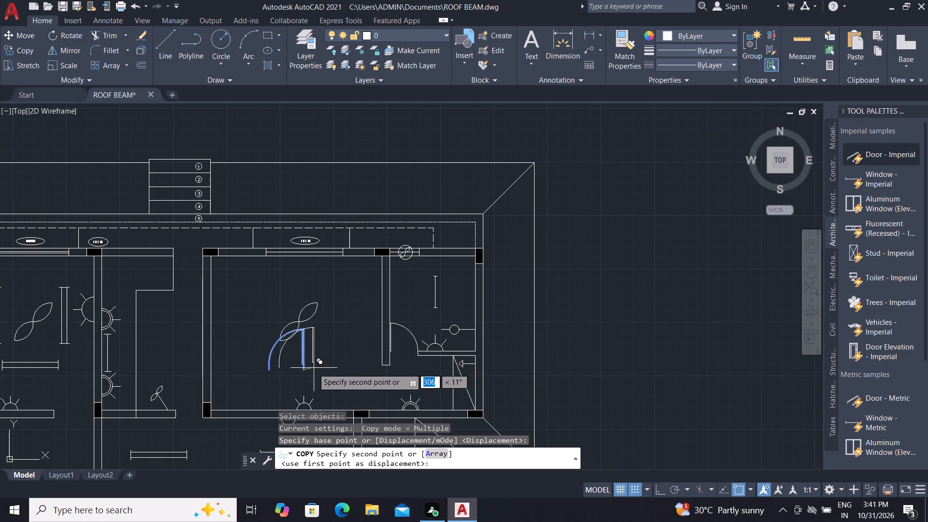
scroll(198, 418, "up", 2)
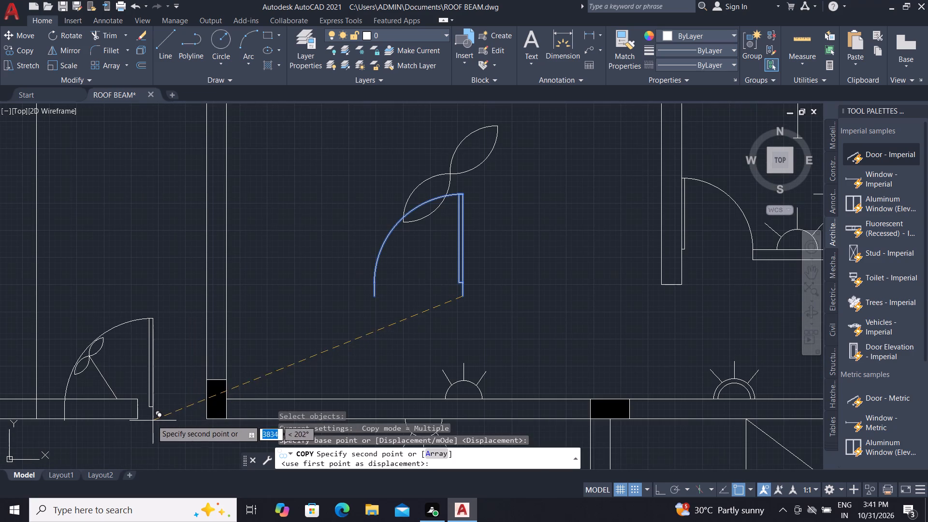
left_click(204, 421)
Place another copy of the door at the lower-left corner of the hatched column on the large room's bottom wall.
scroll(275, 347, "down", 3)
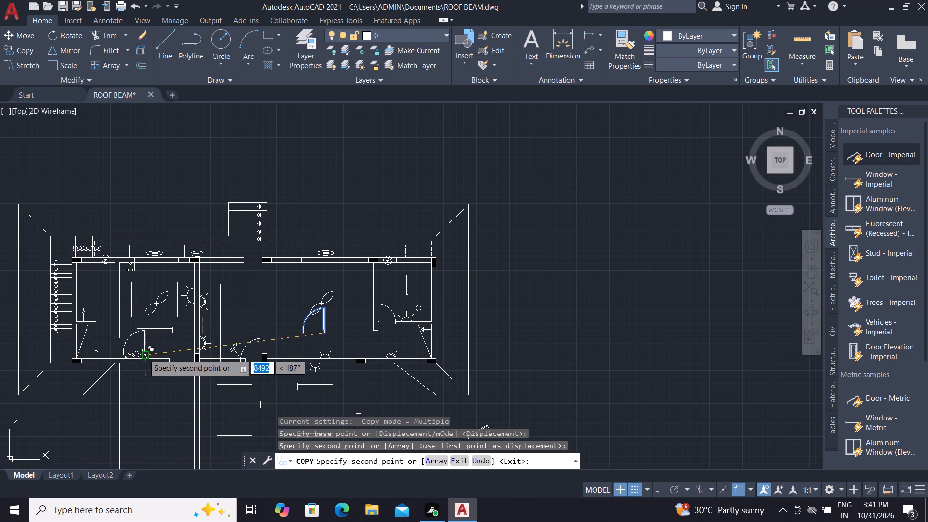
scroll(160, 359, "up", 2)
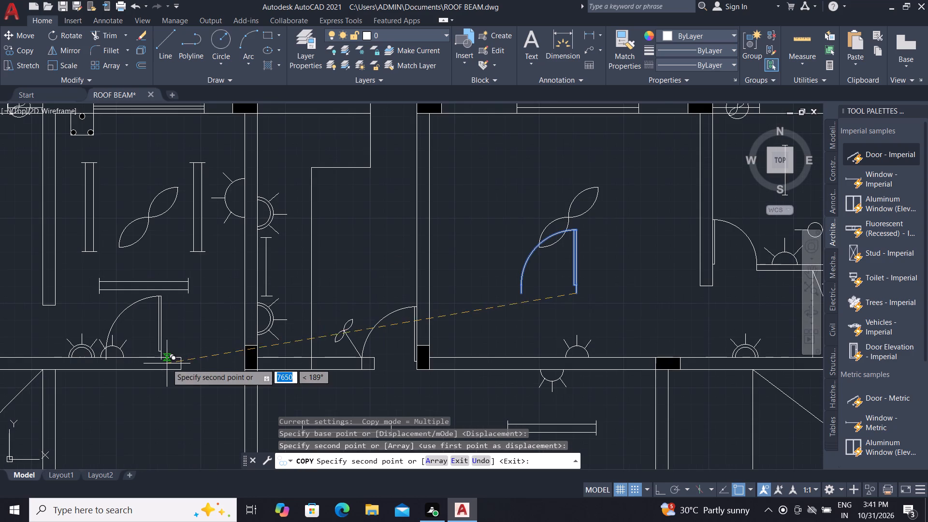
scroll(167, 363, "down", 1)
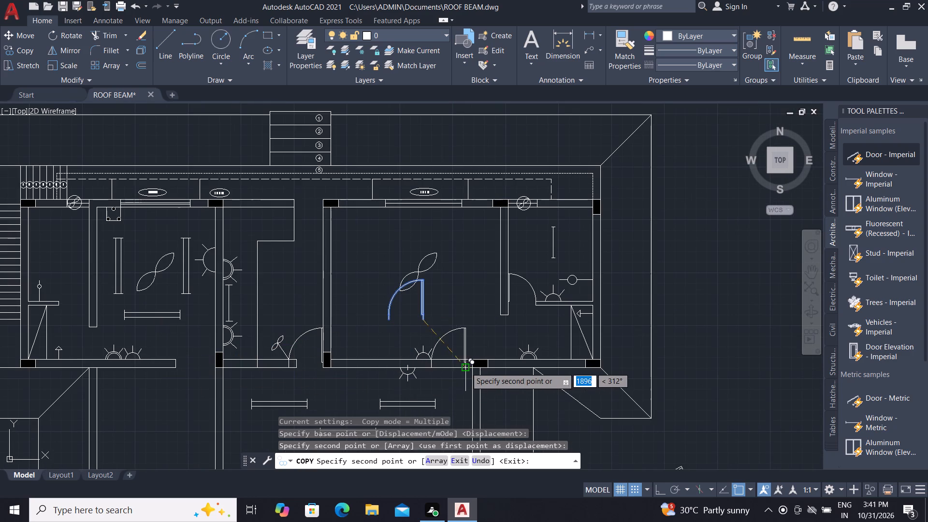
scroll(469, 367, "up", 2)
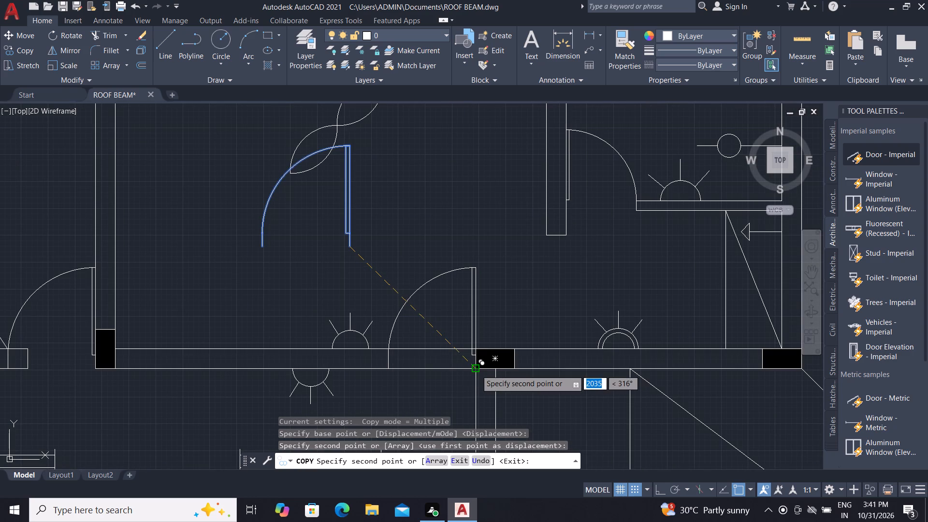
left_click(476, 370)
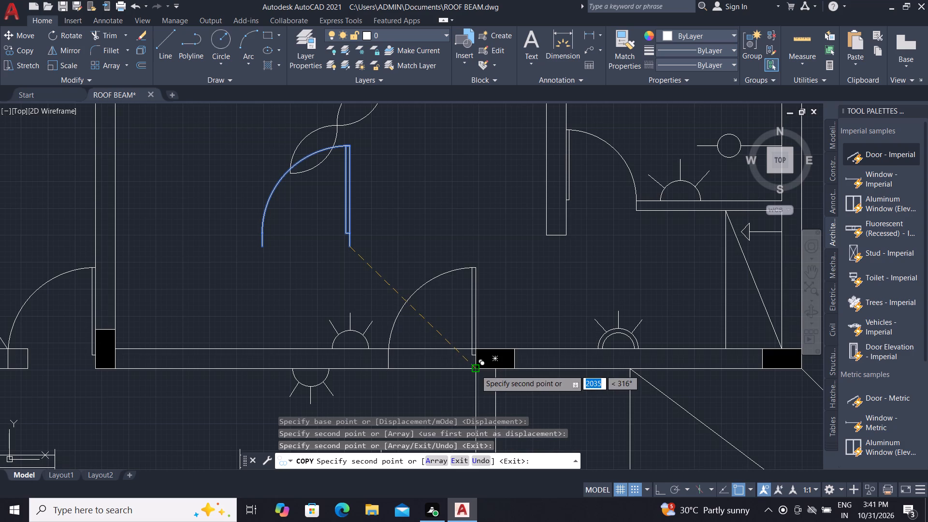
scroll(428, 390, "down", 1)
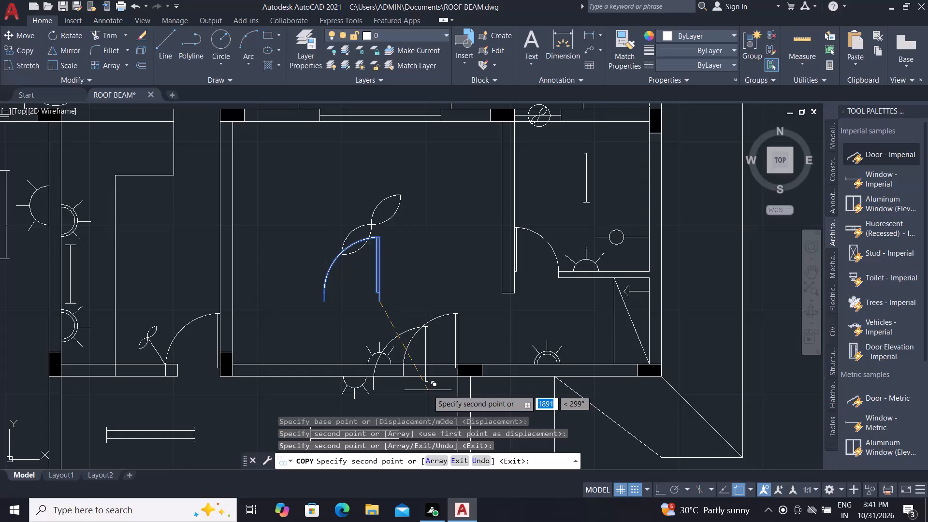
key("Escape")
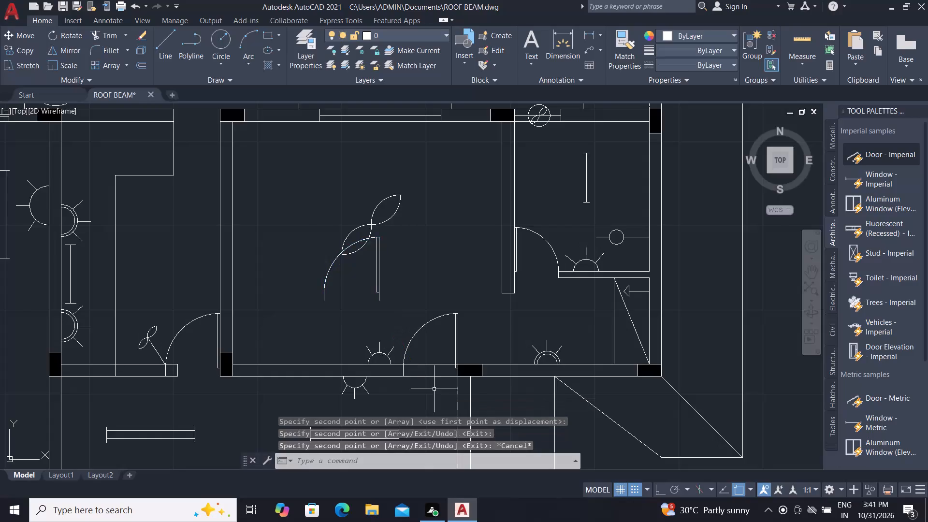
Extend the left line of the partition wall beside the toilet down to the bottom wall.
scroll(503, 295, "up", 1)
type("EX")
key("space")
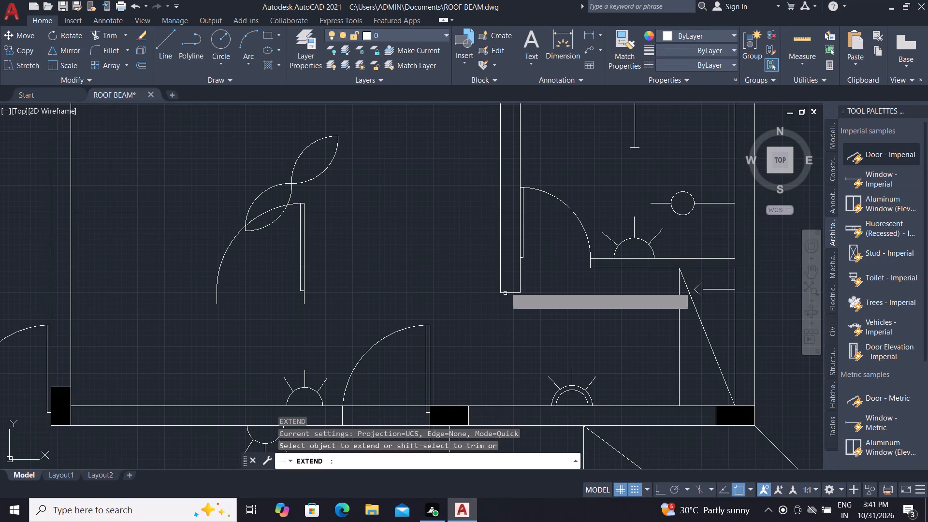
left_click(501, 287)
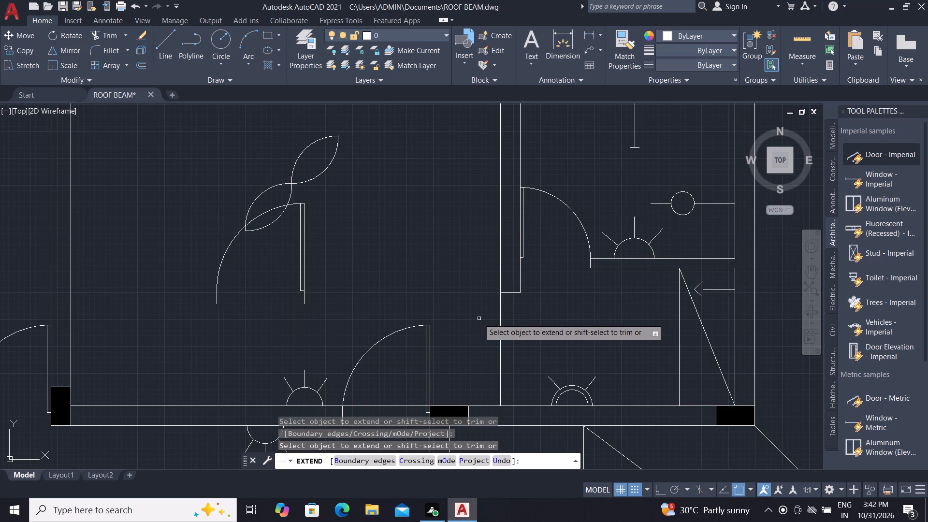
key("Escape")
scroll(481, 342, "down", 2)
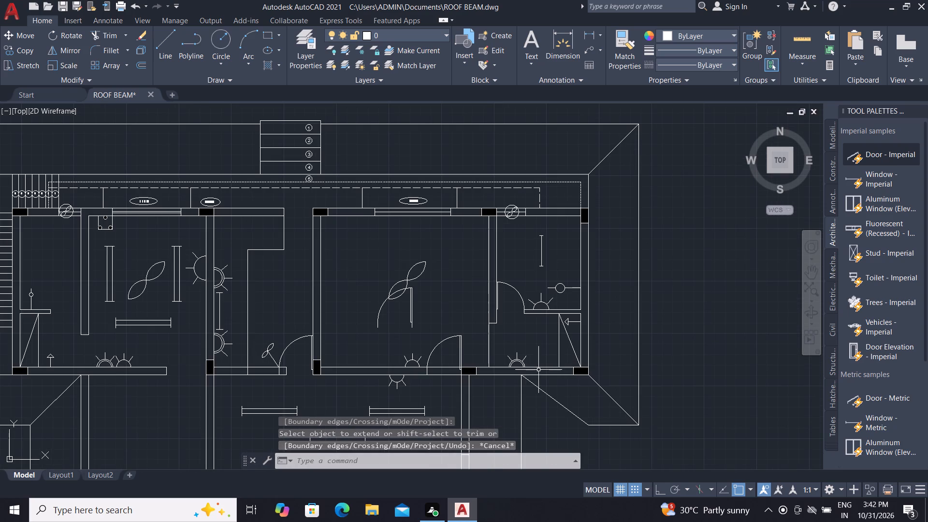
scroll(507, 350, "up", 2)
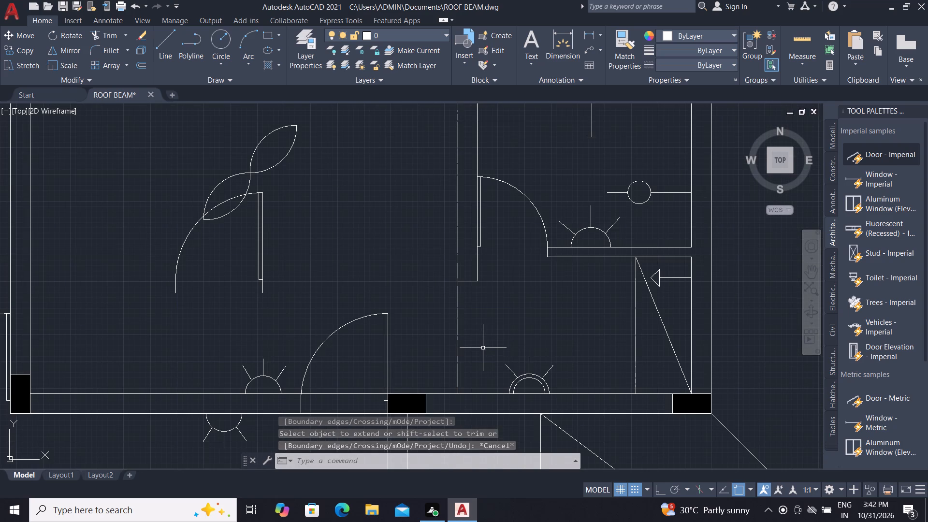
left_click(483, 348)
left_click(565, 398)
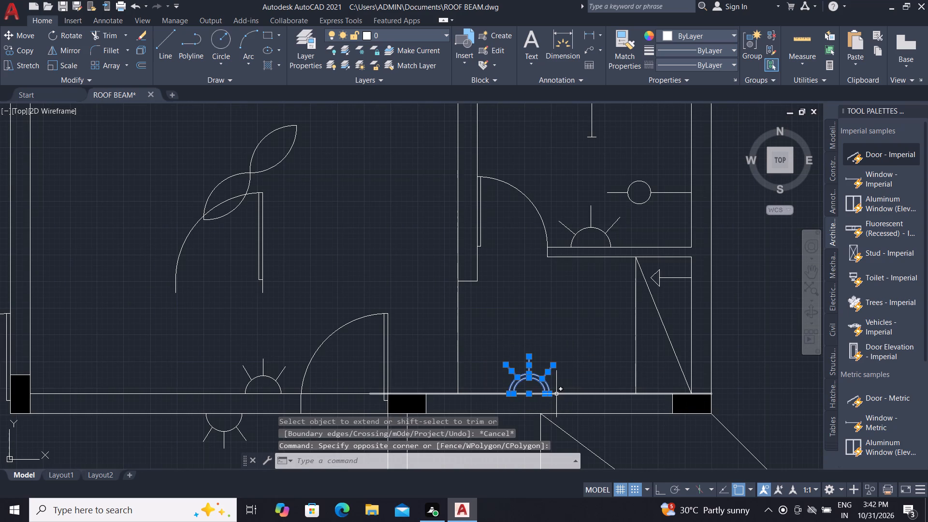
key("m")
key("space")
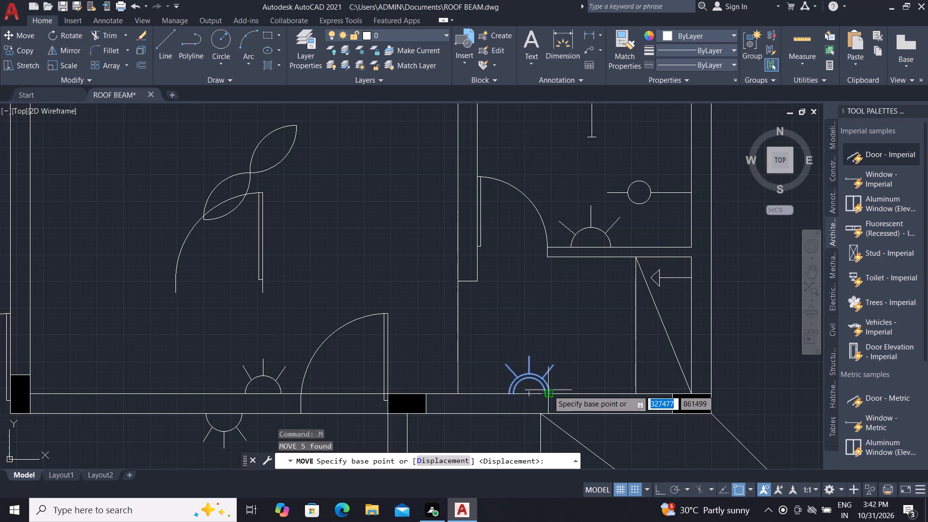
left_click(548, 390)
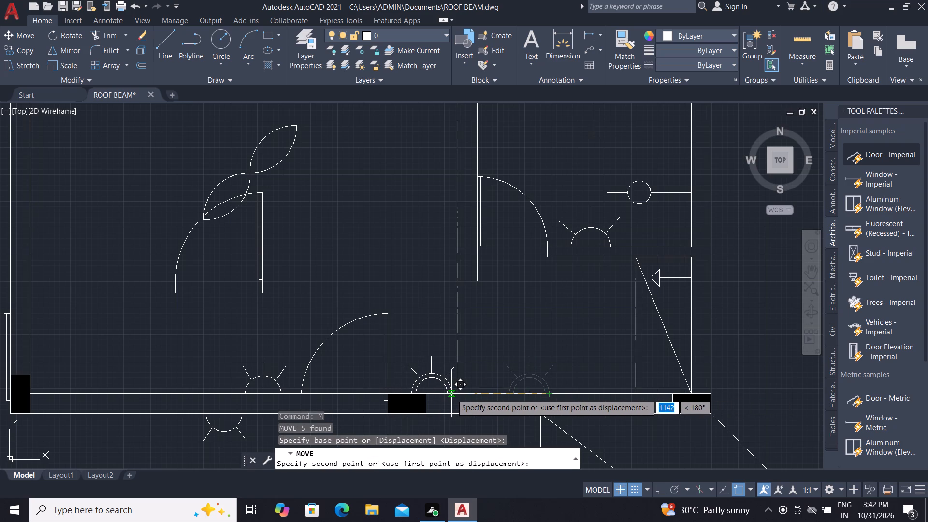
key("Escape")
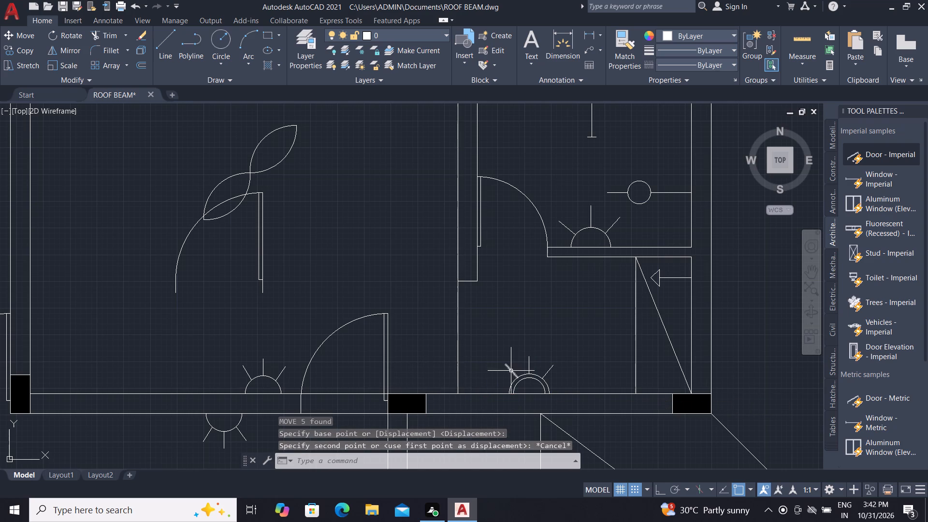
Delete the double-semicircle light symbol with rays on the bottom wall below the toilet.
left_click(500, 340)
left_click(572, 401)
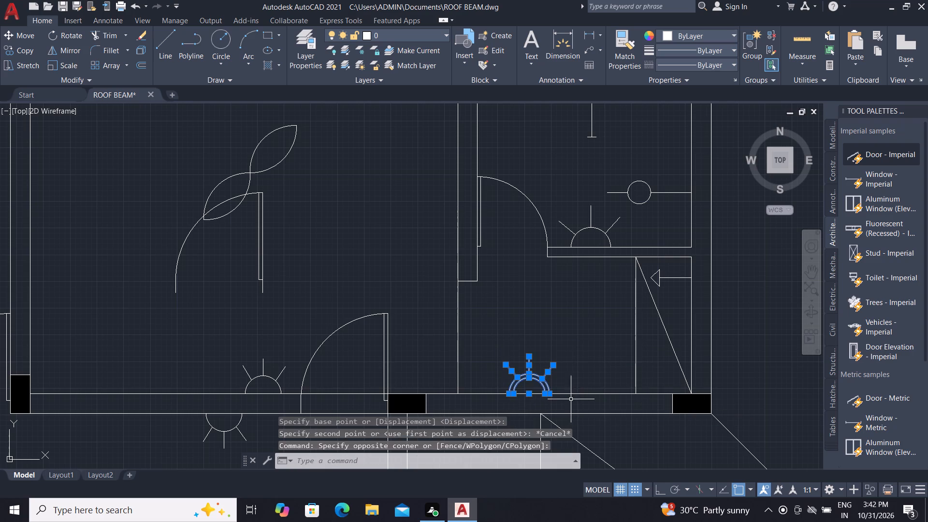
key("Delete")
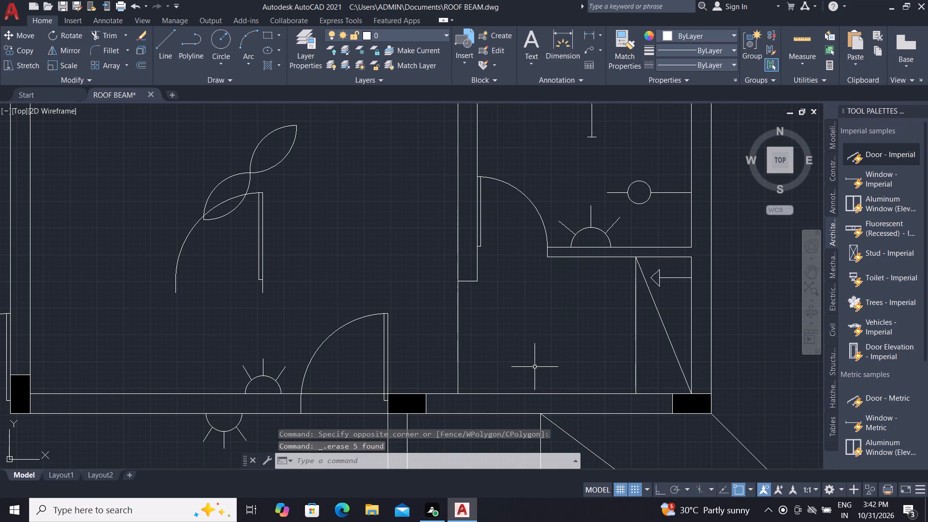
key("Escape")
key("Escape")
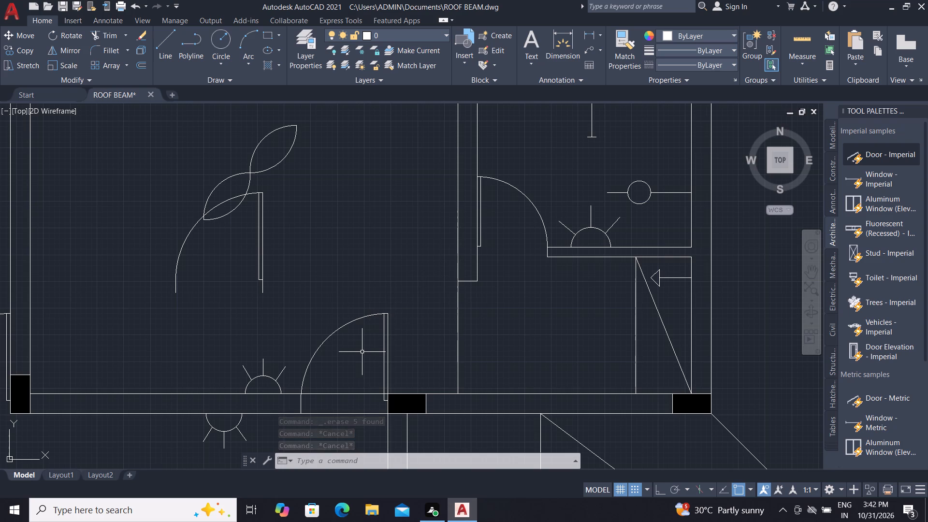
Scale down the door at the large room's lower-left column about its bottom hinge corner to fit the wall opening.
scroll(356, 359, "down", 1)
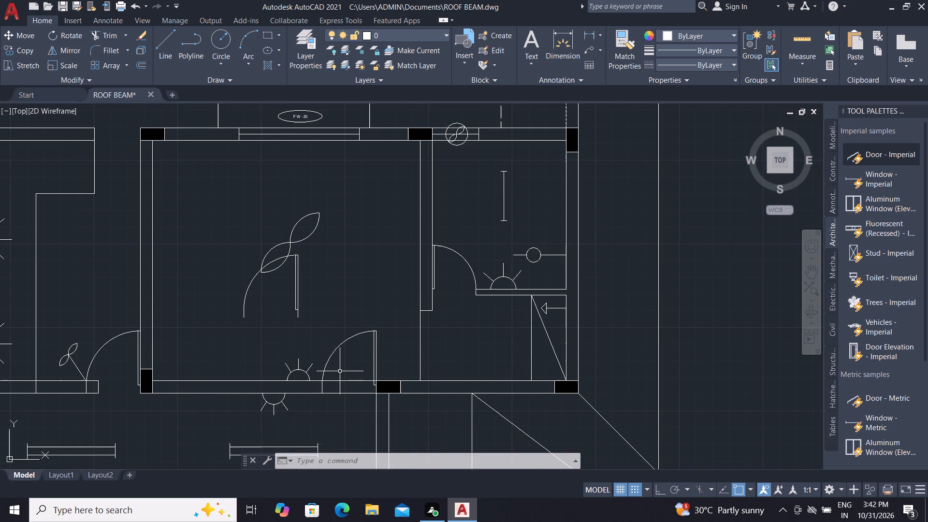
type("SC")
key("space")
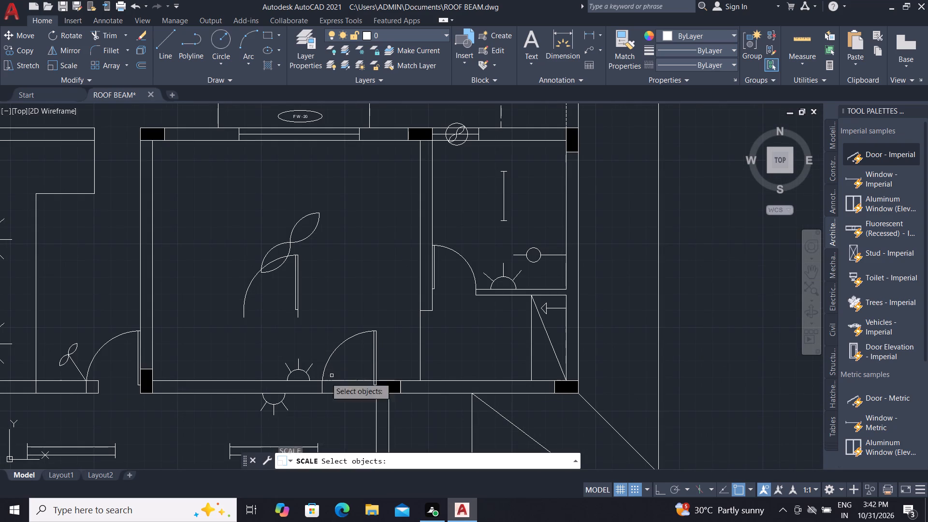
scroll(98, 391, "up", 1)
left_click(160, 372)
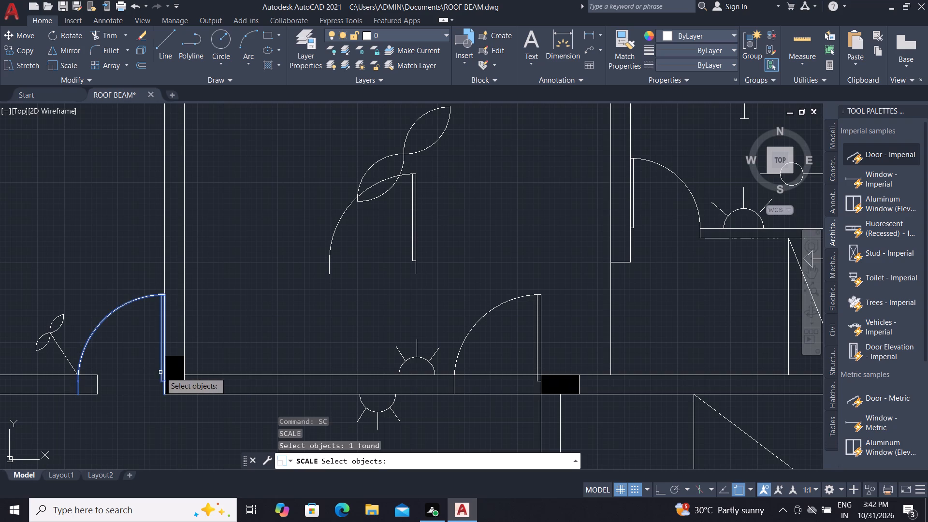
right_click(160, 372)
left_click(165, 393)
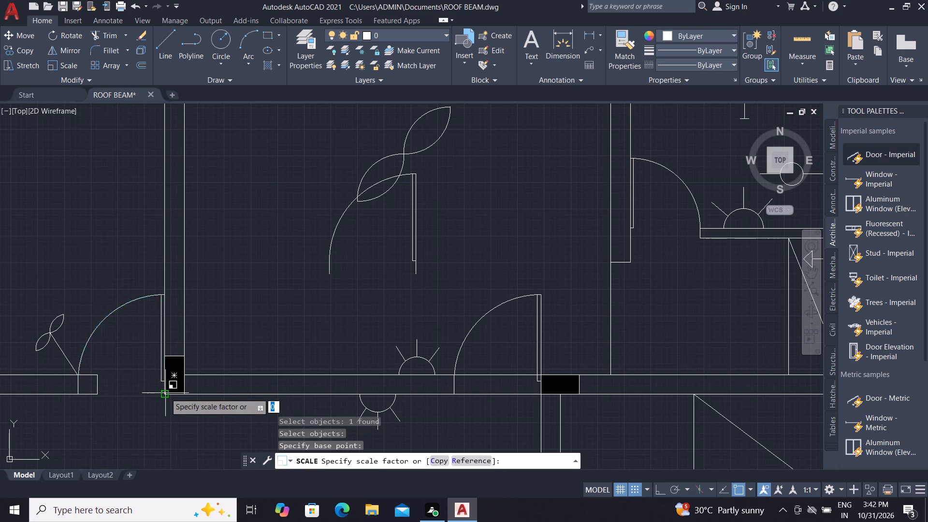
left_click(125, 393)
Trim the extra jamb line and the bottom wall line's overrun at the swing end of the door by the large room's lower-left column.
scroll(103, 389, "up", 3)
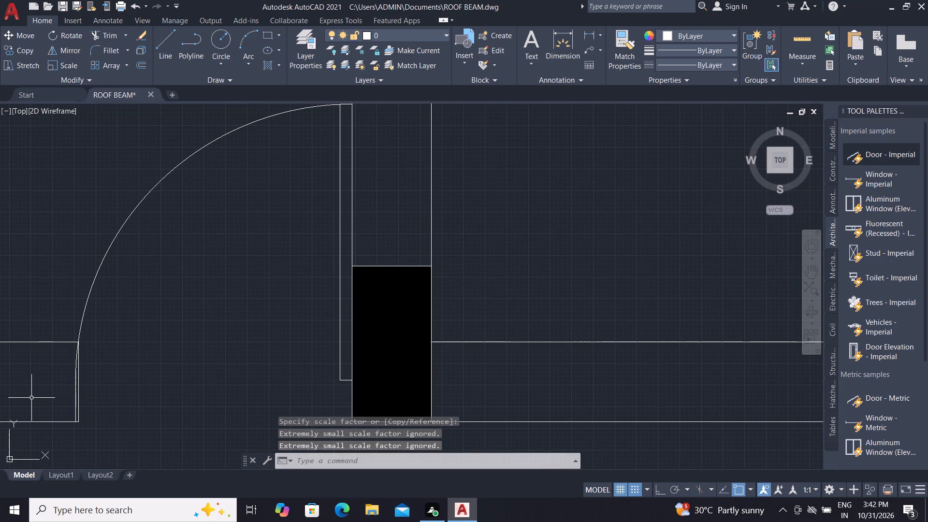
middle_click_drag(32, 398, 130, 348)
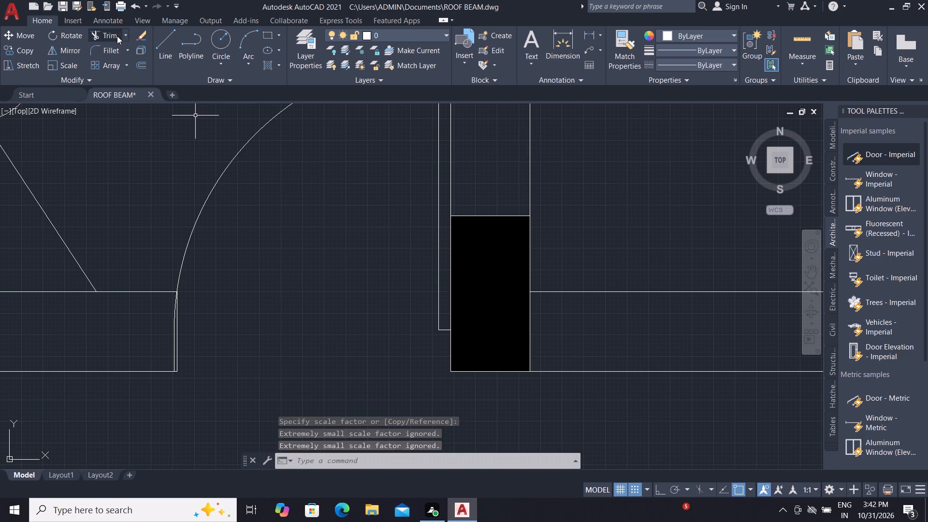
left_click(110, 34)
scroll(177, 334, "up", 2)
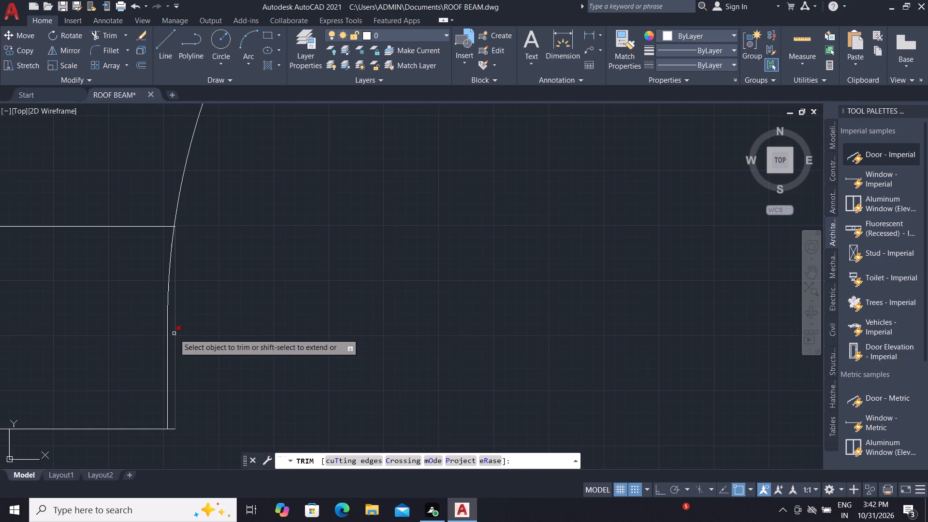
left_click(173, 333)
scroll(156, 419, "up", 3)
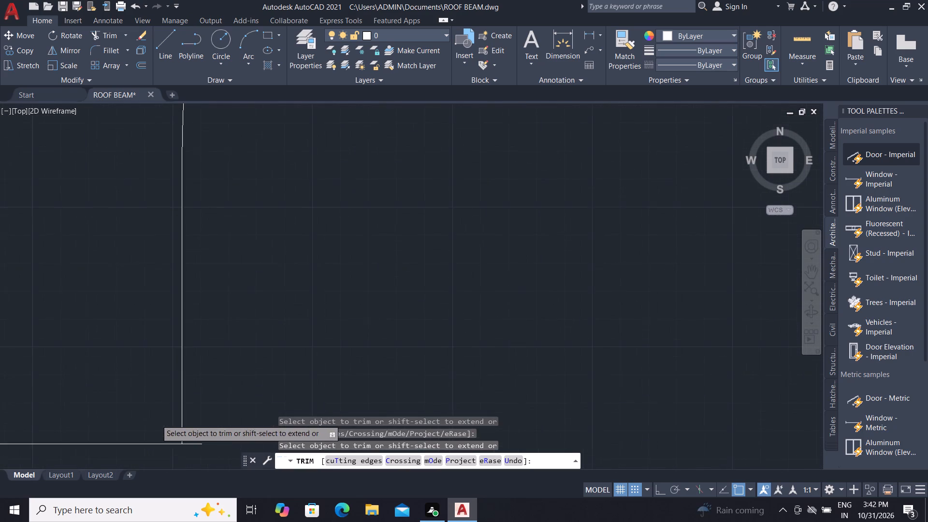
scroll(216, 405, "down", 1)
left_click(217, 393)
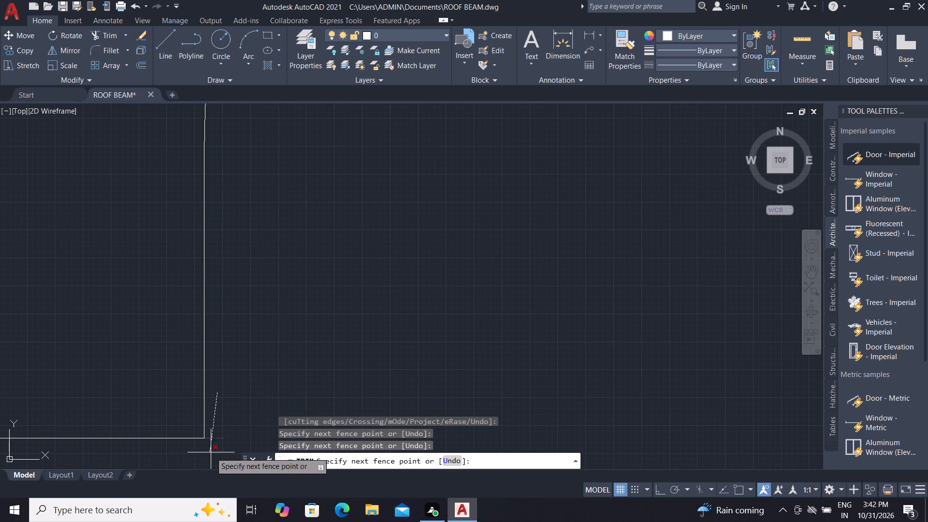
left_click(214, 449)
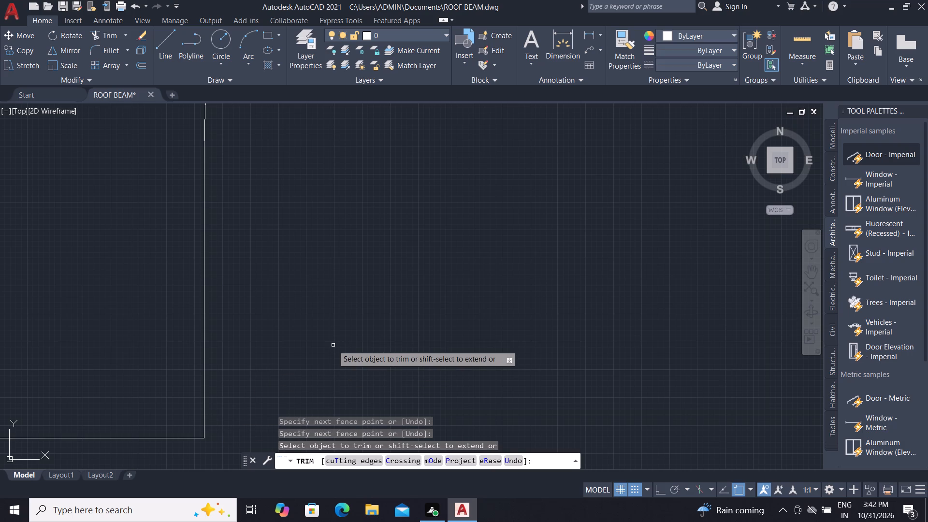
Trim the upper wall line's short overrun past the same door's swing arc.
middle_click_drag(357, 433, 362, 447)
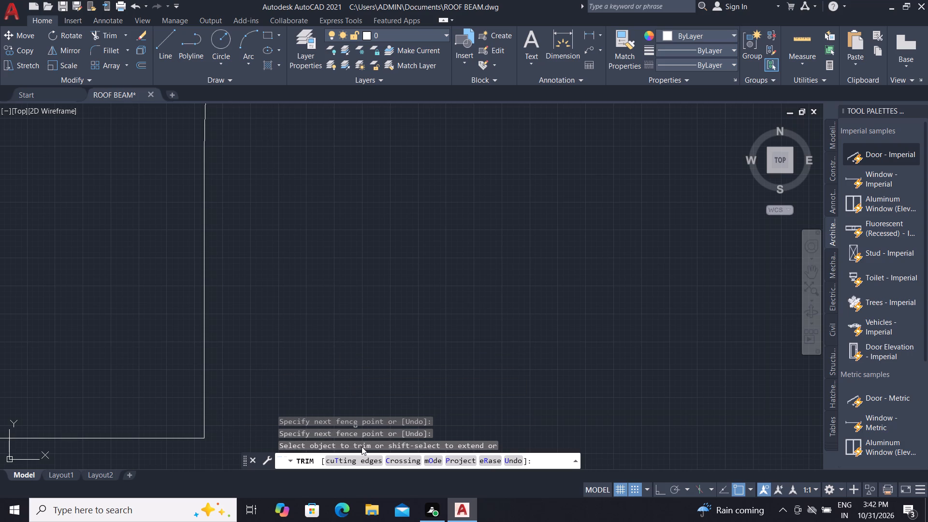
scroll(303, 349, "down", 3)
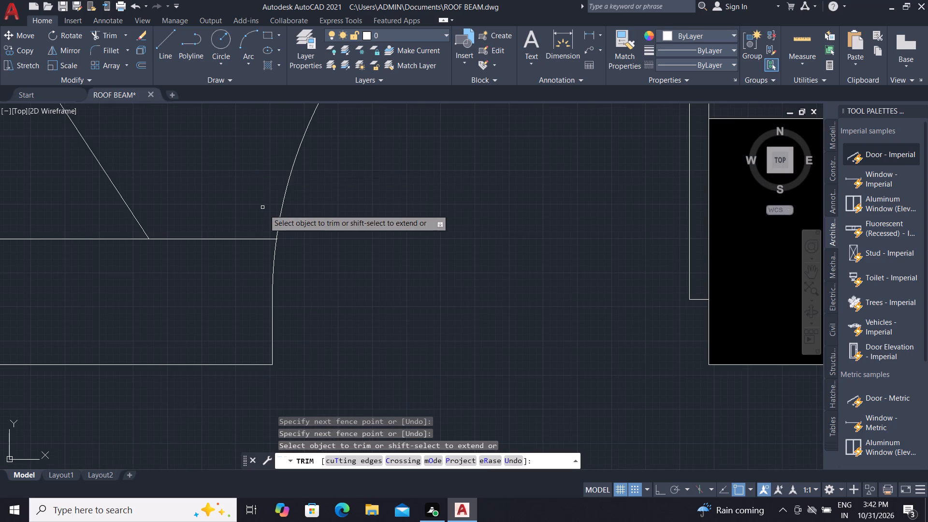
scroll(272, 216, "up", 3)
scroll(274, 278, "up", 2)
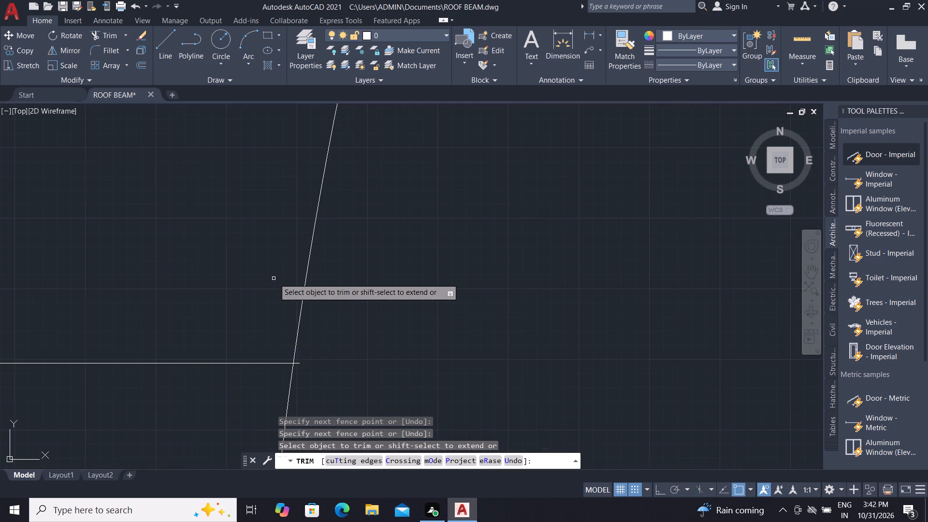
scroll(307, 367, "up", 6)
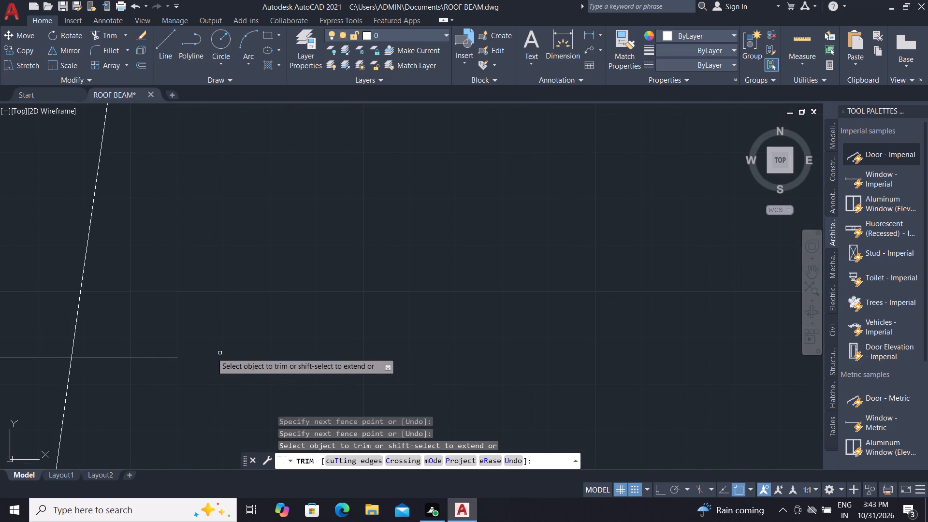
left_click(138, 346)
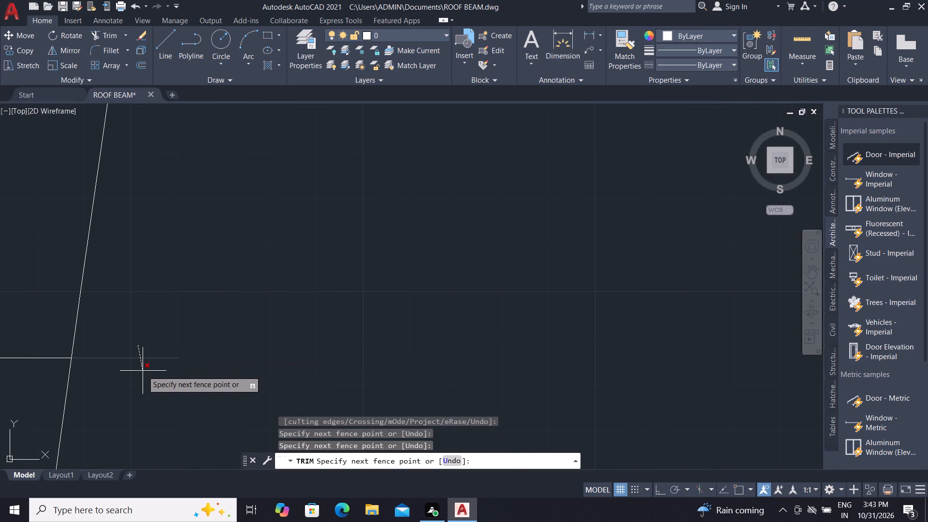
left_click(143, 371)
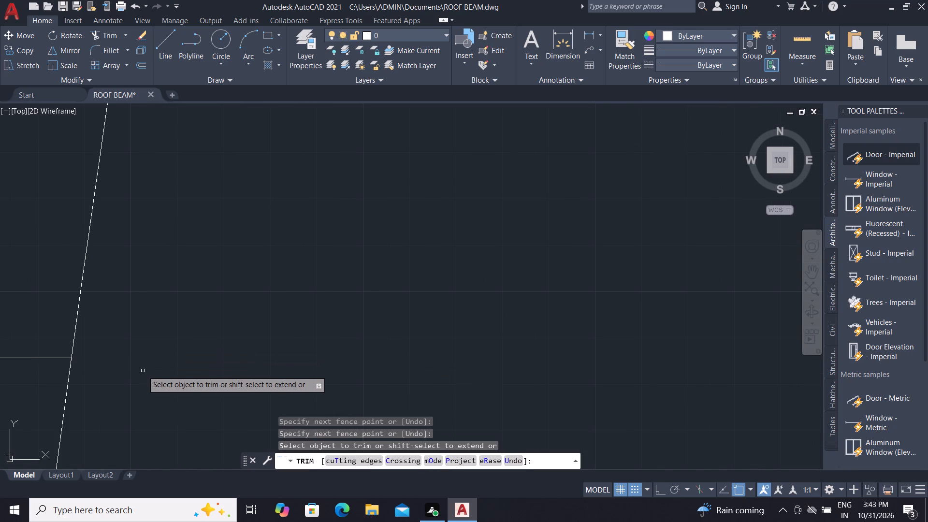
scroll(143, 371, "down", 7)
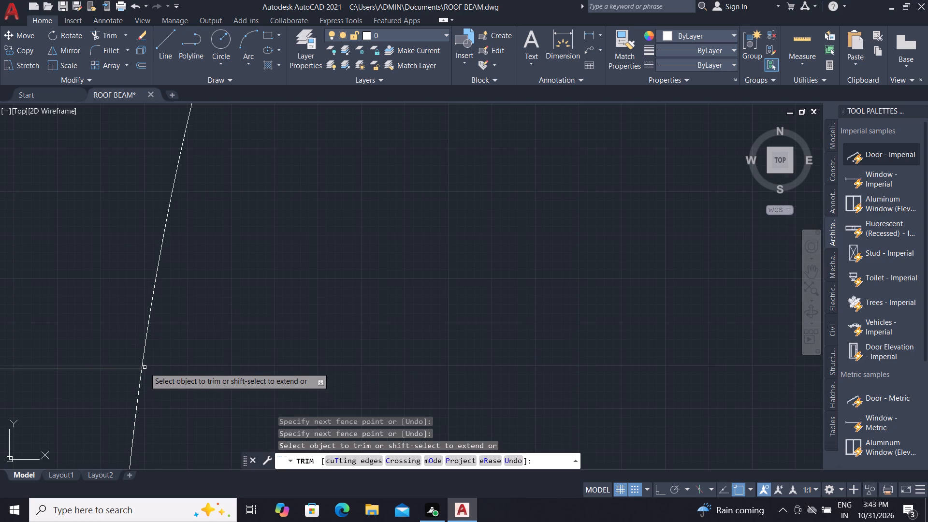
scroll(145, 367, "down", 4)
scroll(205, 373, "down", 5)
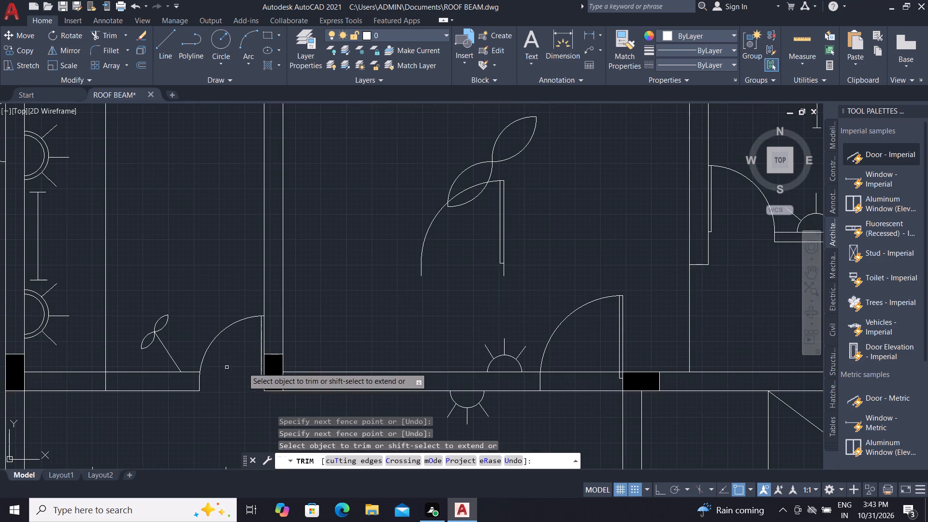
key("Escape")
Delete the oversized door beside the hatched column on the large room's bottom wall.
left_click(543, 349)
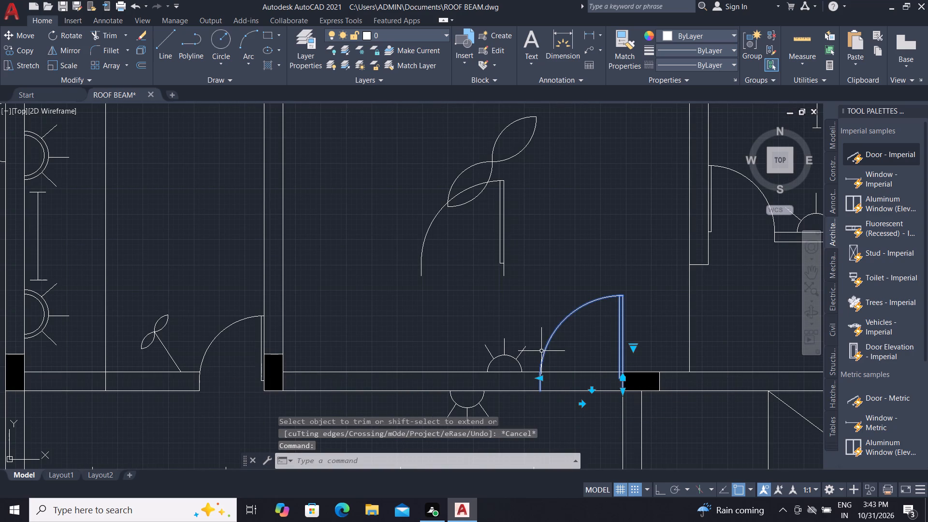
key("Delete")
Copy the fitted lower-left door from its bottom hinge corner to the lower-left corner of the bottom wall's hatched column.
type("CO")
key("space")
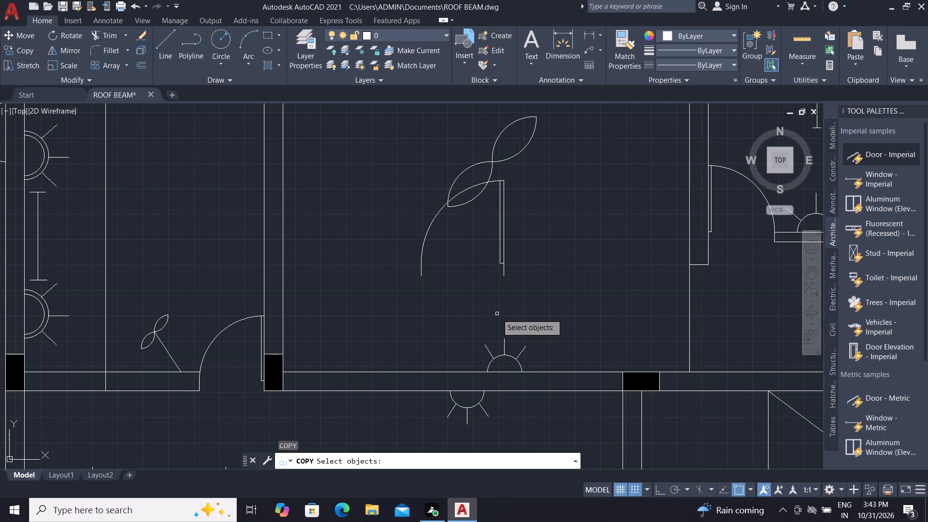
left_click(231, 325)
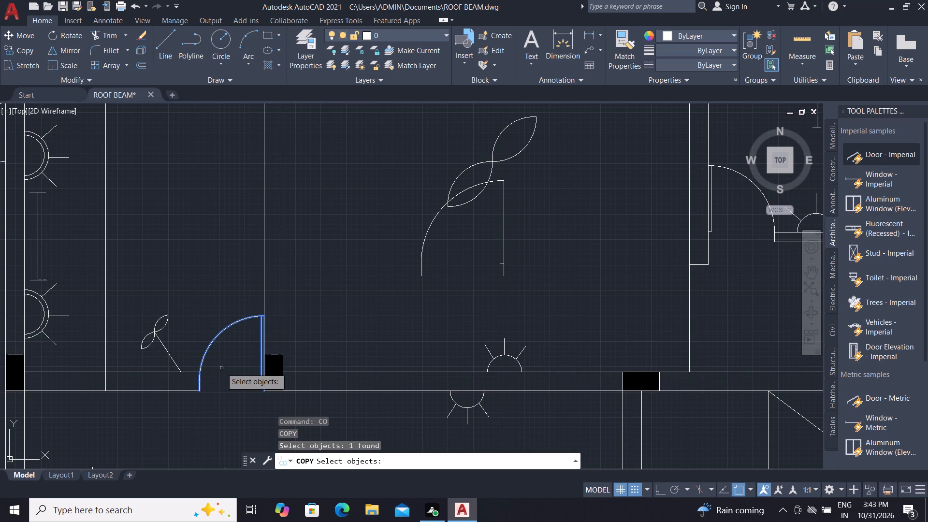
right_click(220, 373)
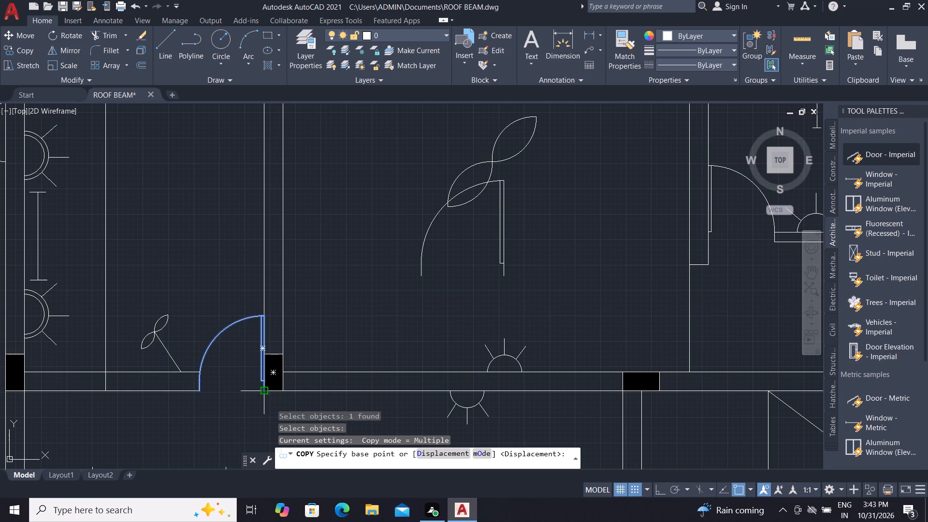
left_click(261, 392)
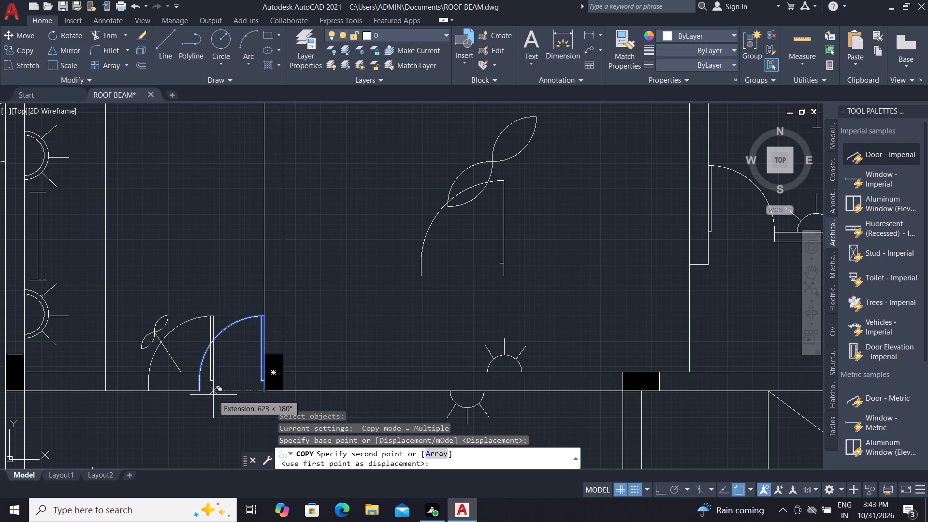
left_click(623, 392)
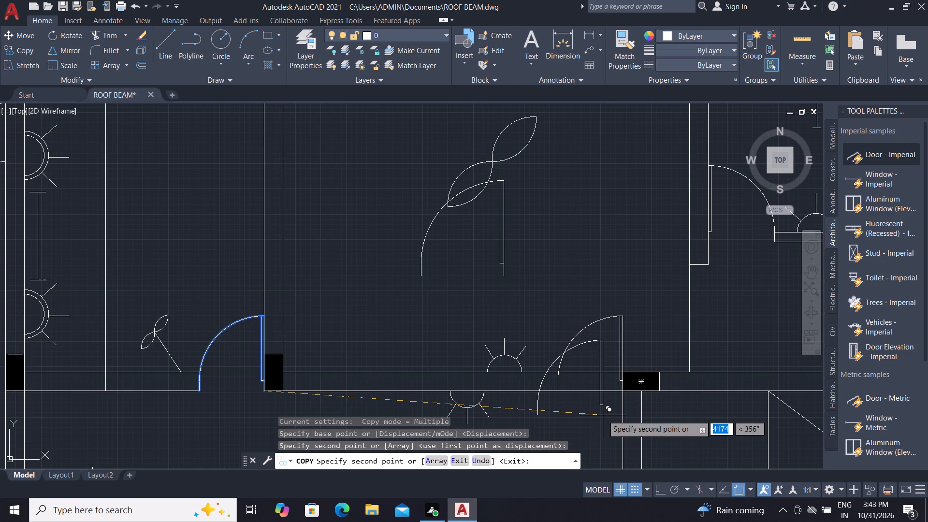
key("Escape")
key("Escape")
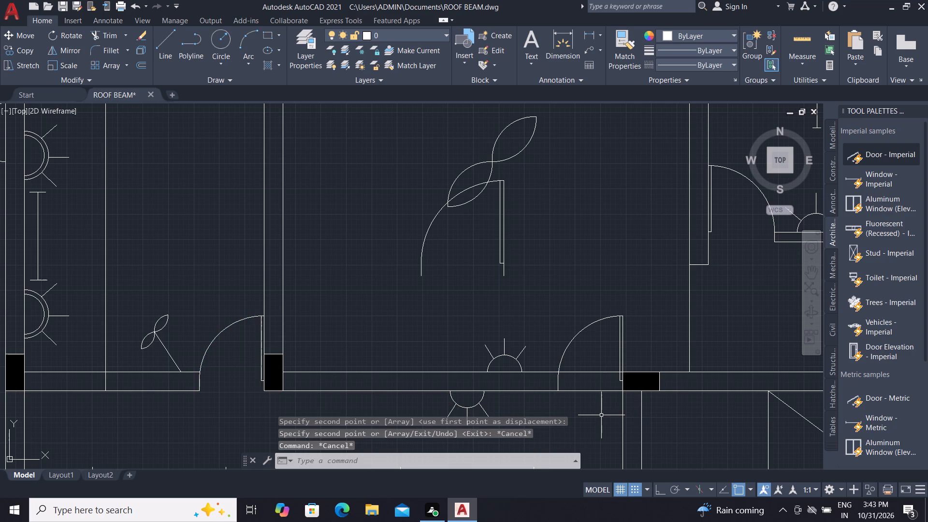
Trim both bottom wall lines across the copied door's opening, including the short stubs beside the hatched column and door leaf.
type("TR")
key("space")
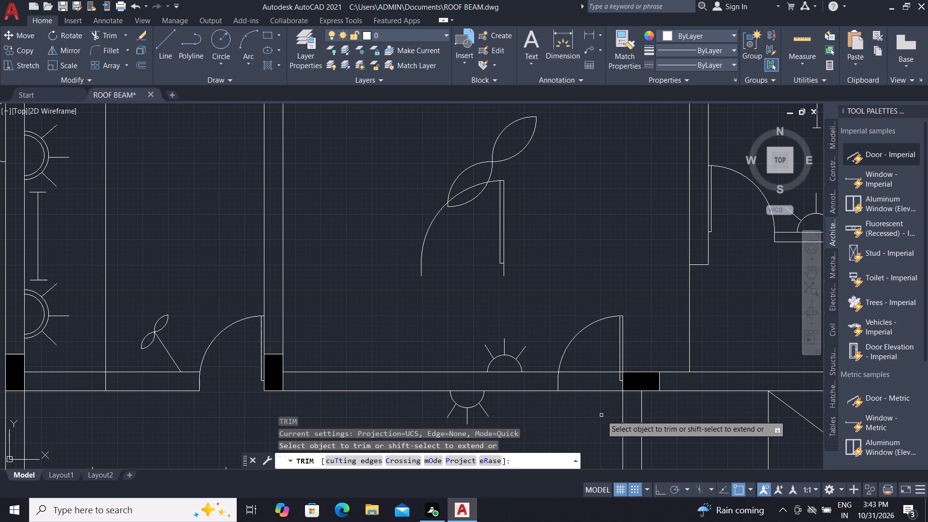
left_click(597, 360)
left_click(605, 409)
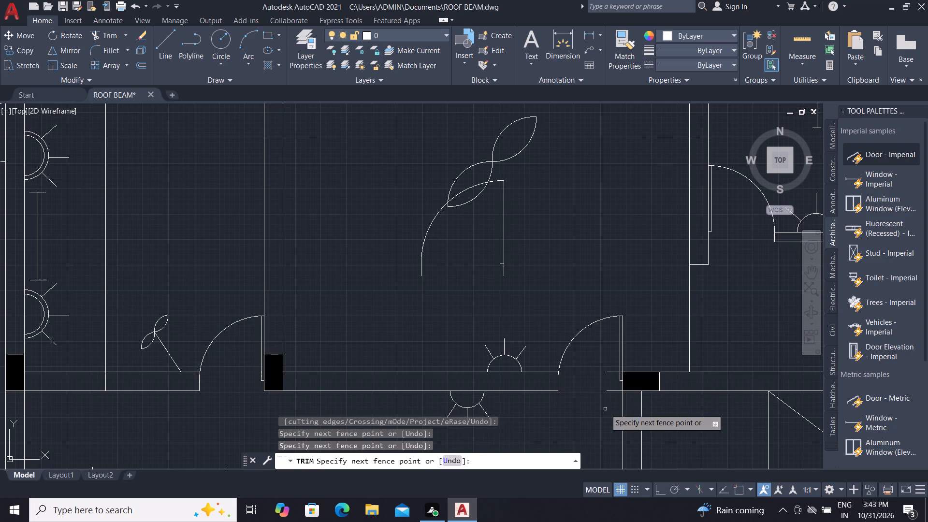
scroll(620, 379, "up", 3)
left_click(593, 328)
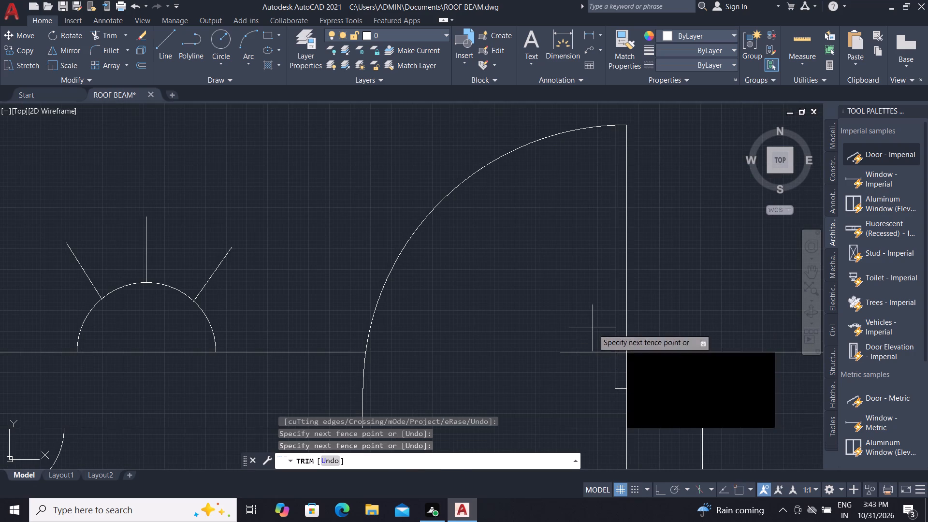
left_click_drag(595, 437, 591, 430)
scroll(608, 341, "up", 3)
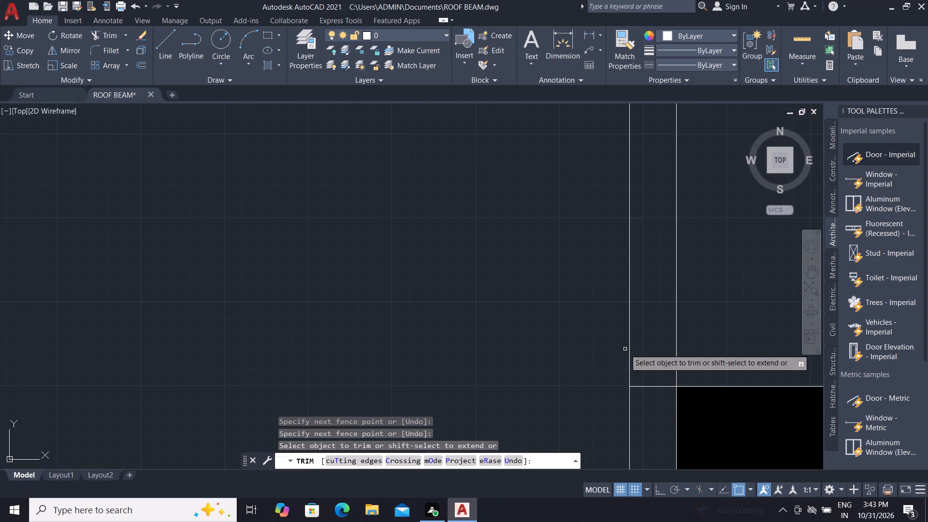
left_click(645, 368)
left_click_drag(643, 400, 641, 395)
scroll(575, 358, "down", 2)
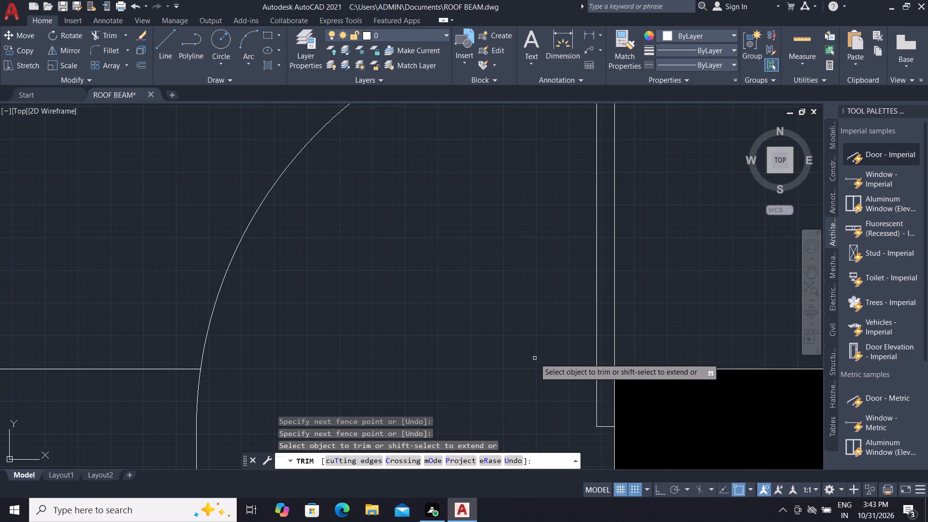
scroll(533, 362, "down", 5)
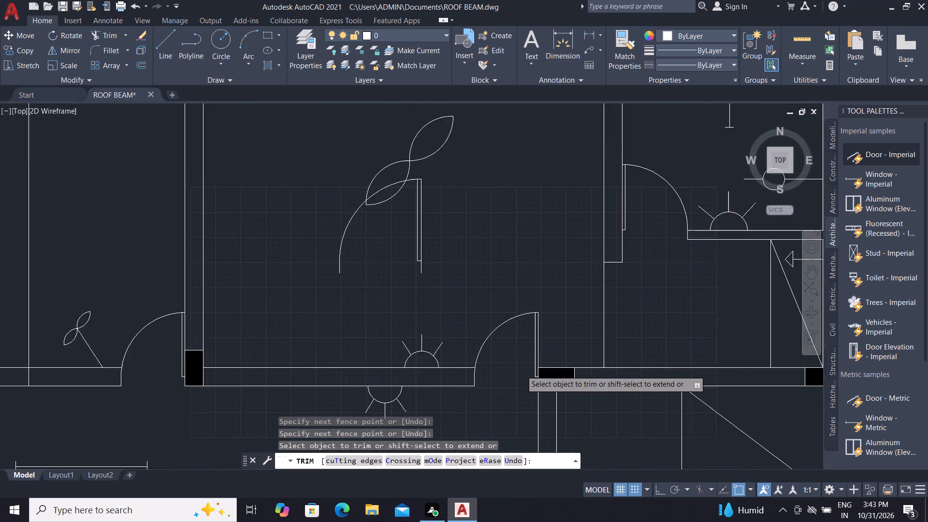
scroll(519, 369, "down", 2)
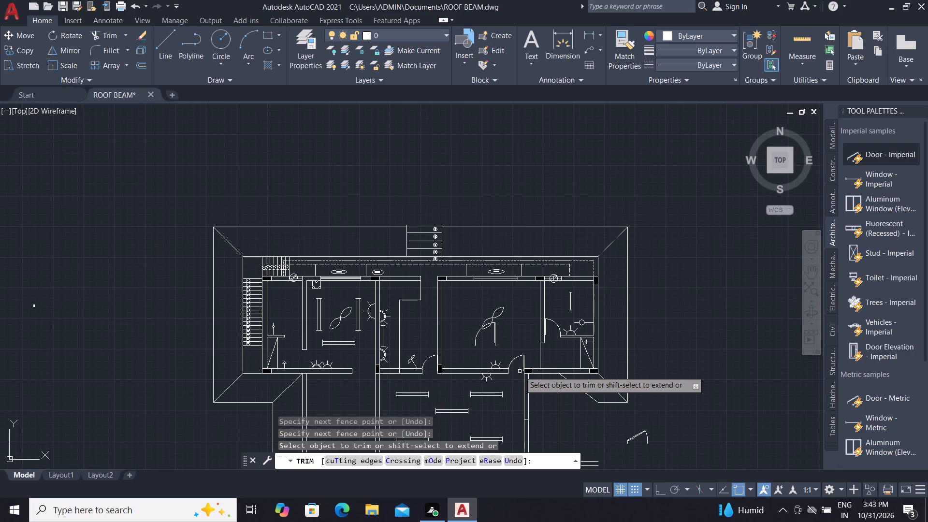
key("Escape")
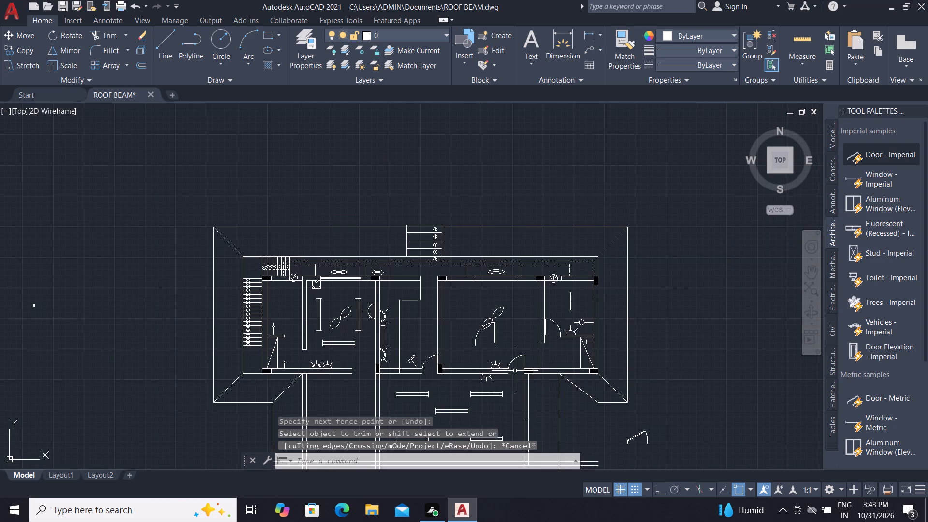
Copy the door at the large room's bottom wall to the empty space outside the roof outline, east of the plan.
scroll(515, 371, "up", 2)
type("CO")
key("space")
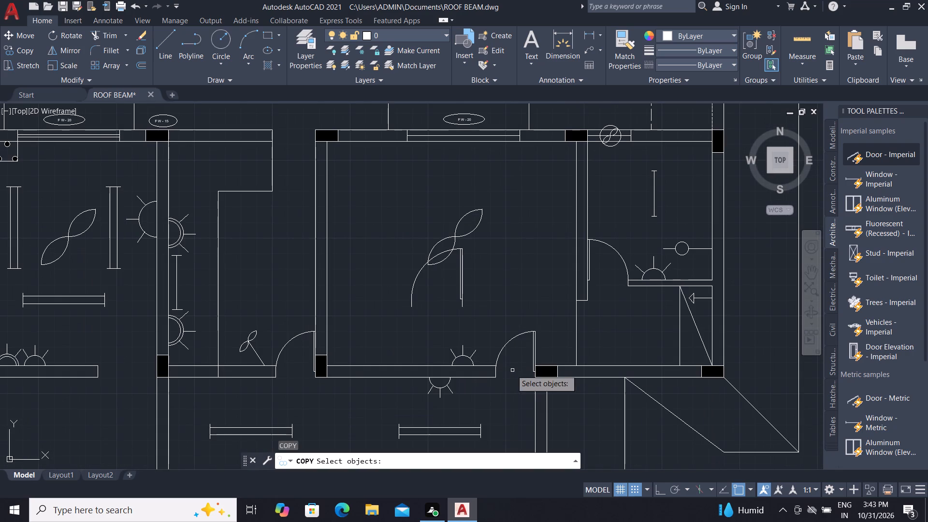
left_click(498, 359)
right_click(498, 359)
left_click(497, 355)
scroll(384, 409, "down", 2)
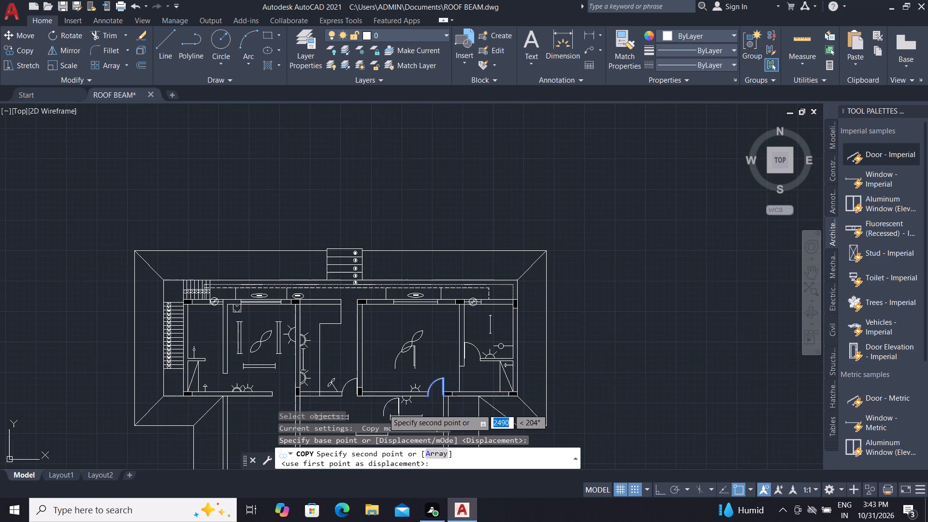
scroll(563, 380, "up", 1)
left_click(565, 380)
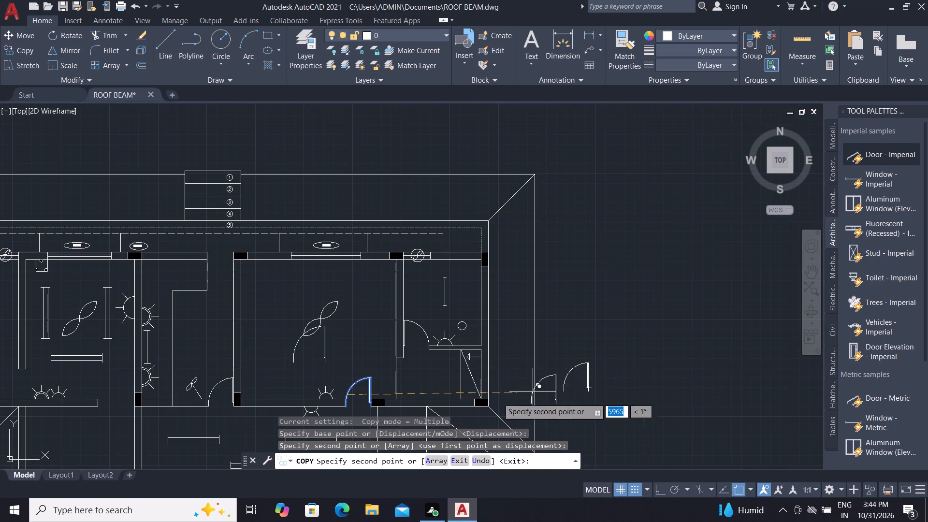
key("Escape")
Rotate the copied door outside the roof outline a quarter turn clockwise about its bottom hinge corner.
scroll(353, 403, "up", 3)
scroll(297, 404, "up", 3)
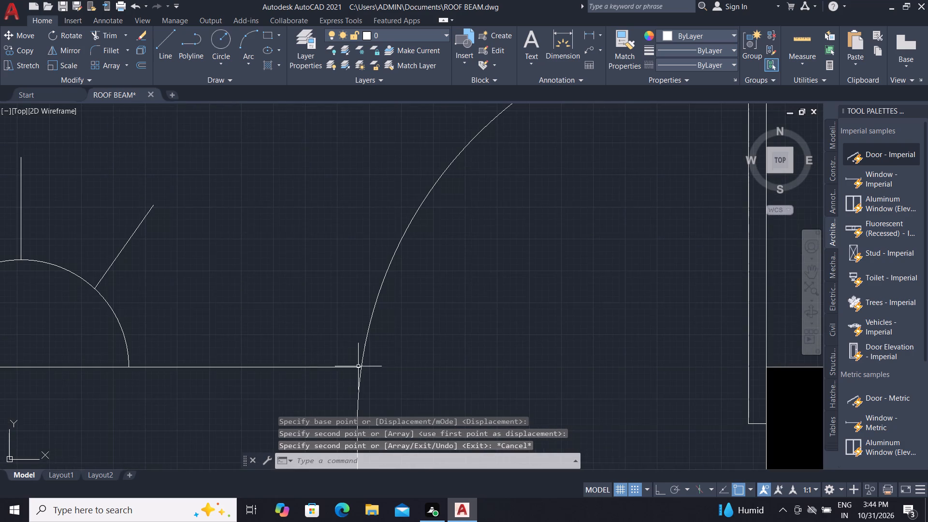
scroll(366, 367, "up", 2)
scroll(367, 368, "down", 9)
key("Escape")
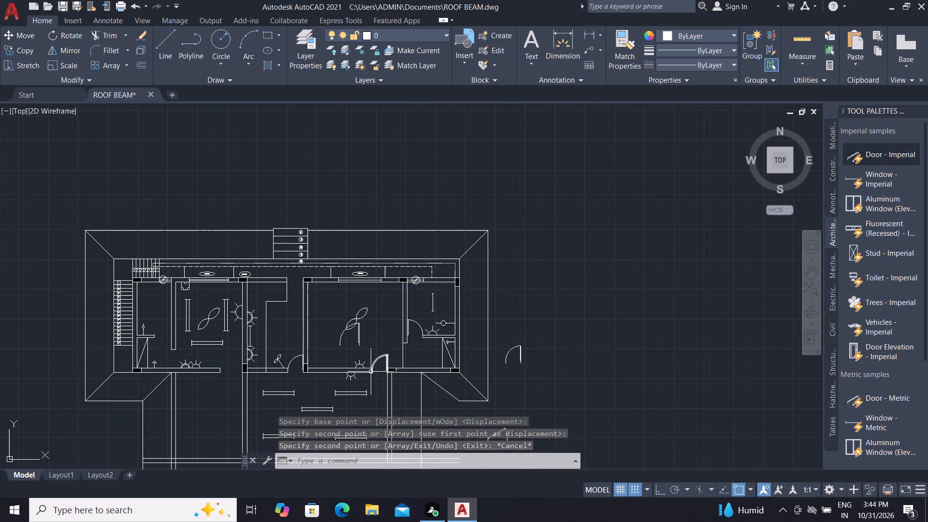
key("r")
key("o")
key("space")
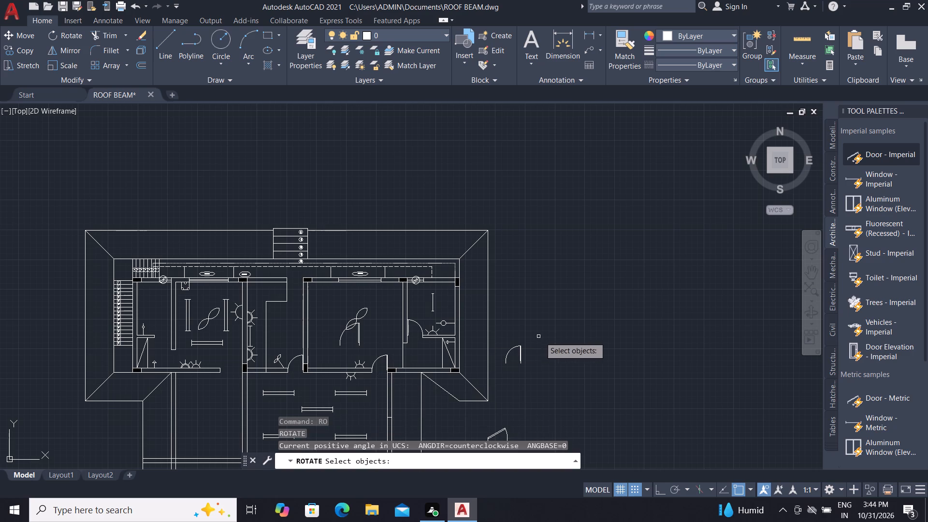
scroll(542, 337, "up", 1)
scroll(496, 378, "up", 2)
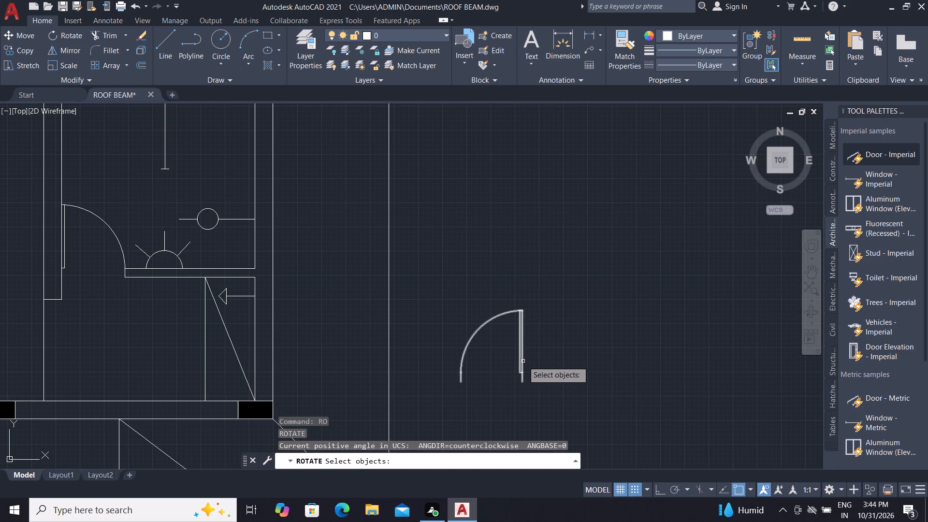
left_click(523, 361)
right_click(523, 361)
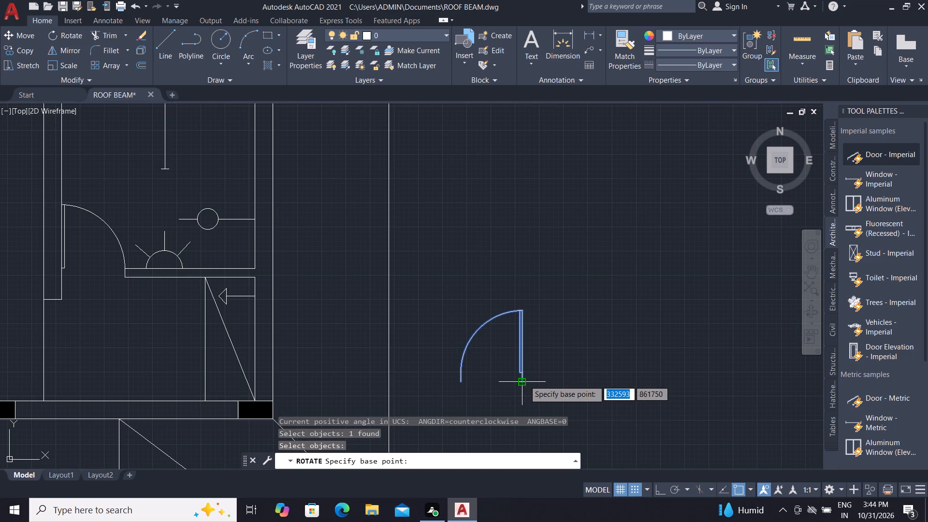
left_click(524, 380)
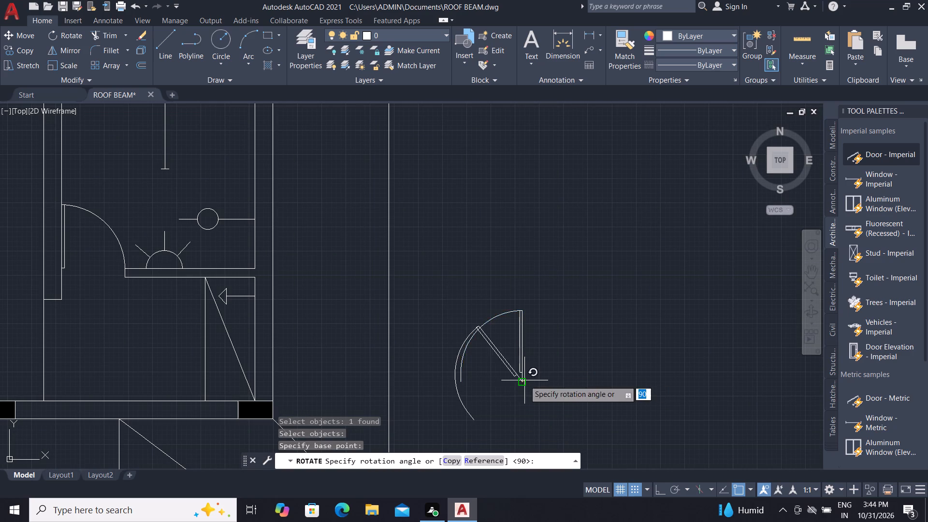
left_click(527, 394)
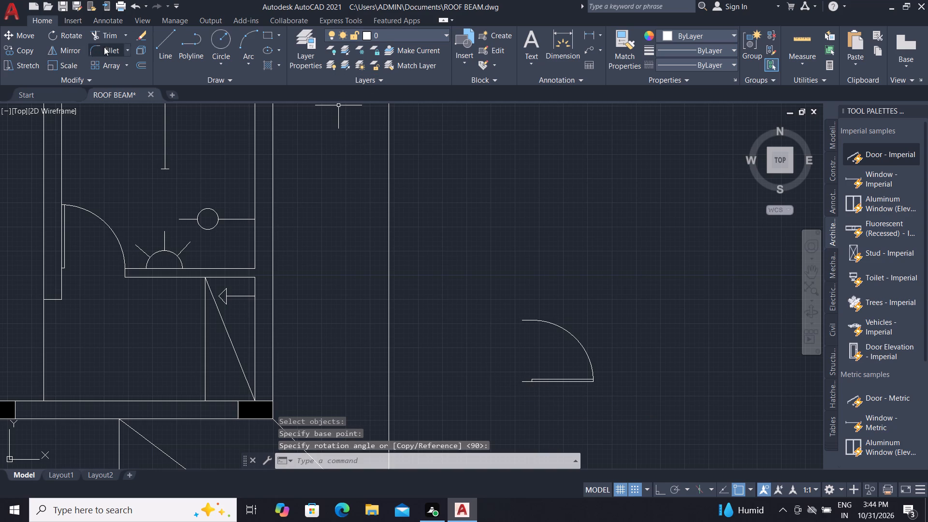
Move the rotated door by its hinge corner to where the small east room's west partition line meets the bottom wall.
left_click(29, 35)
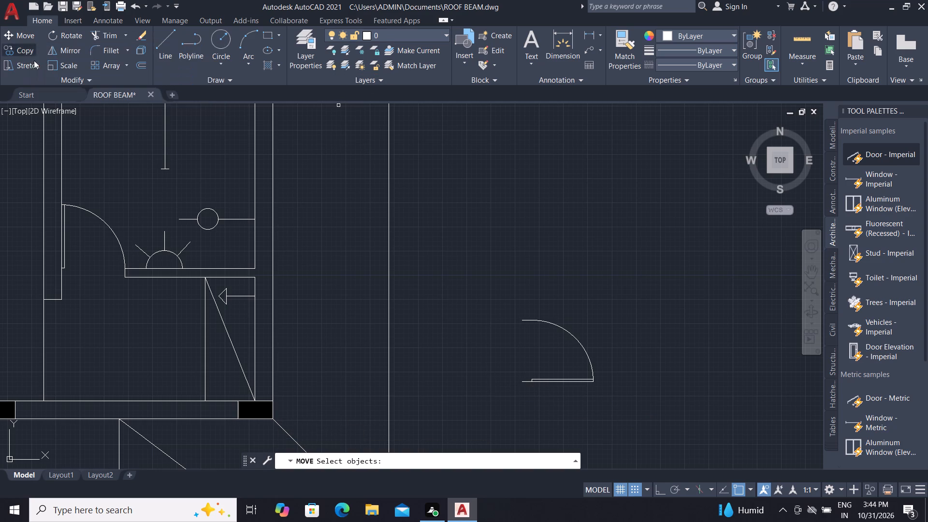
left_click(527, 380)
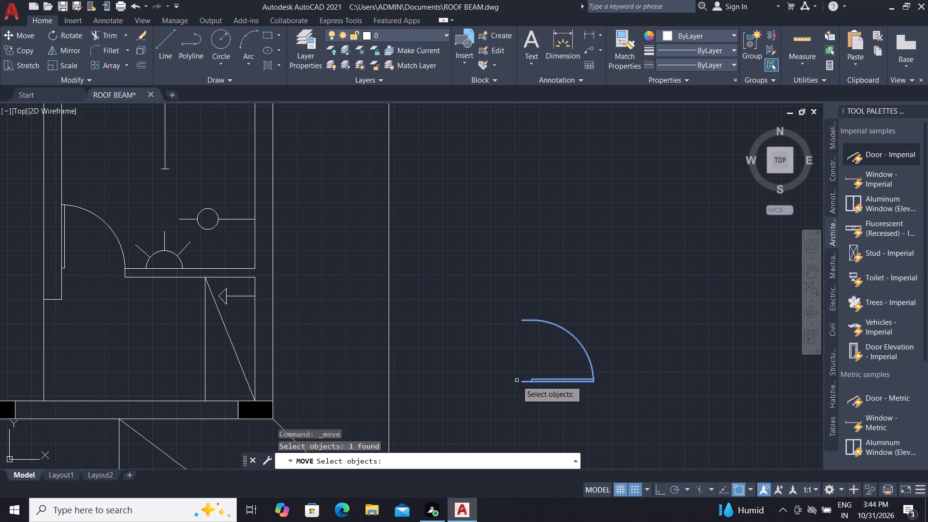
right_click(517, 380)
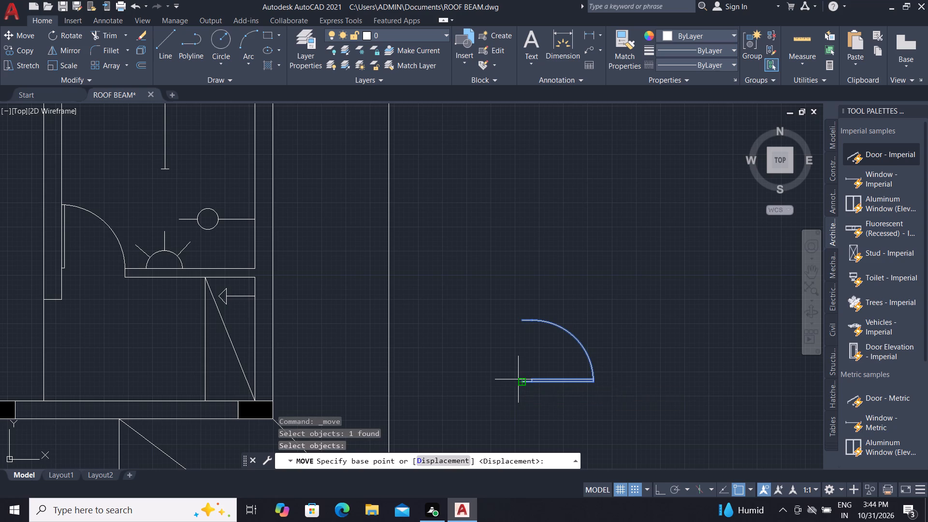
left_click(520, 379)
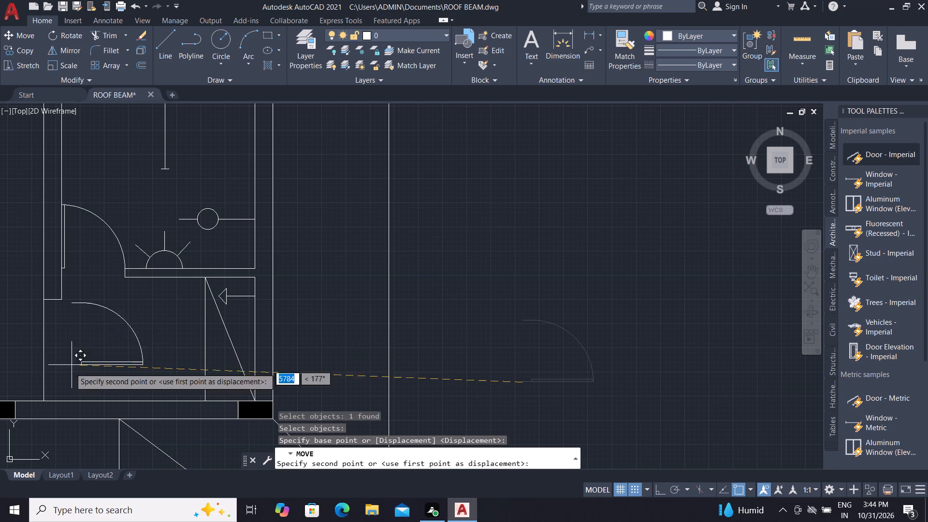
left_click(45, 398)
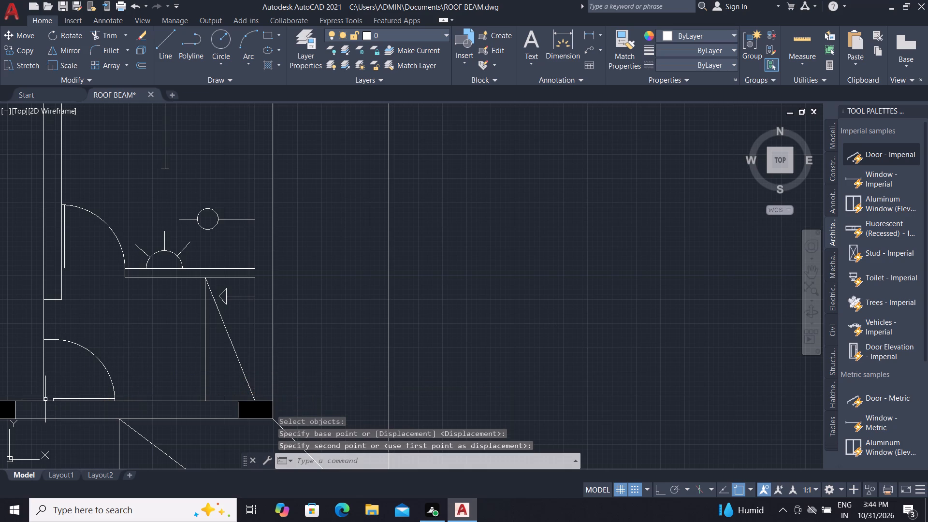
Extend the partition's shorter east line down to the upper jamb of the newly placed door.
type("EX")
key("space")
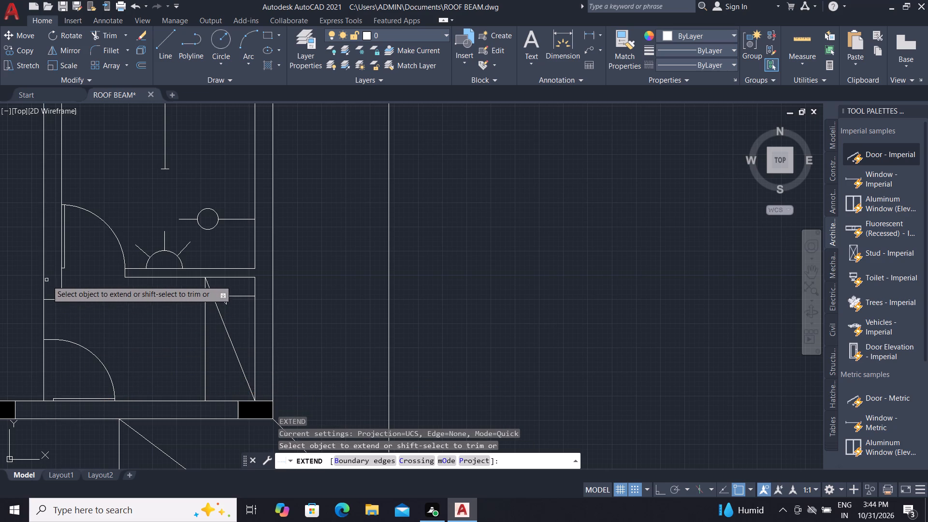
left_click(60, 294)
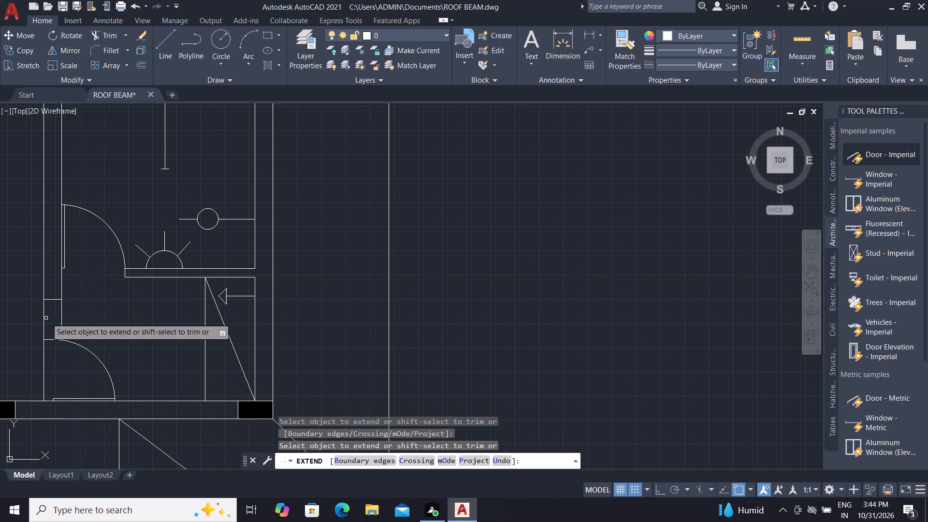
key("Escape")
Trim away the short horizontal line crossing the partition above the newly placed door.
type("TR")
key("space")
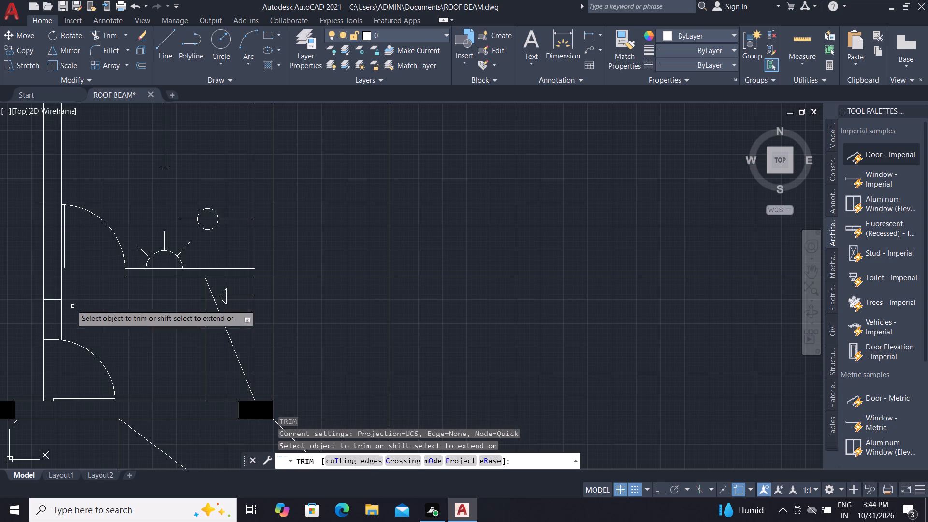
left_click(54, 298)
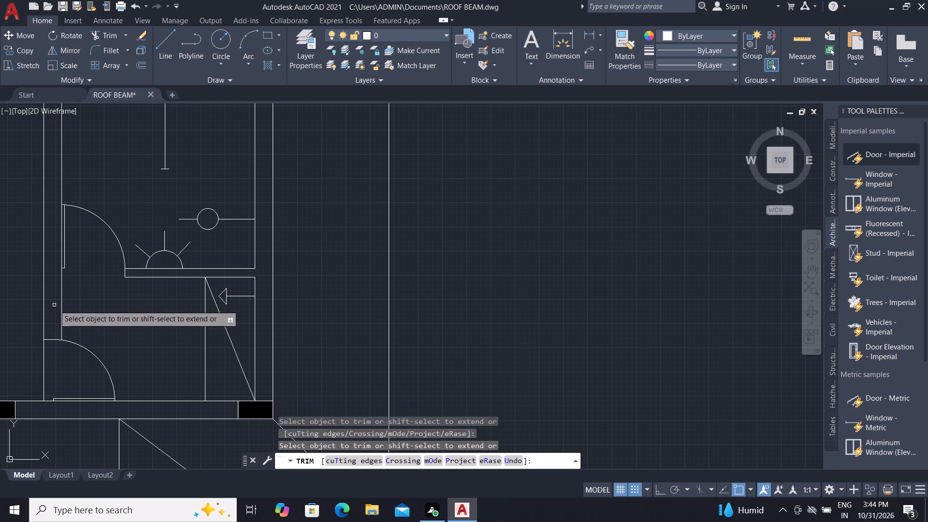
key("Escape")
key("Escape")
key("Escape")
key("Escape")
Delete the leftover angled door symbol outside the plan, below the roof's southeast corner.
scroll(169, 319, "down", 1)
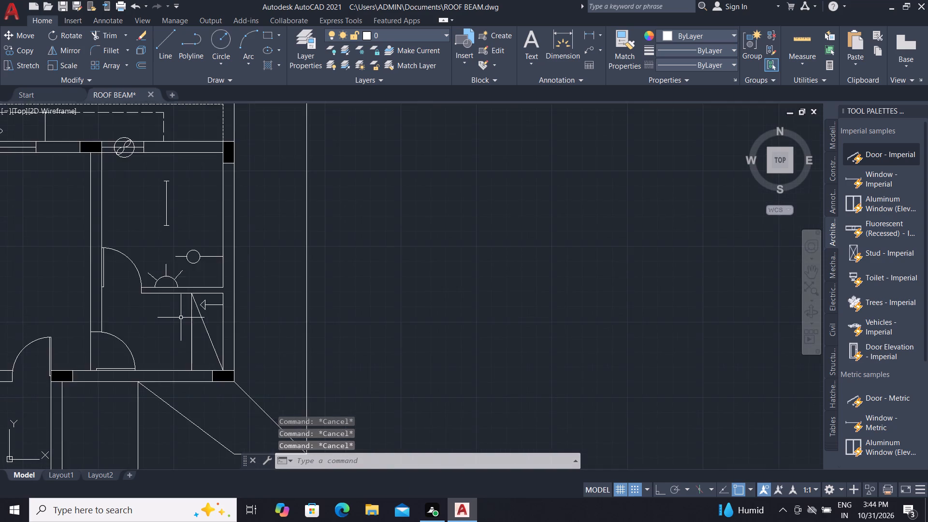
scroll(181, 316, "down", 2)
left_click(243, 397)
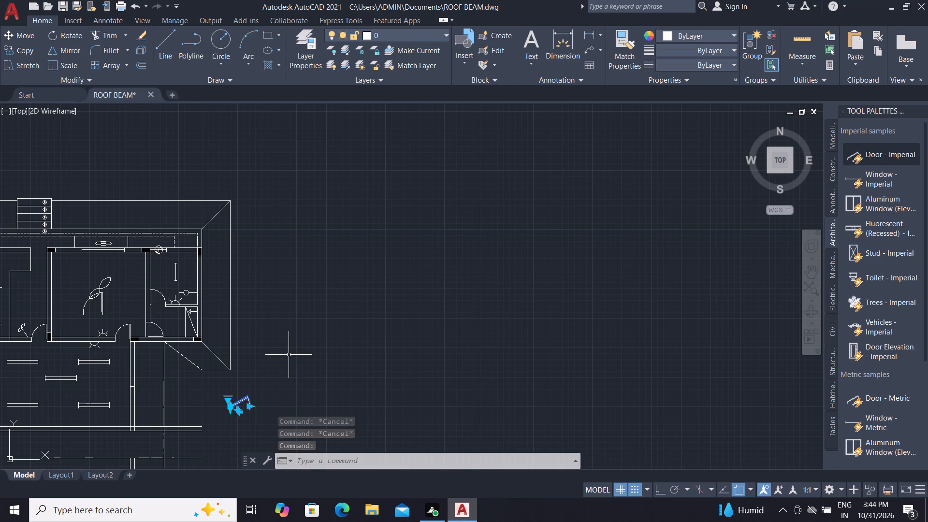
key("Delete")
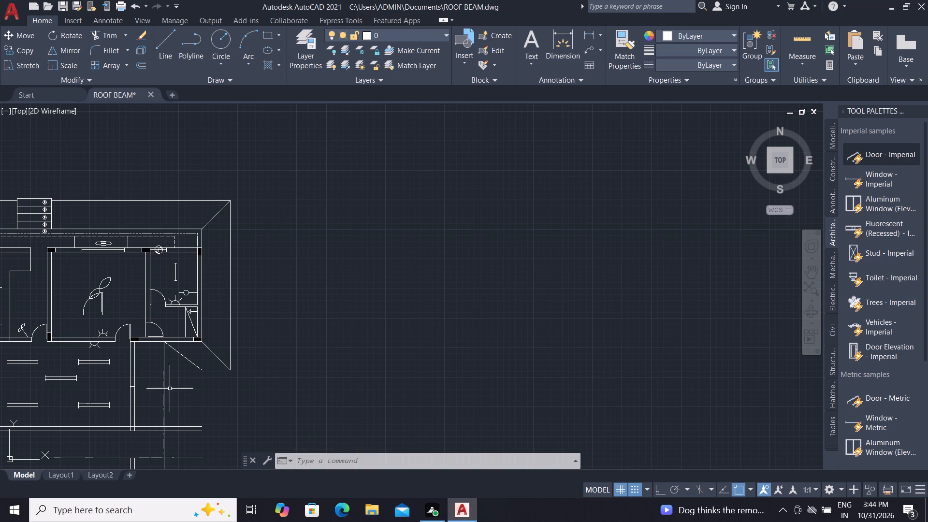
With Ortho on, draw a vertical line from the southeast eave's inner corner down to the bottommost horizontal line's east end.
middle_click_drag(180, 380, 199, 370)
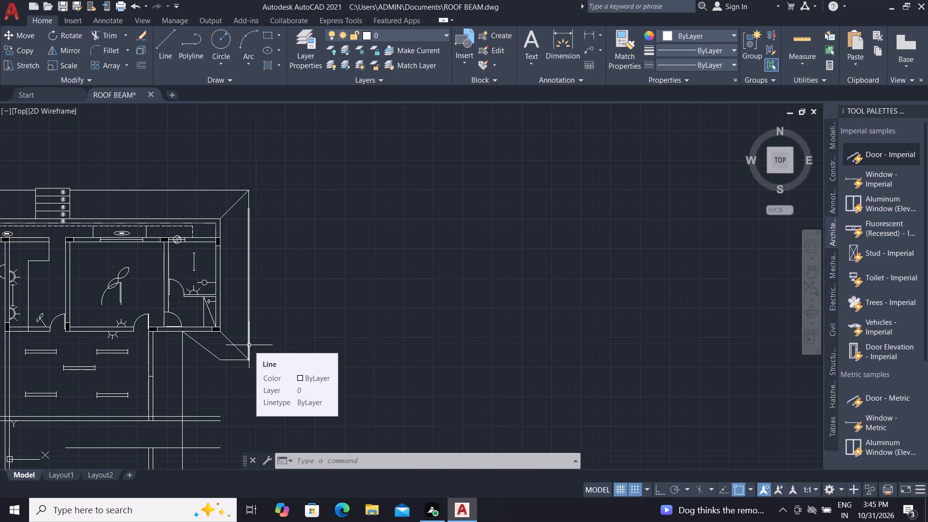
key("Escape")
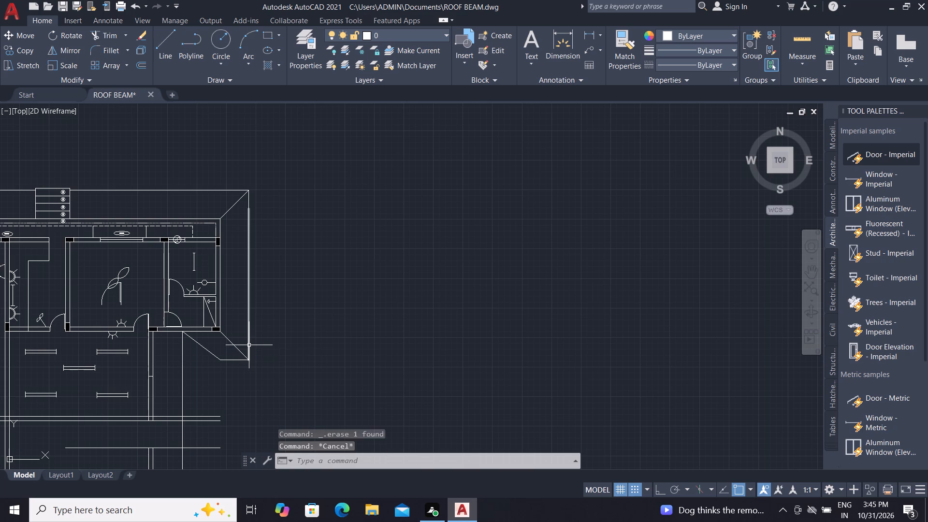
key("Escape")
key("Escape")
middle_click_drag(217, 360, 219, 360)
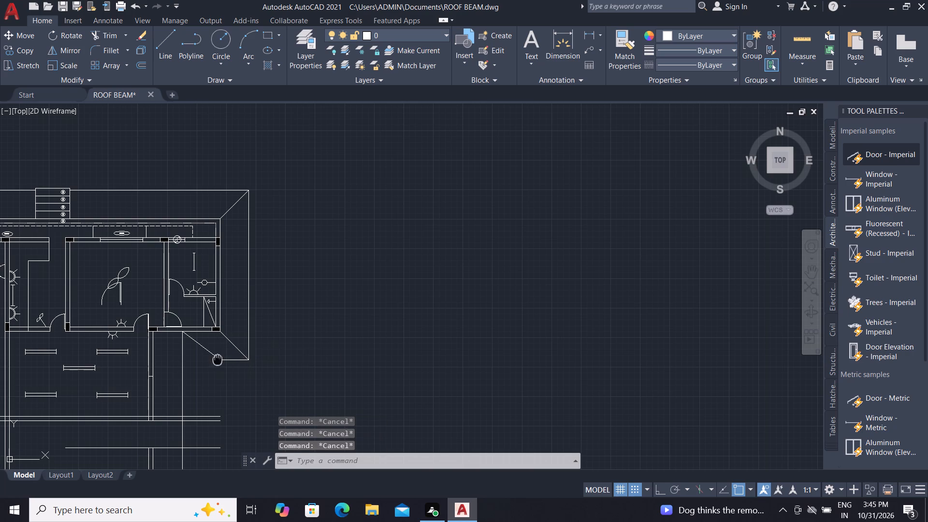
middle_click_drag(219, 360, 254, 274)
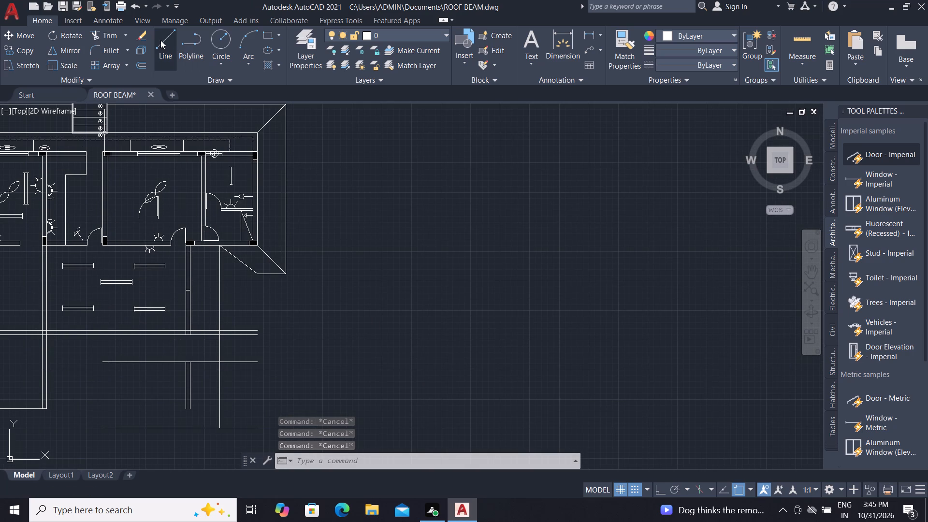
left_click(159, 39)
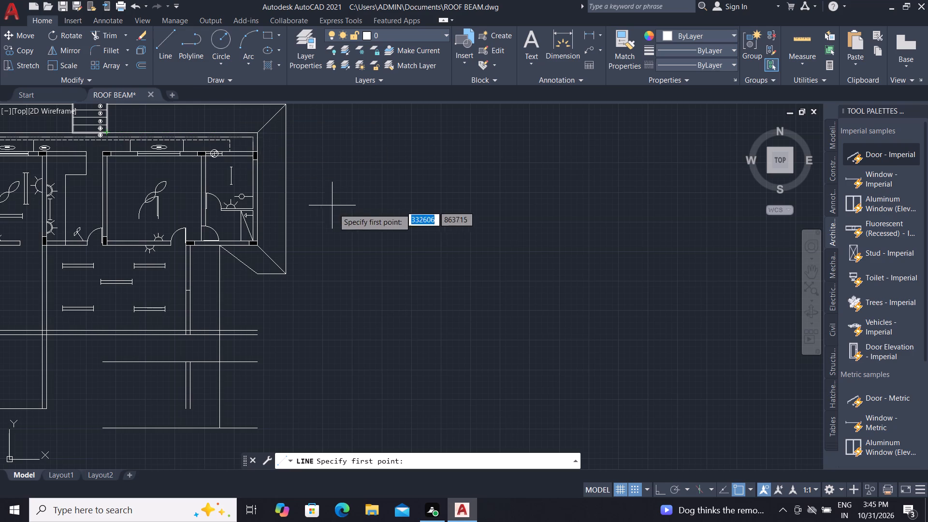
left_click(258, 274)
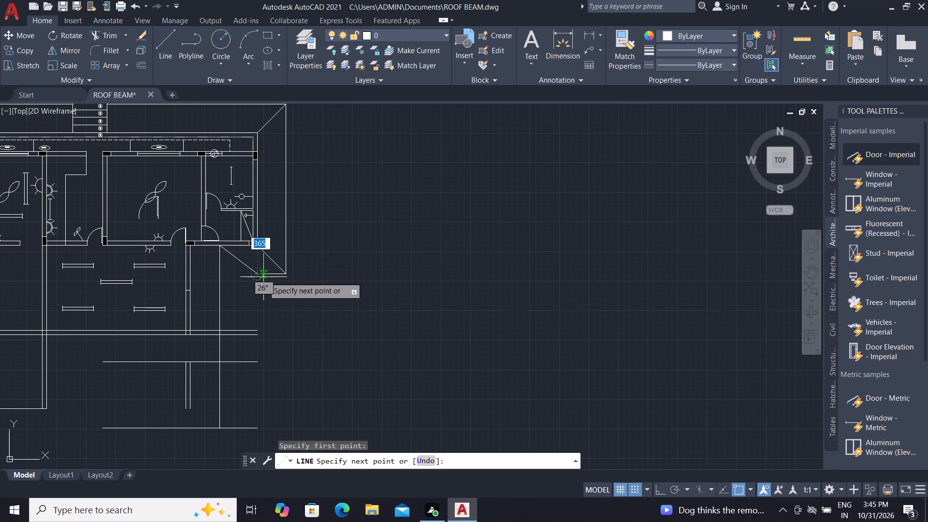
scroll(280, 195, "down", 1)
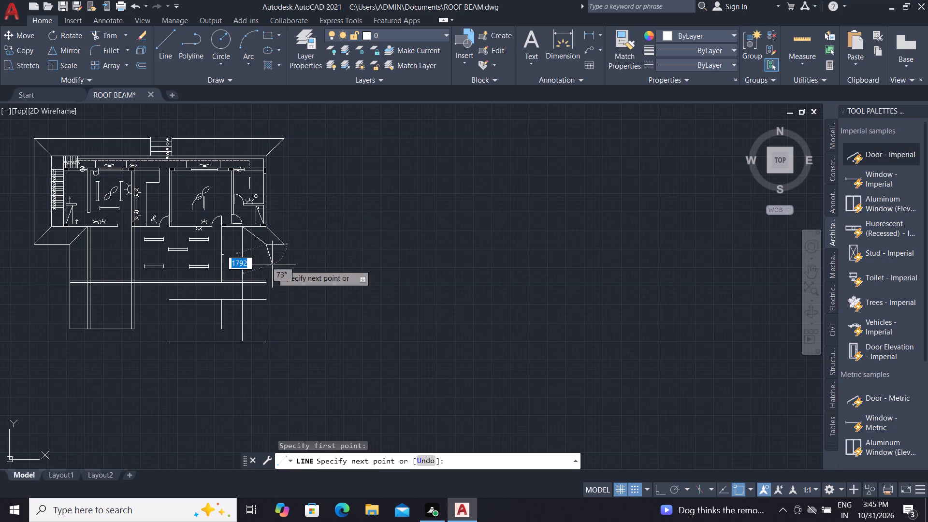
key("F8")
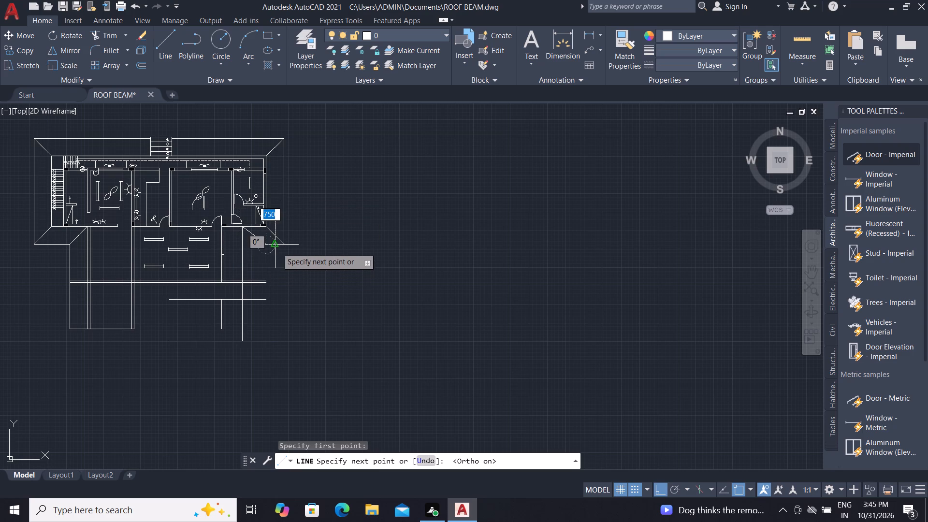
left_click(265, 343)
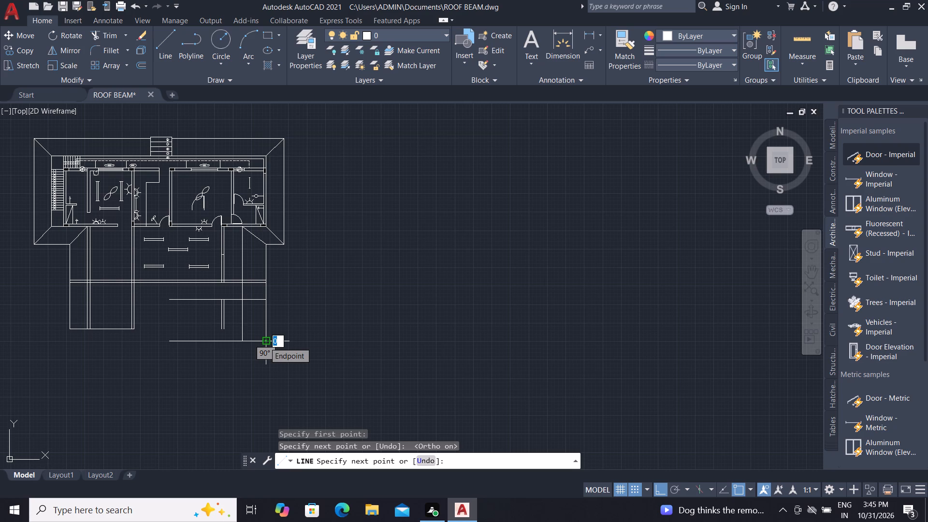
key("Escape")
key("Escape")
key("Escape")
key("Escape")
key("Escape")
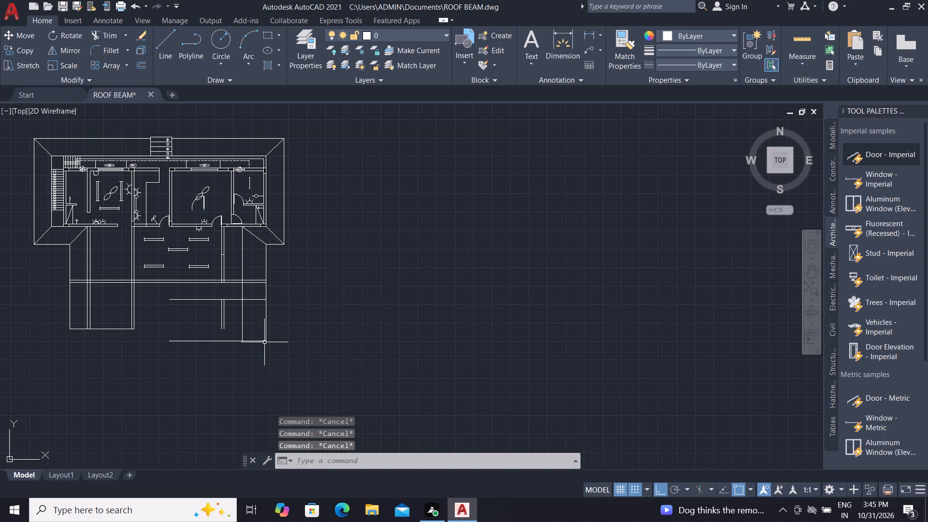
key("Escape")
key("Escape")
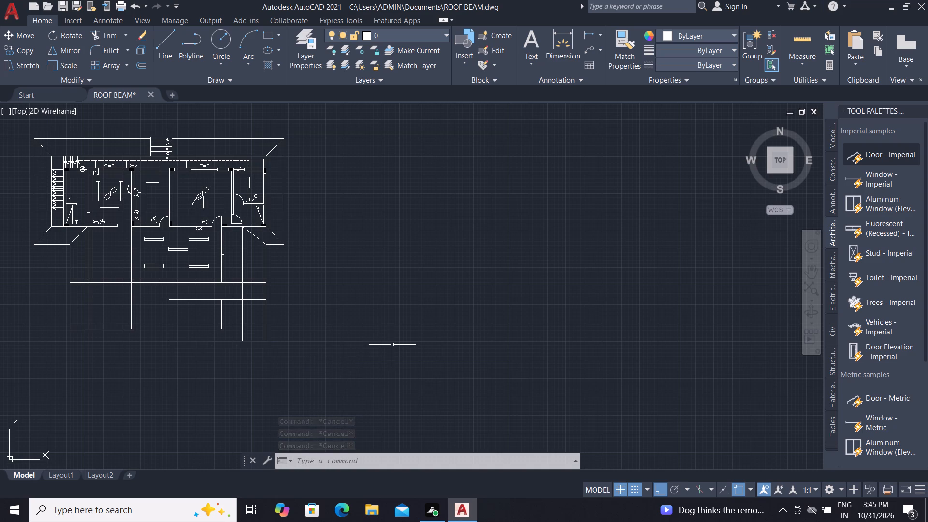
key("Escape")
key("Escape")
key("Escape")
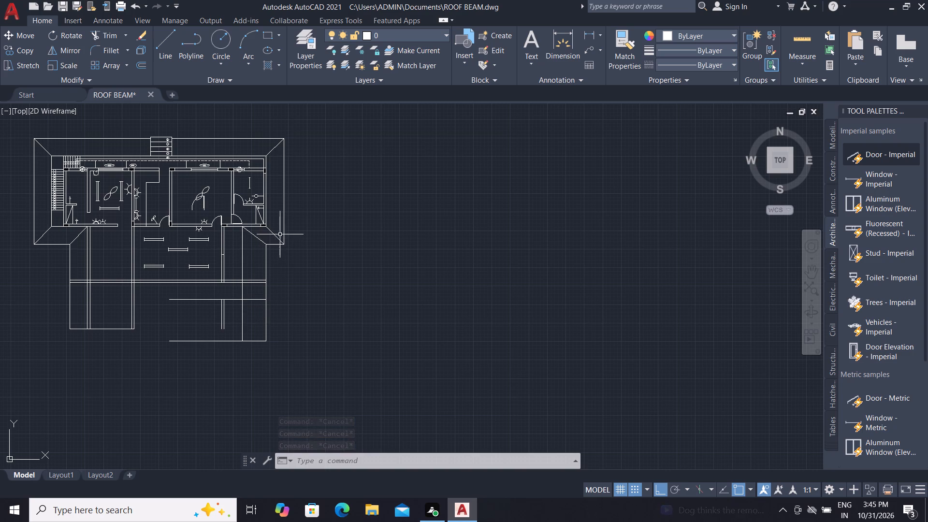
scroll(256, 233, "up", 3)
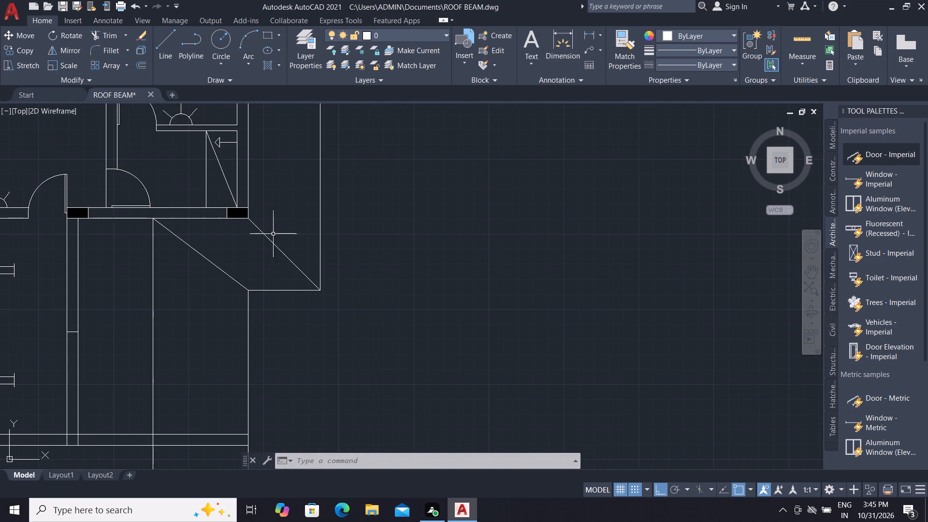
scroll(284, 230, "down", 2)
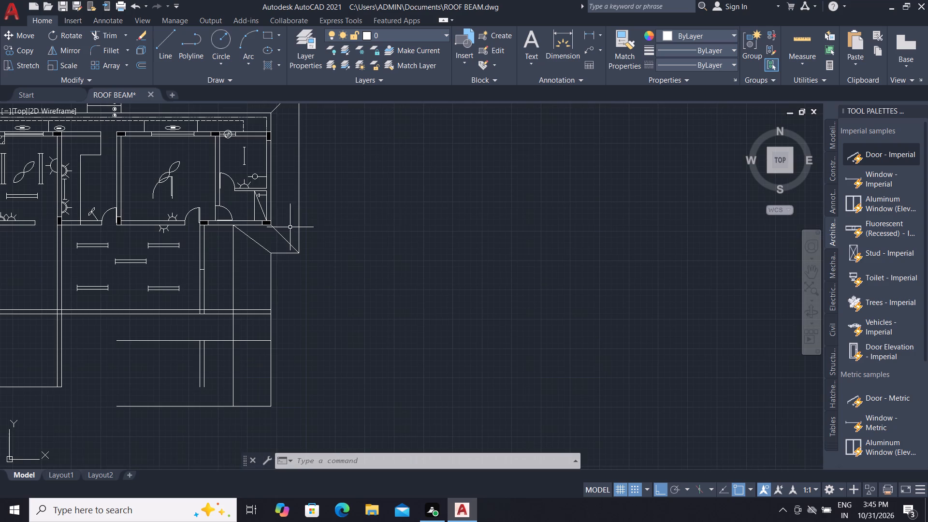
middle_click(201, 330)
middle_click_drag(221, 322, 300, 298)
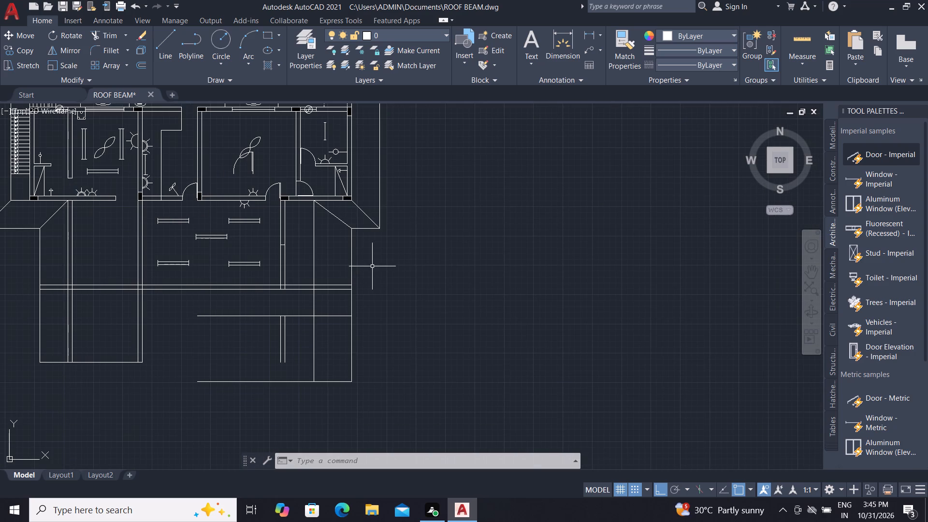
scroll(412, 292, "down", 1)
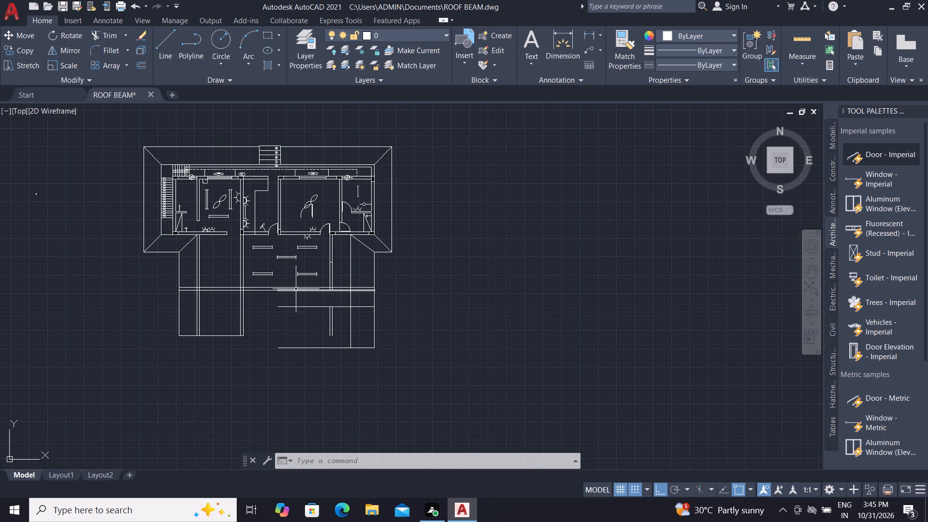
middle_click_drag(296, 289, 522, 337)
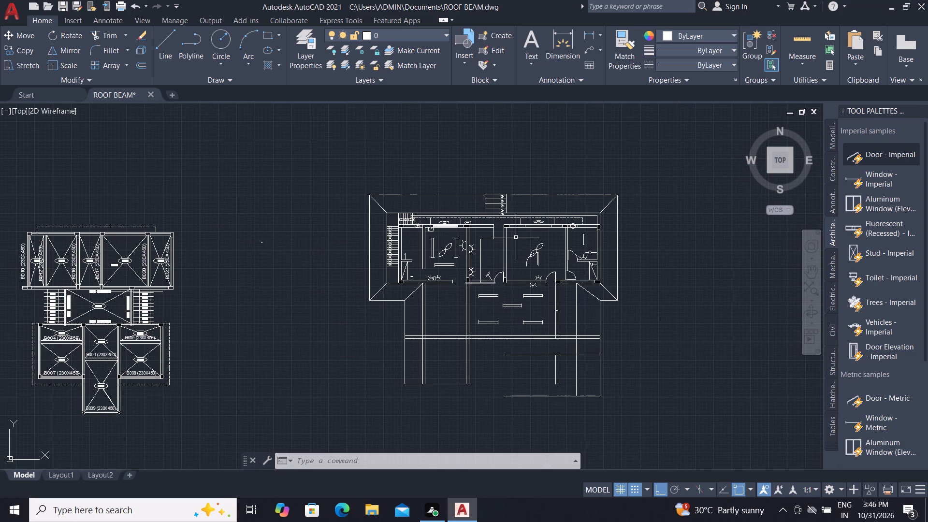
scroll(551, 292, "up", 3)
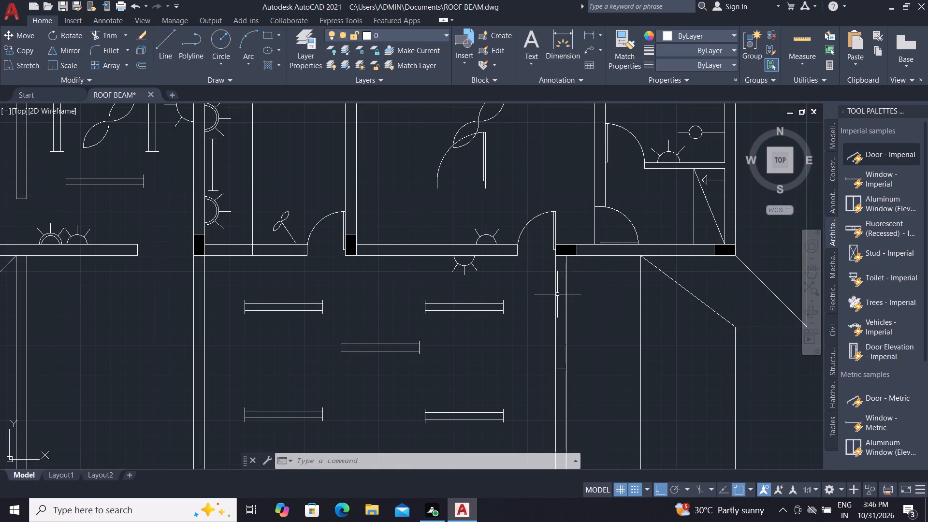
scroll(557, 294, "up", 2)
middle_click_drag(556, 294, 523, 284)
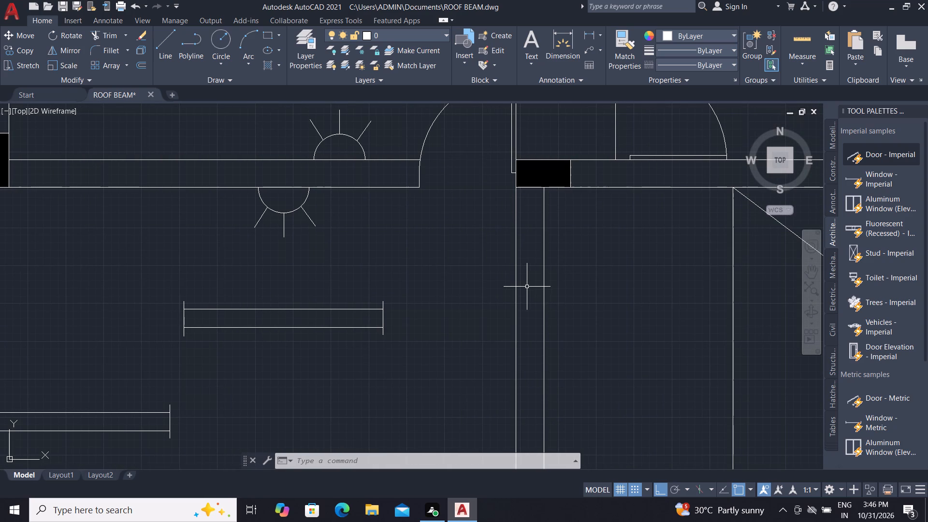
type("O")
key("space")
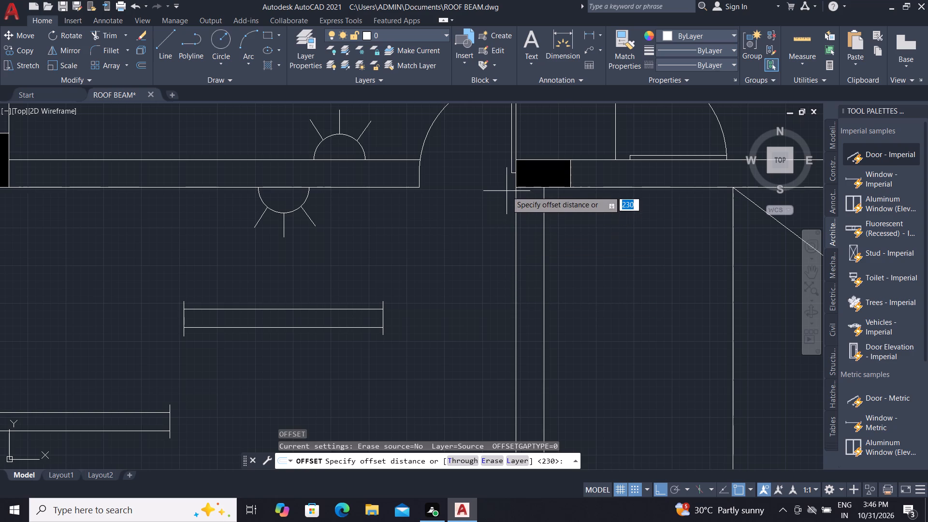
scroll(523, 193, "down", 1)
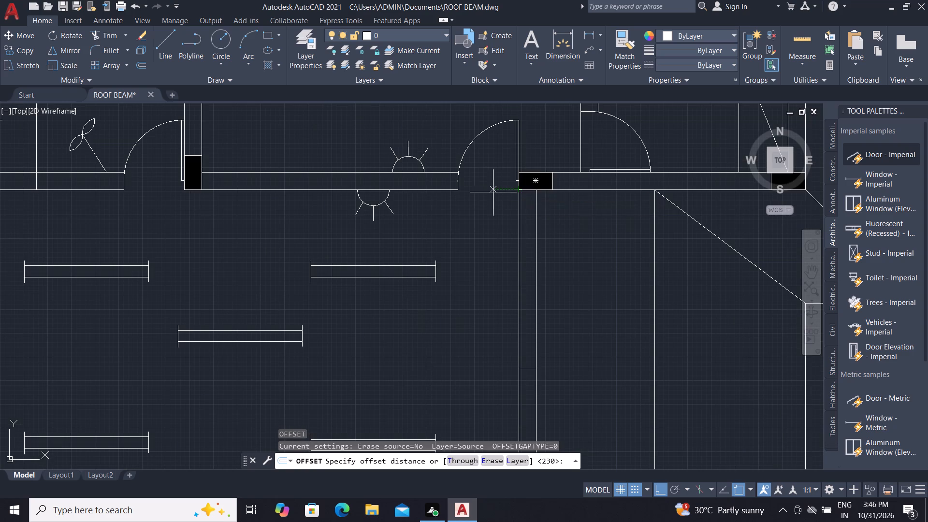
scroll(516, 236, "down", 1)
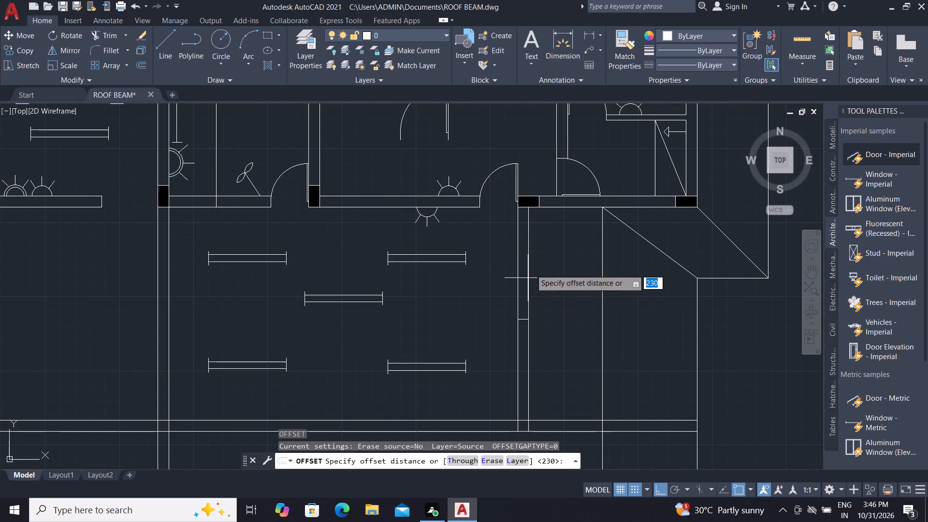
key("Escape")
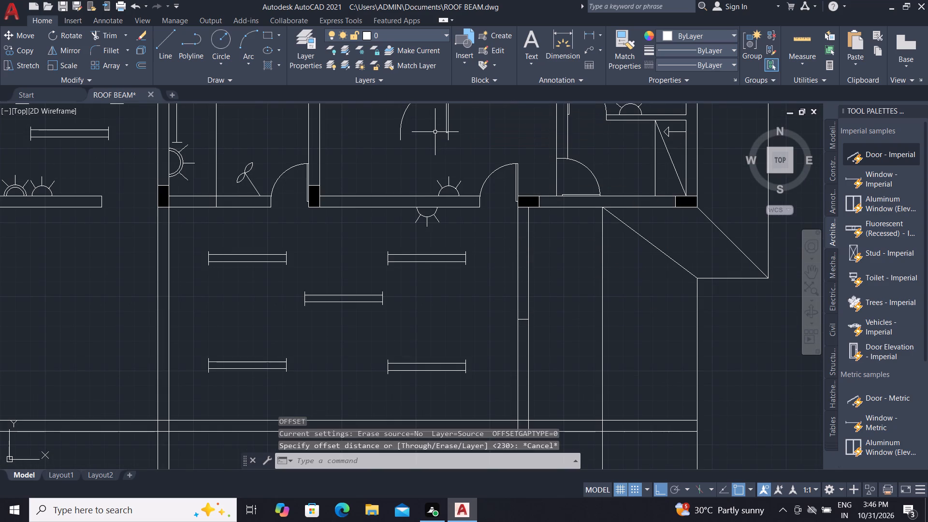
Copy the loose door in the bedroom with the fan symbol to the empty area east of the roof outline.
left_click(447, 131)
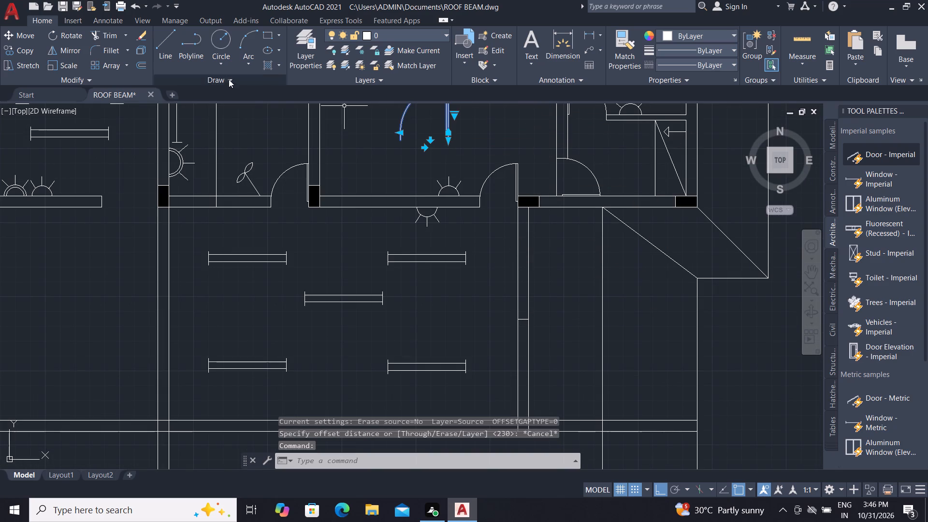
left_click(13, 49)
left_click(448, 139)
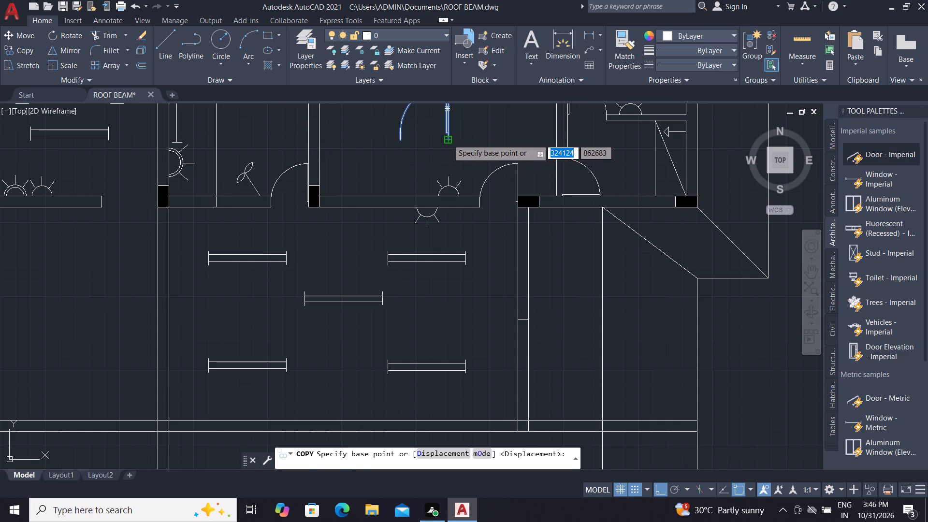
scroll(410, 147, "down", 2)
scroll(383, 177, "down", 1)
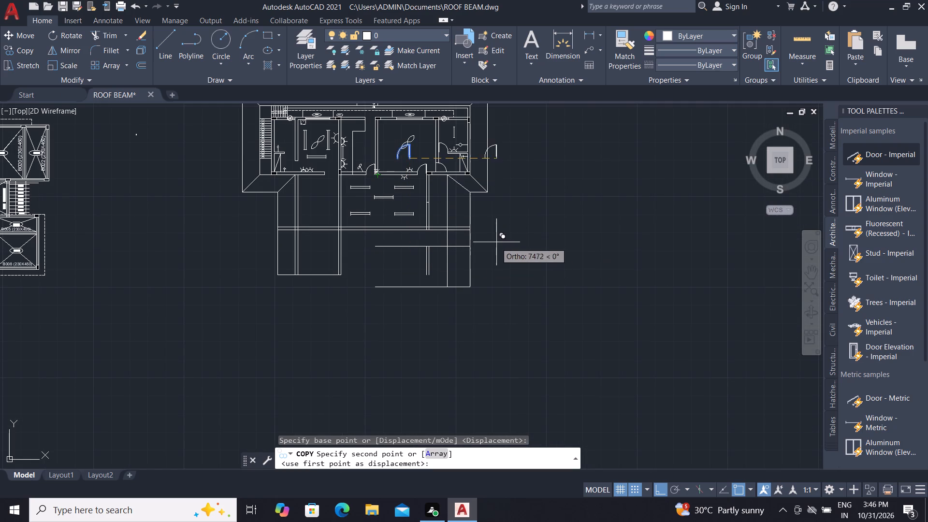
left_click(513, 225)
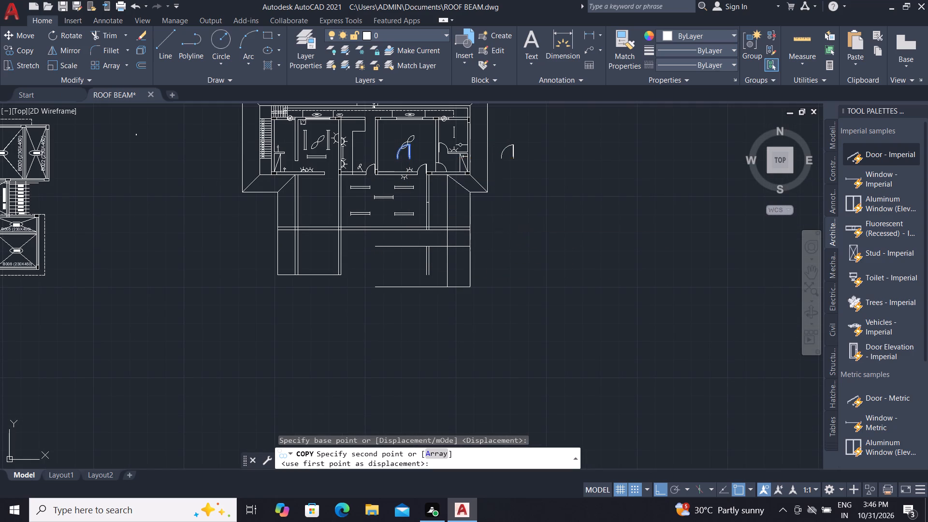
scroll(505, 153, "up", 4)
key("Escape")
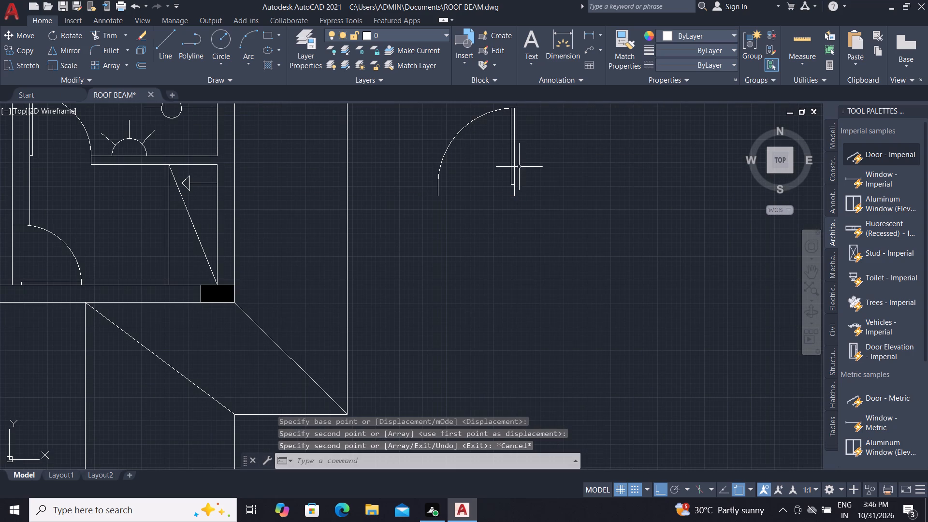
Rotate the copied door 90° counterclockwise about its lower east endpoint so the leaf lies horizontal.
type("RO")
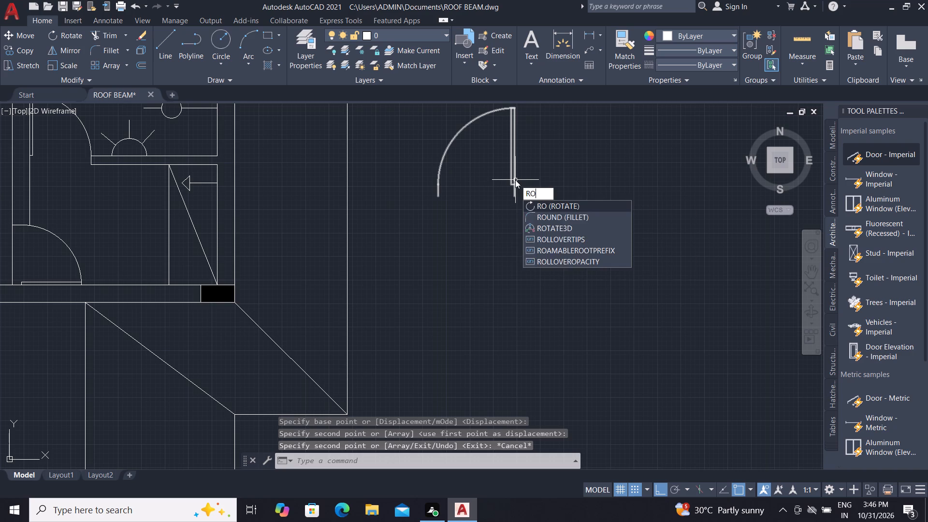
key("Return")
left_click(513, 184)
right_click(513, 181)
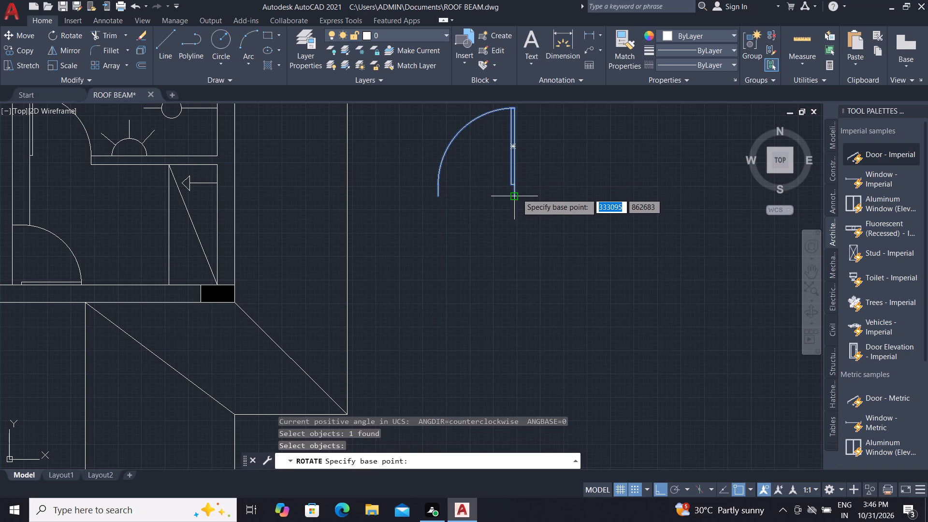
left_click(518, 196)
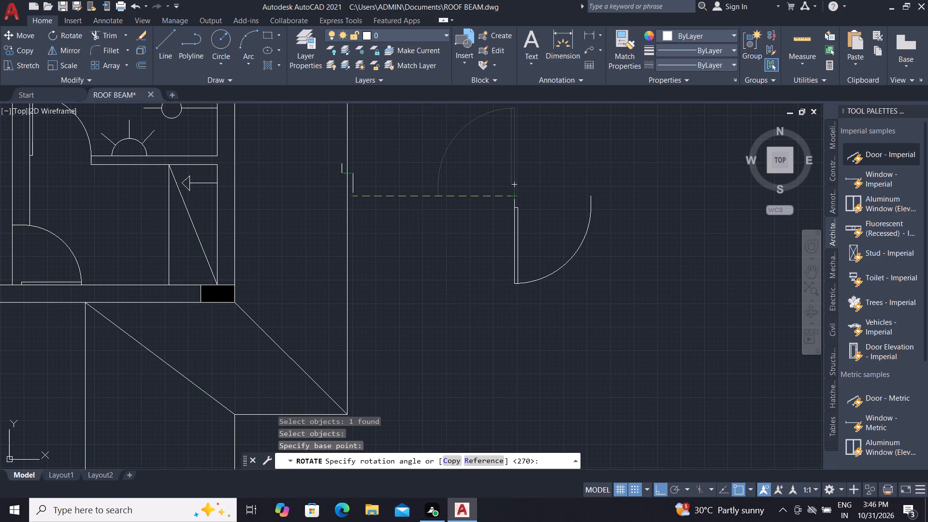
left_click(544, 133)
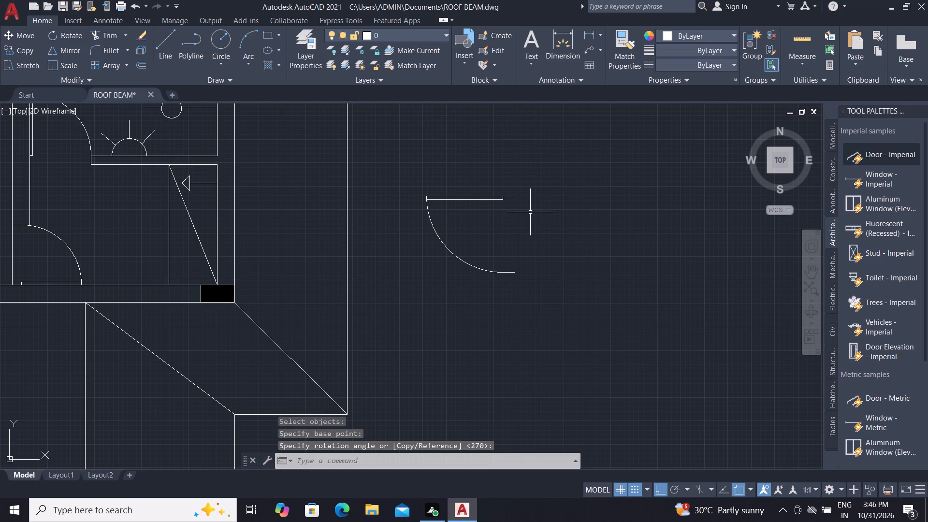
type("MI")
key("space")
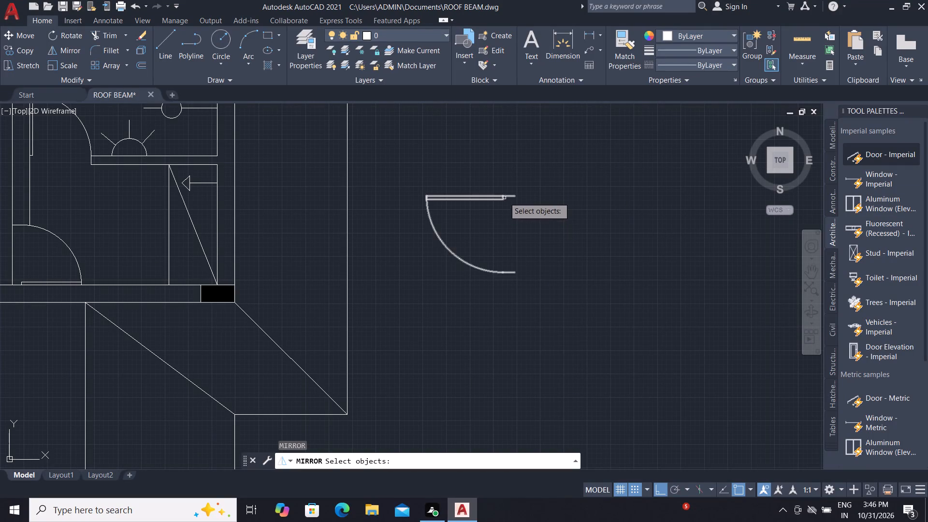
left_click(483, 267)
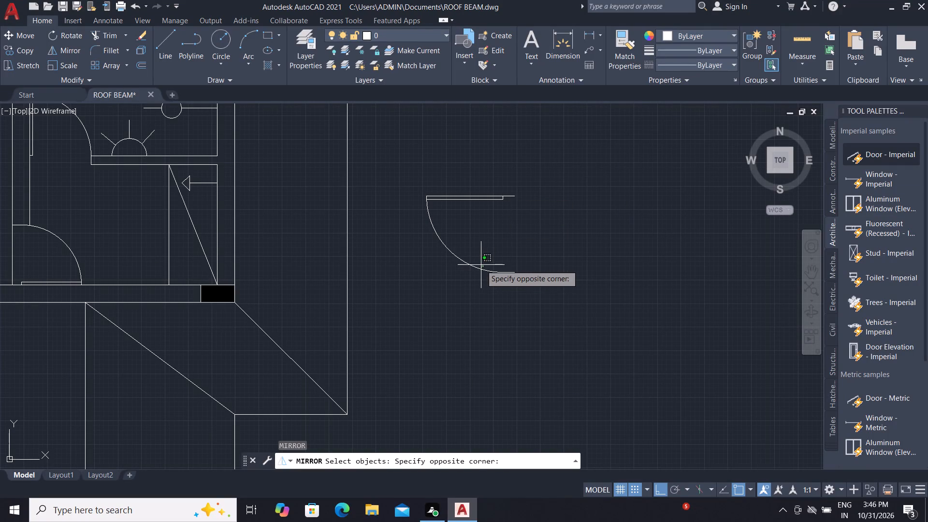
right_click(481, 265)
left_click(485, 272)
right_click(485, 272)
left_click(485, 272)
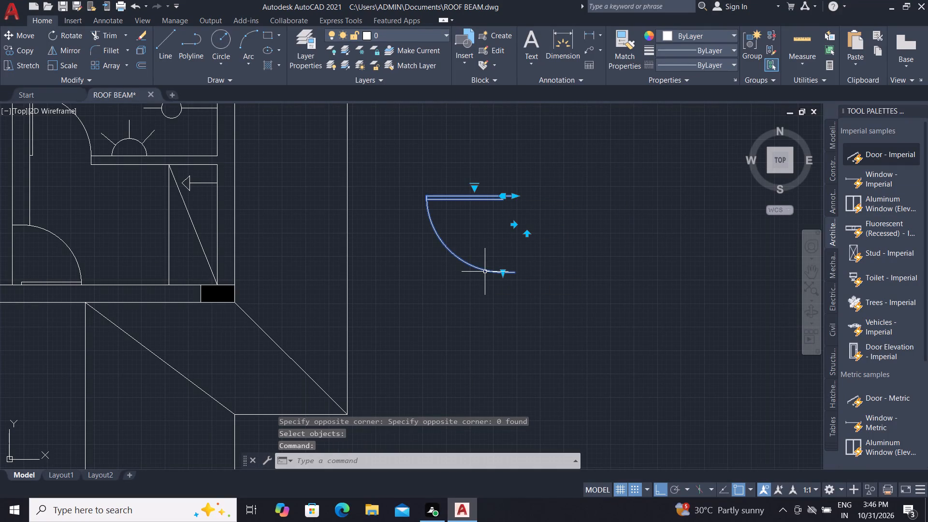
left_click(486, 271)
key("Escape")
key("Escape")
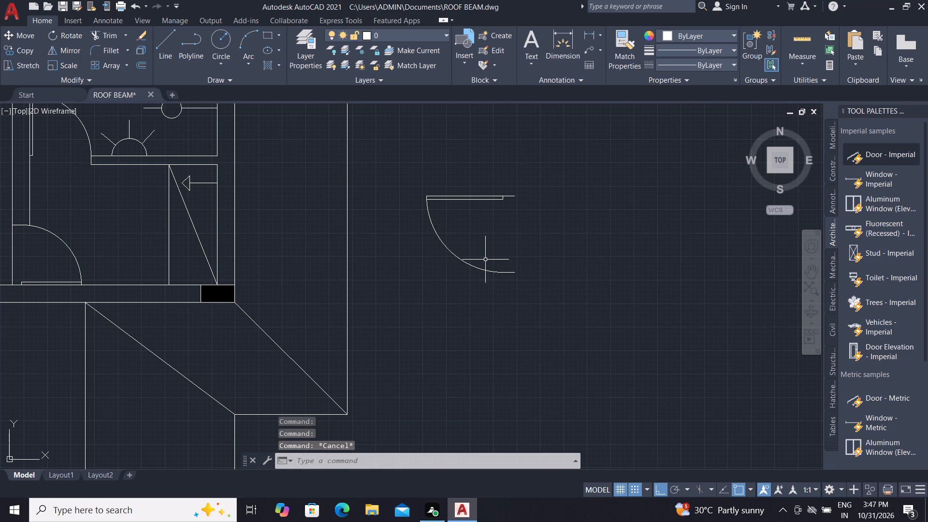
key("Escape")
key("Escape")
Mirror the rotated door across a horizontal line through its arc's lower end, keeping the original, to form a double door.
key("space")
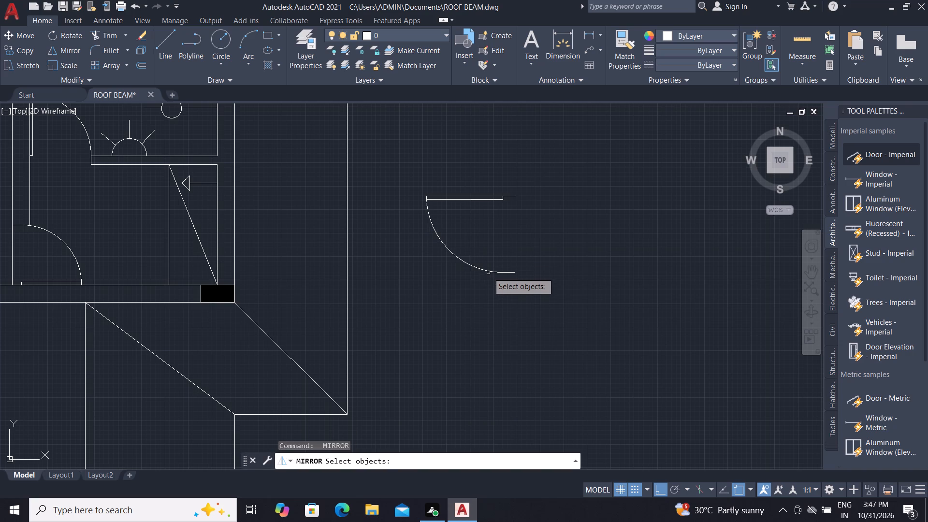
left_click(486, 271)
right_click(486, 271)
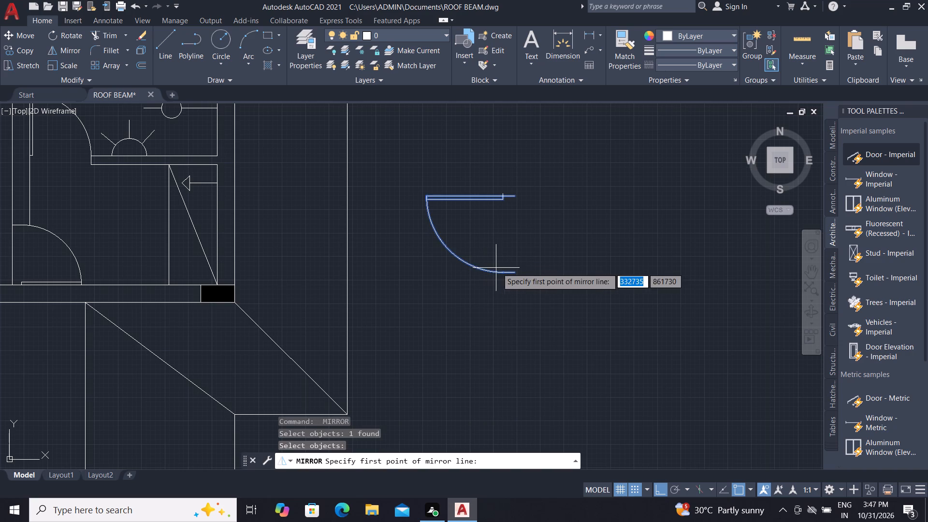
left_click(517, 274)
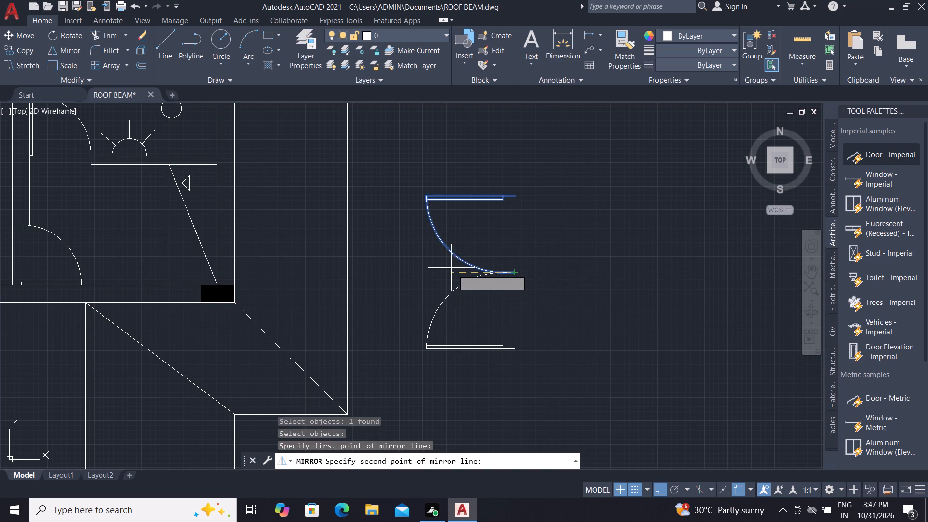
left_click(423, 259)
left_click_drag(434, 296, 421, 260)
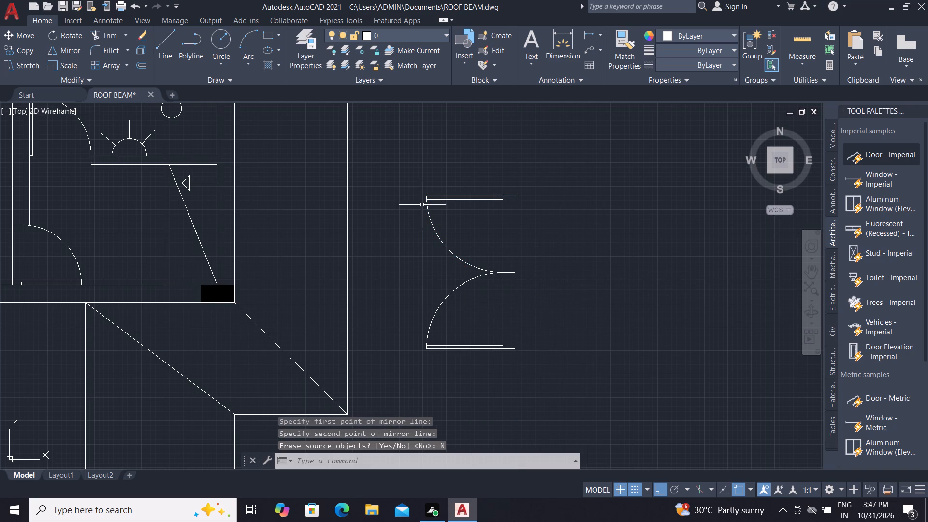
Scale both door leaves down to about one-third size, using their meeting point as the base.
left_click(411, 162)
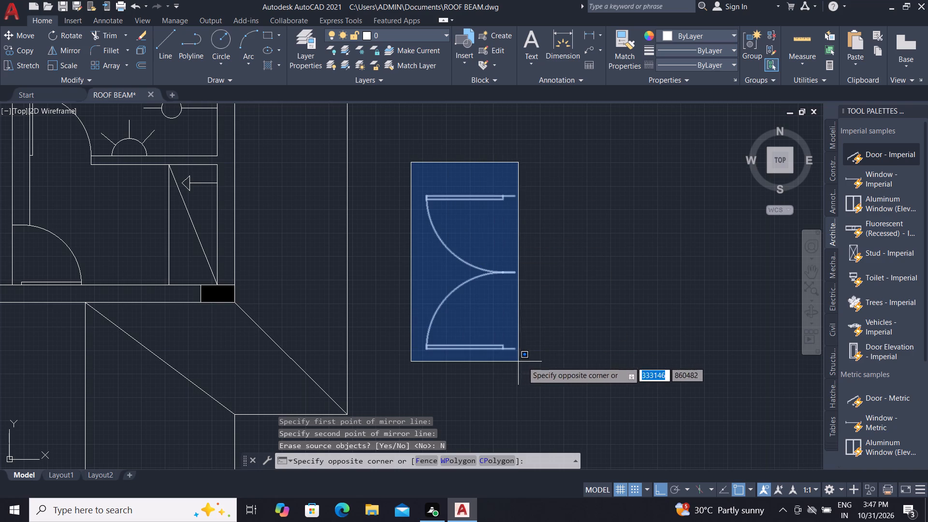
left_click(523, 362)
key("s")
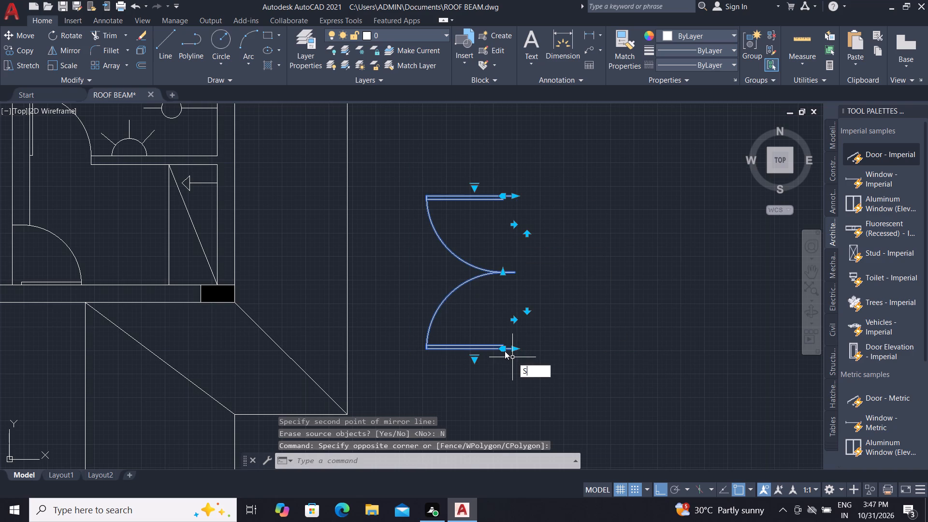
key("c")
key("space")
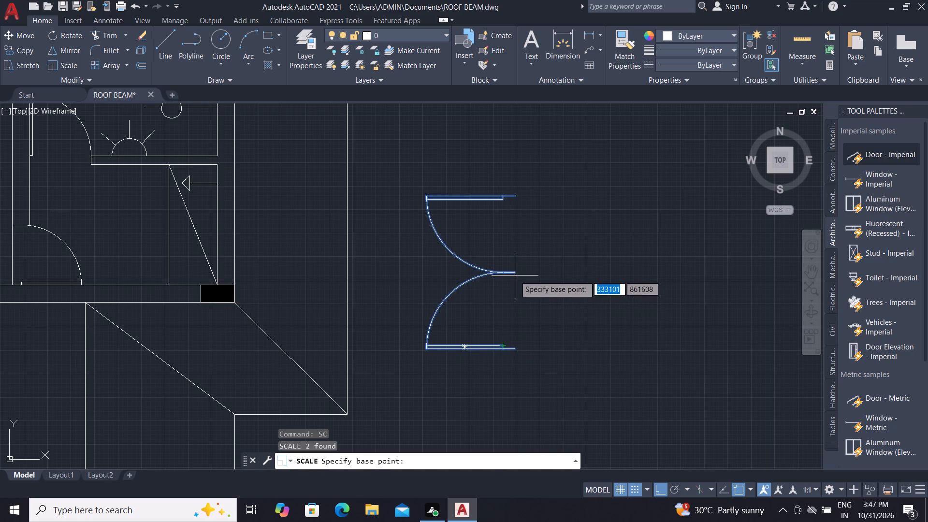
left_click(515, 274)
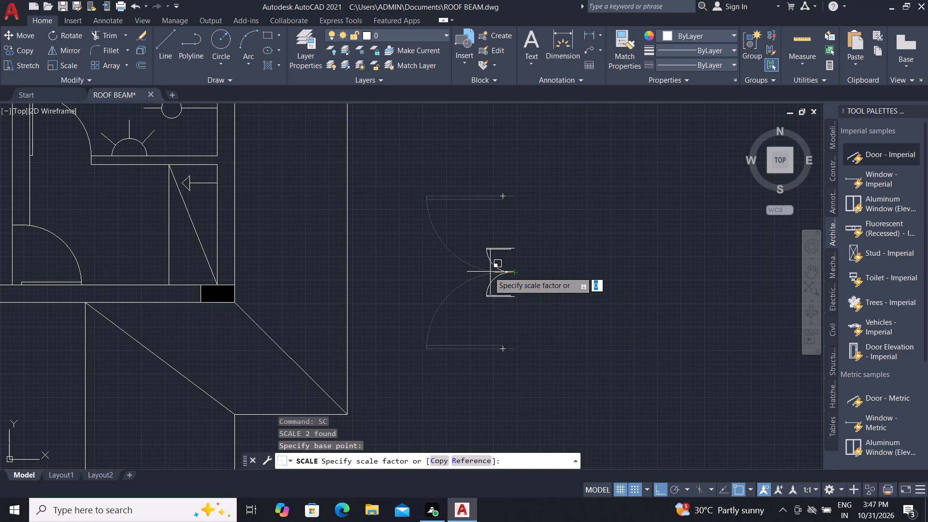
left_click(488, 272)
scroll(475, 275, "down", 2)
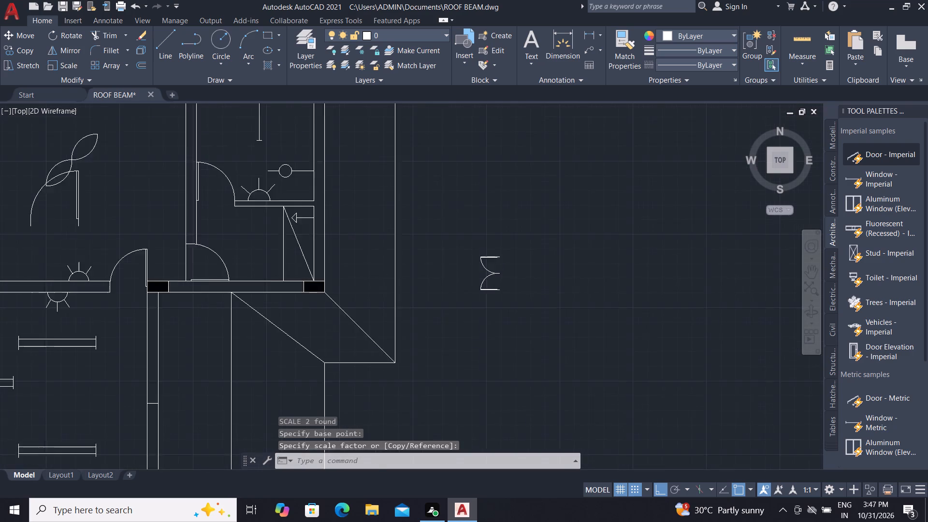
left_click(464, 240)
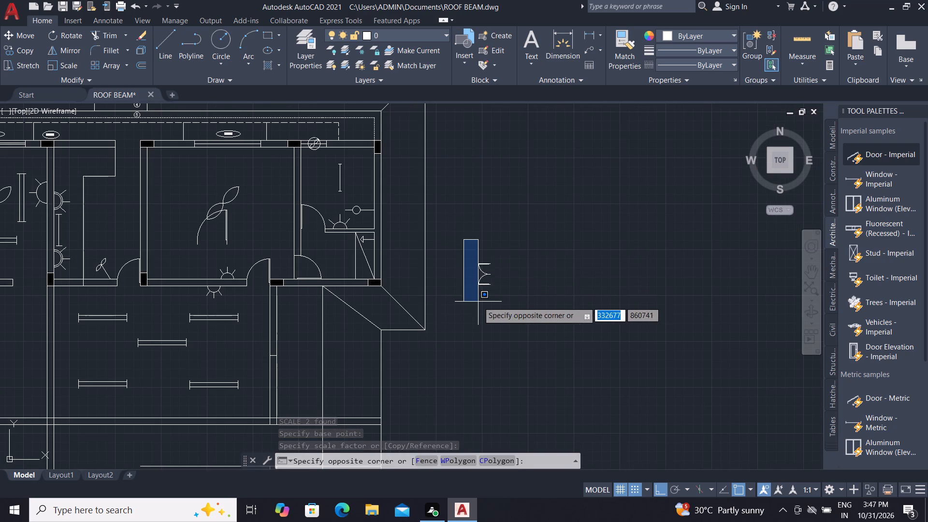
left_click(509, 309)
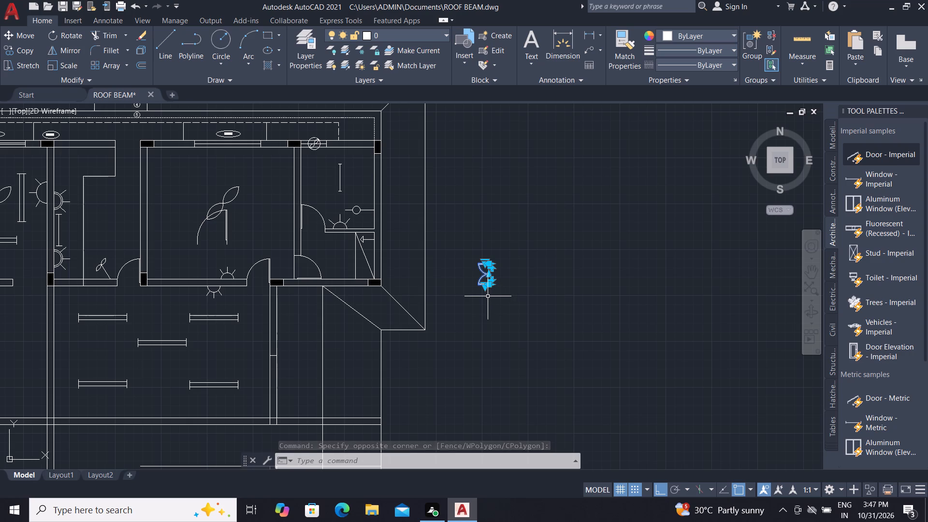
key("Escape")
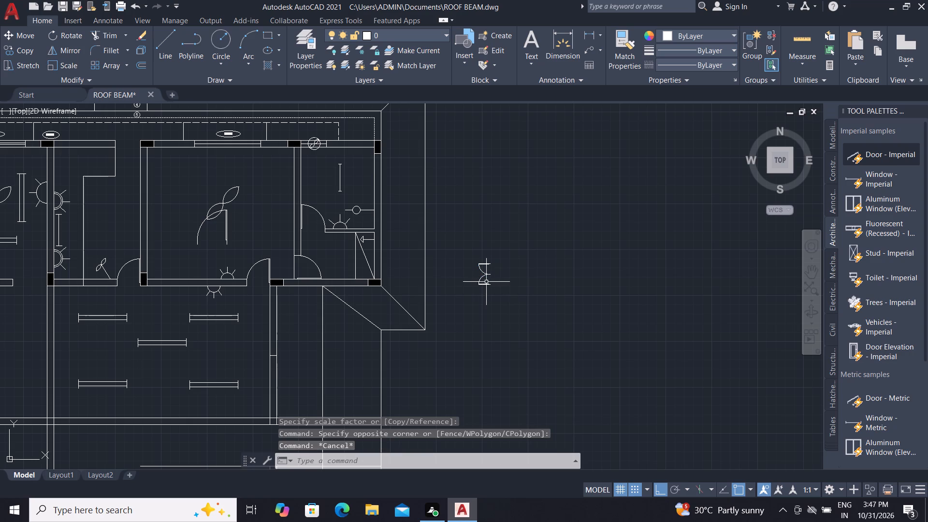
Move the double door by its meeting point's east end onto the short cross line's east endpoint in the hall's east wall.
left_click(466, 241)
left_click(506, 304)
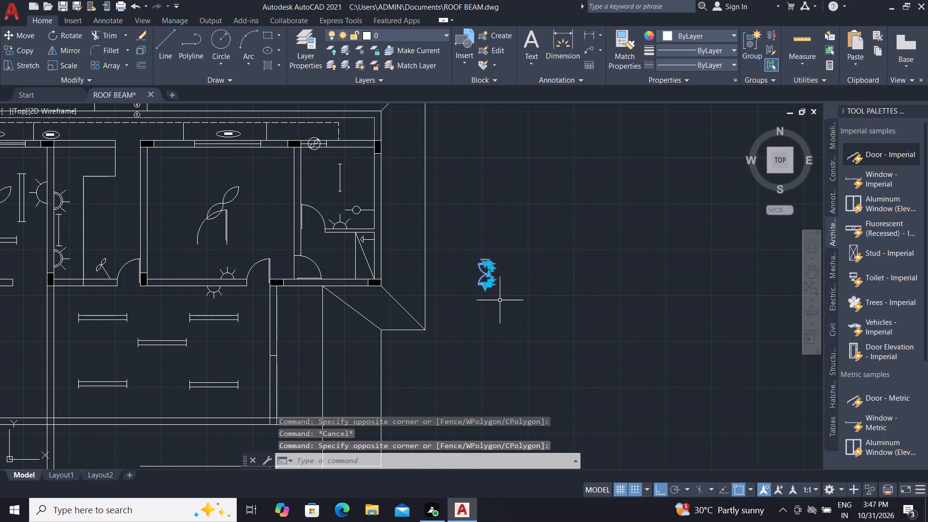
key("m")
key("space")
scroll(485, 275, "up", 6)
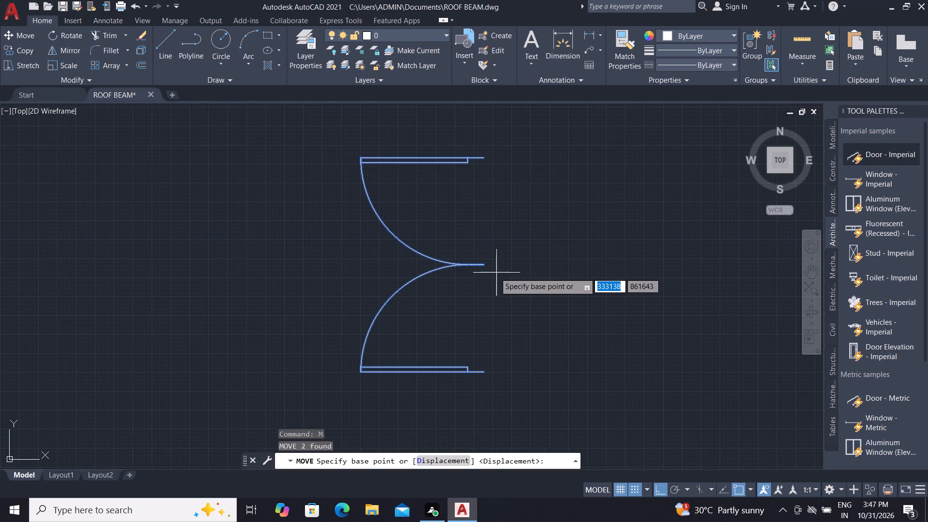
scroll(485, 266, "up", 2)
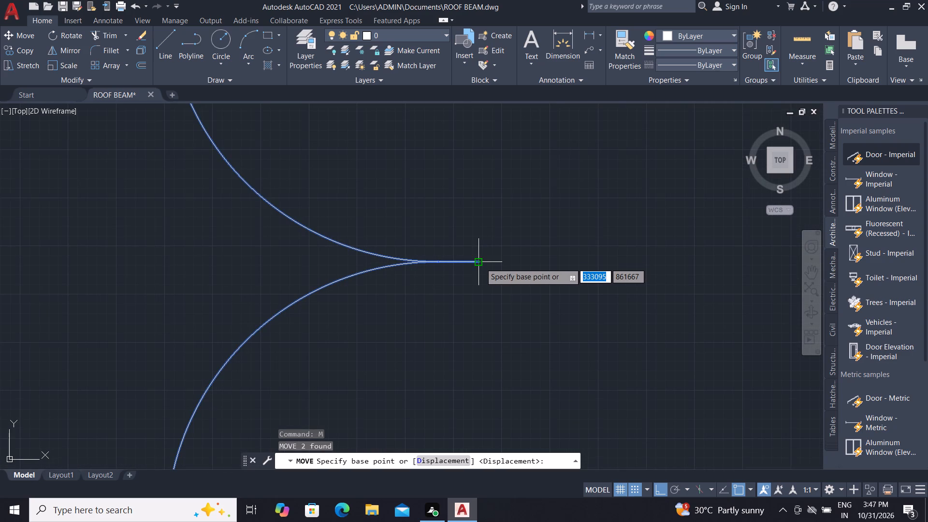
left_click(480, 263)
scroll(490, 272, "down", 2)
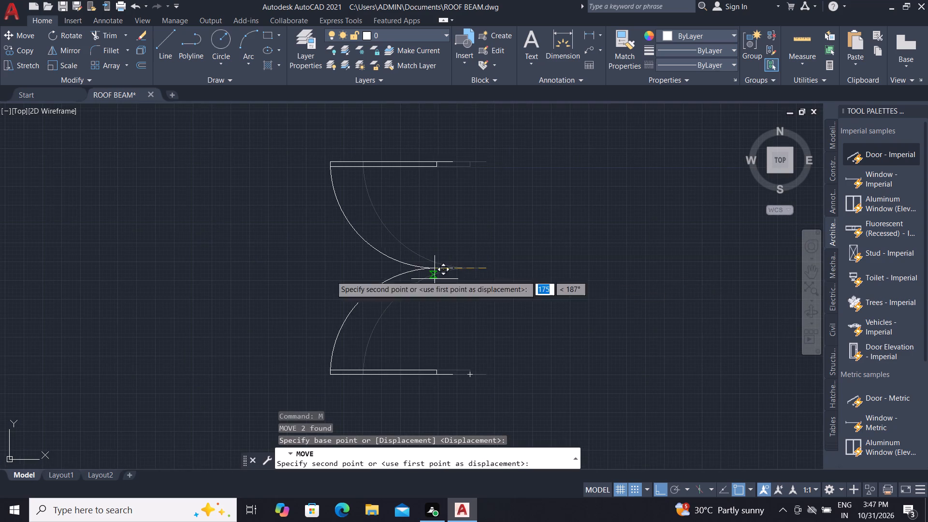
scroll(276, 270, "down", 6)
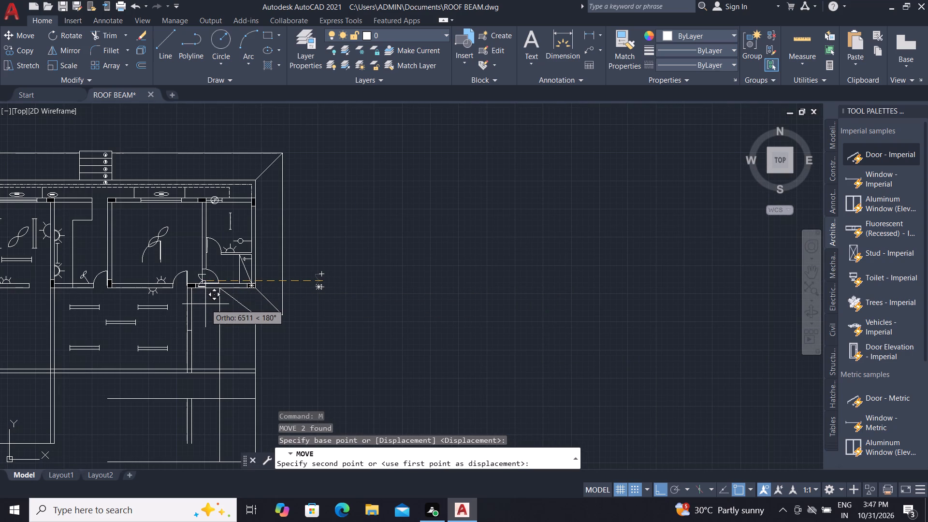
key("F8")
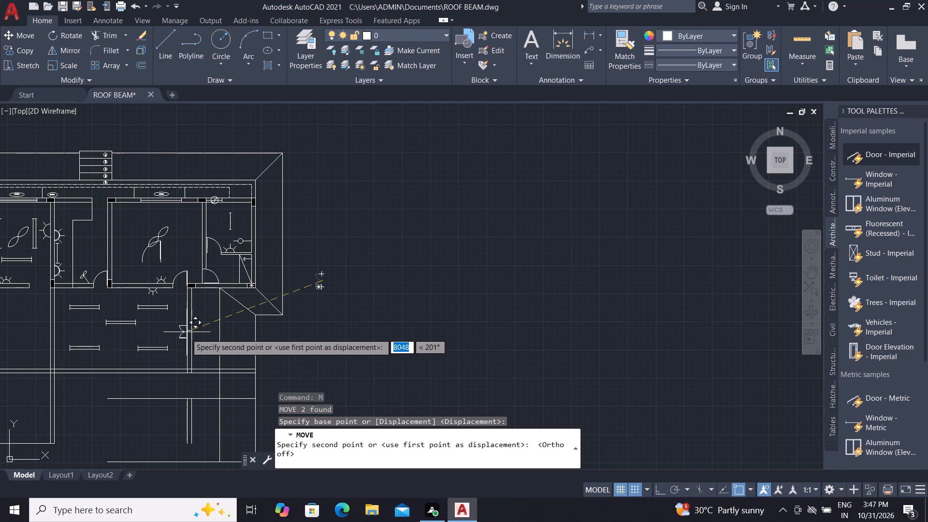
scroll(185, 329, "up", 3)
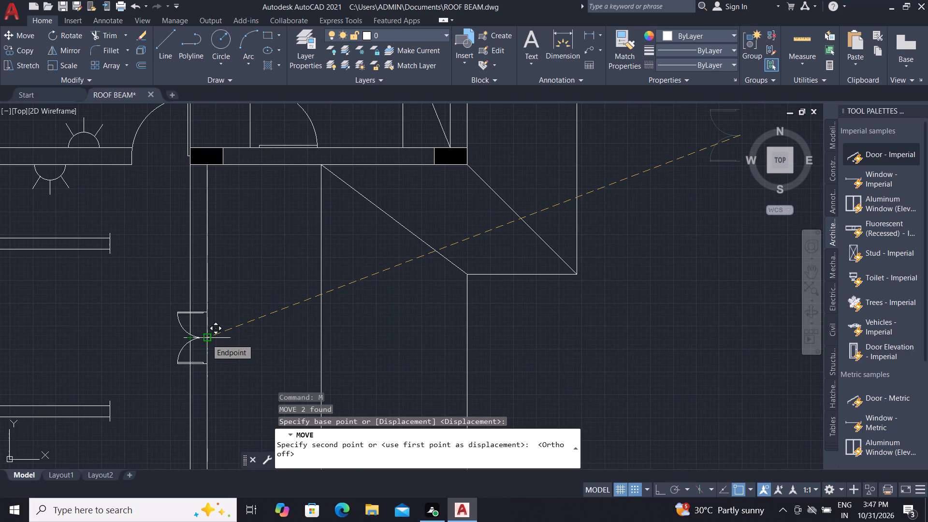
left_click(206, 339)
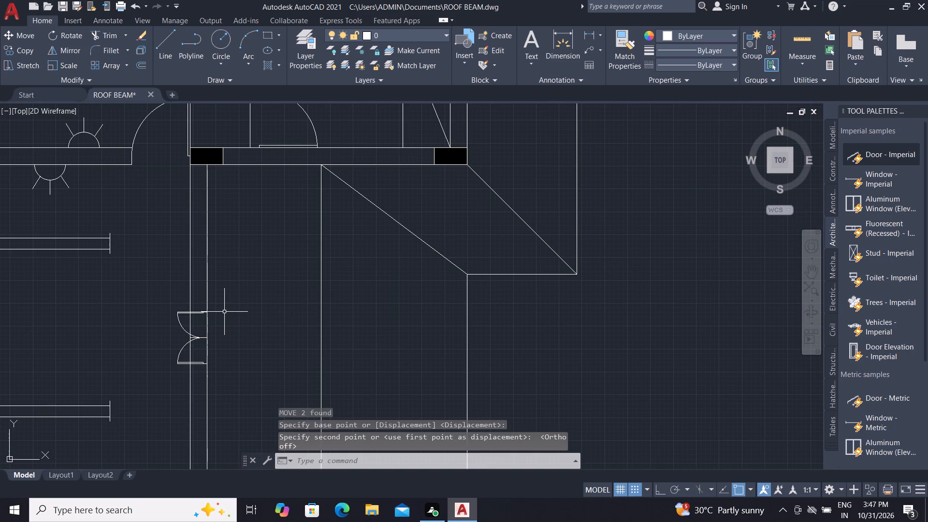
key("Escape")
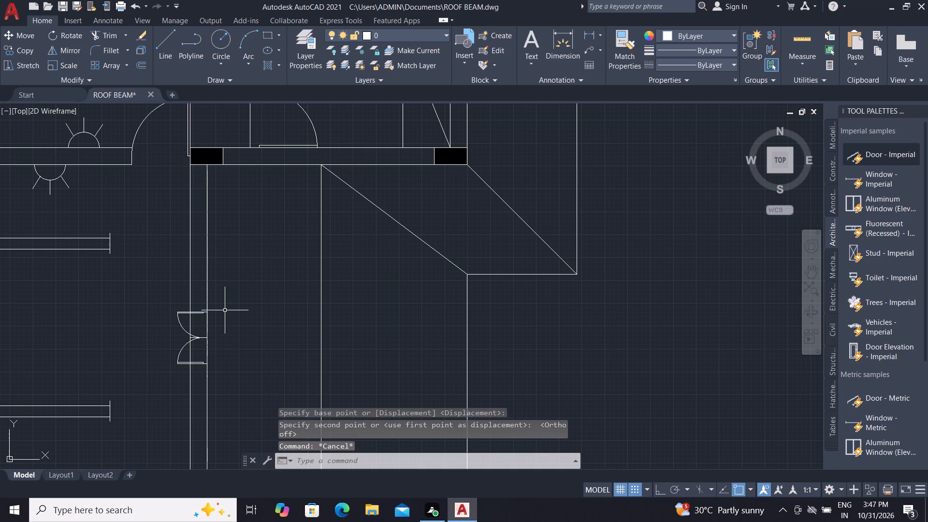
key("Escape")
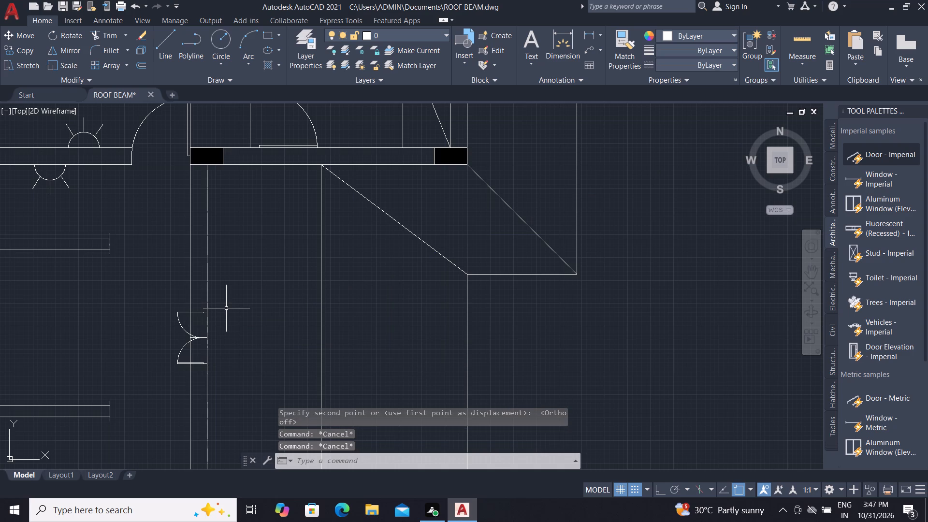
key("Escape")
key("Escape")
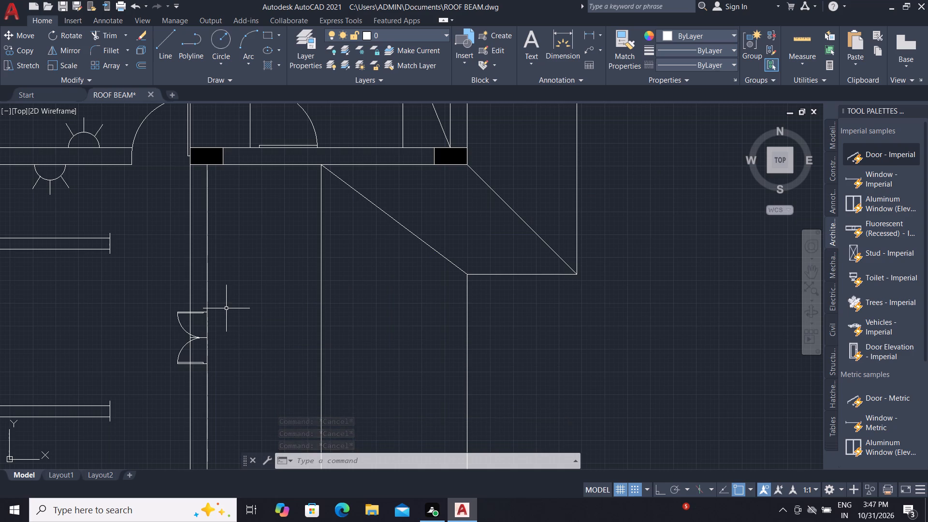
Trim the wall's west line out of the double door's upper leaf and swing area.
type("TR")
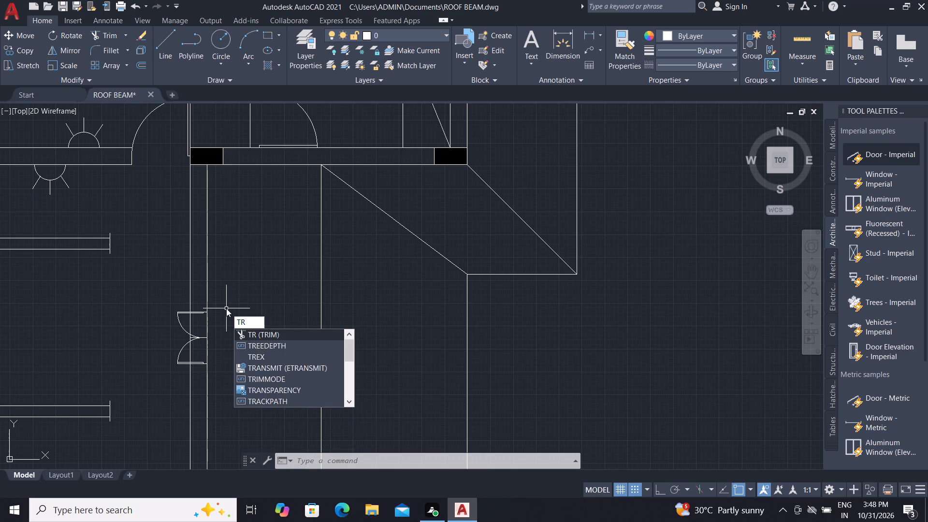
key("space")
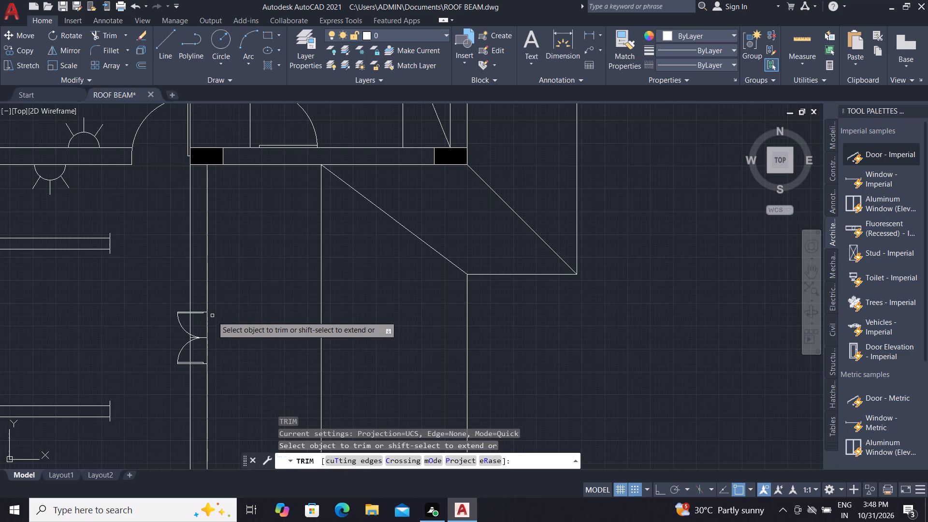
scroll(187, 322, "up", 3)
left_click(187, 322)
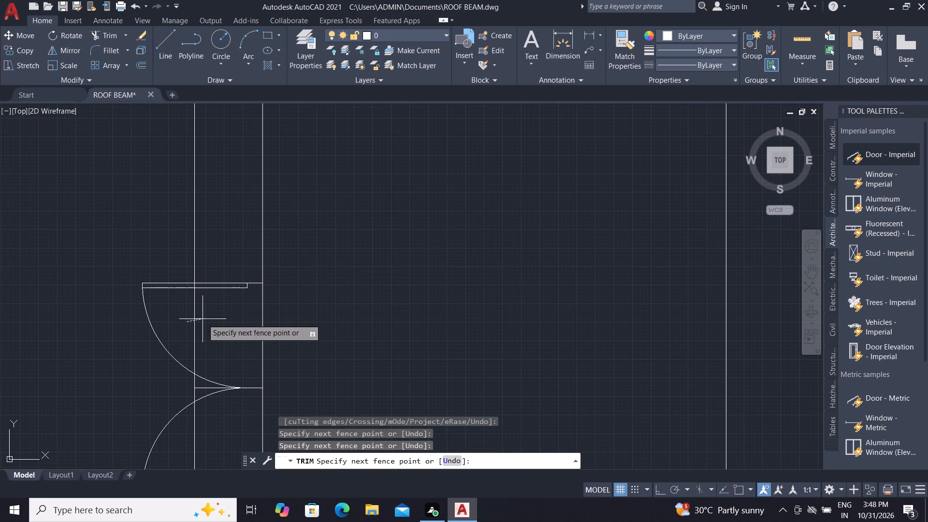
left_click(203, 319)
scroll(194, 291, "up", 4)
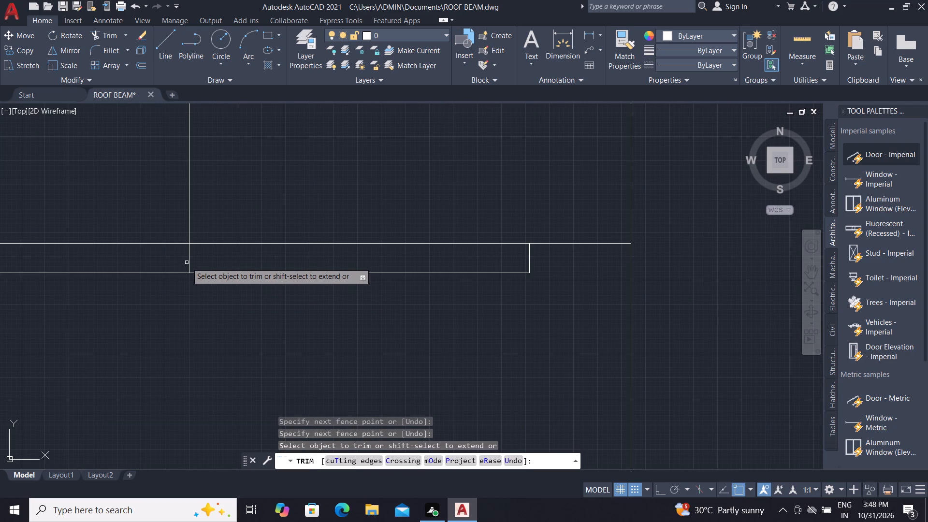
left_click(187, 262)
left_click(196, 262)
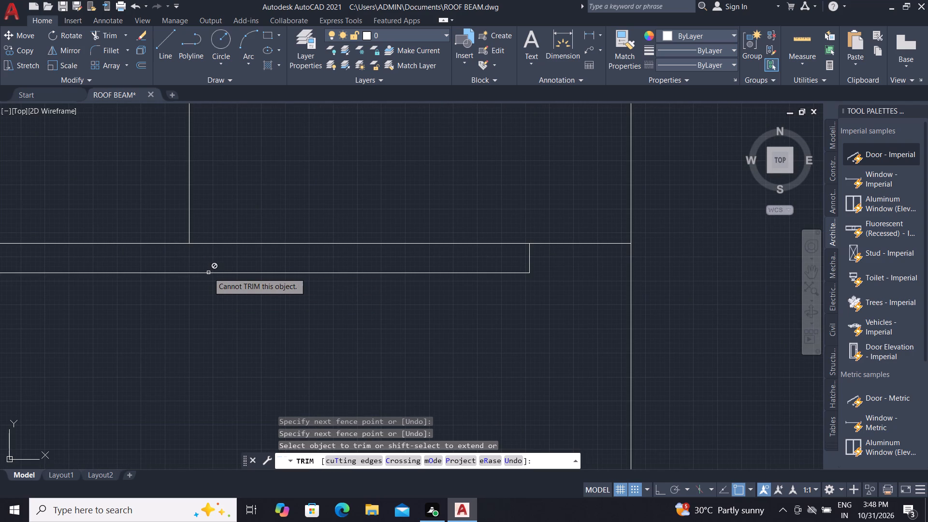
Trim the wall's west line and short cross line between the two door arcs, and the wall line inside the lower swing.
scroll(208, 273, "down", 2)
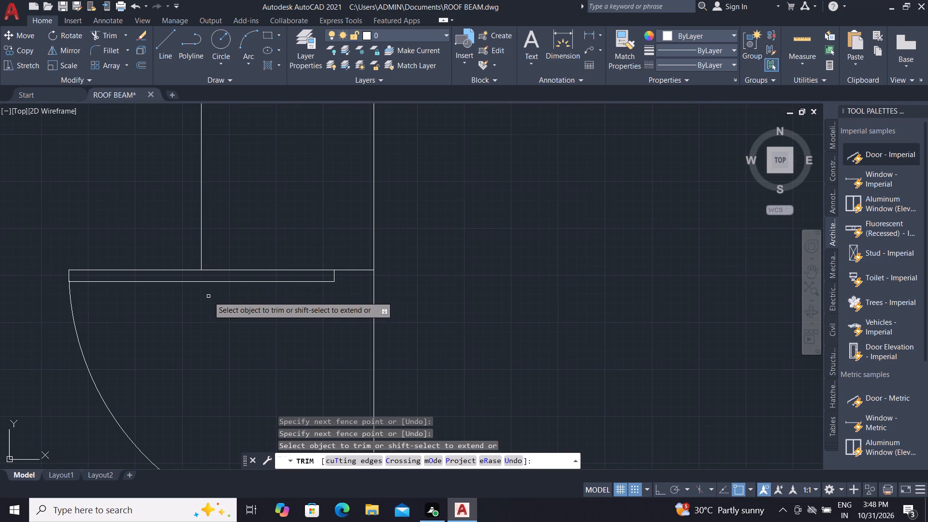
scroll(208, 296, "down", 3)
middle_click_drag(204, 305, 220, 252)
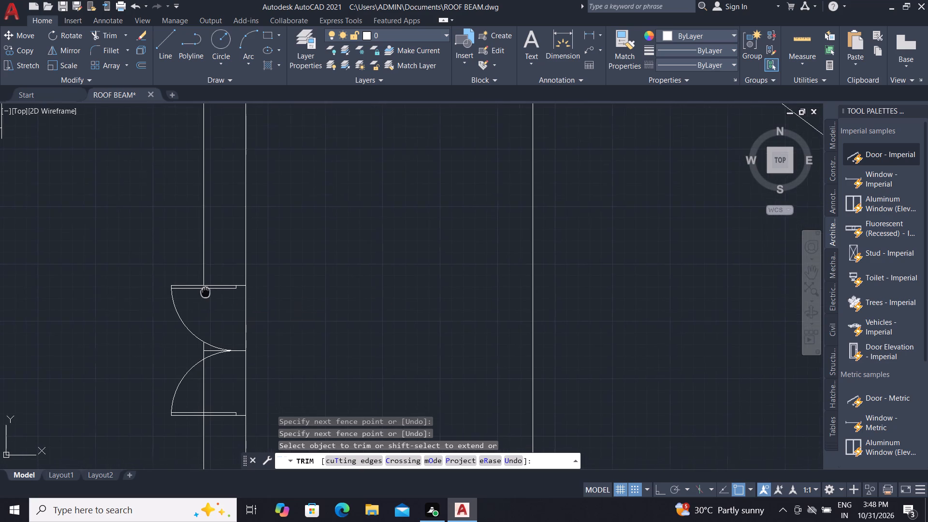
middle_click_drag(220, 252, 234, 215)
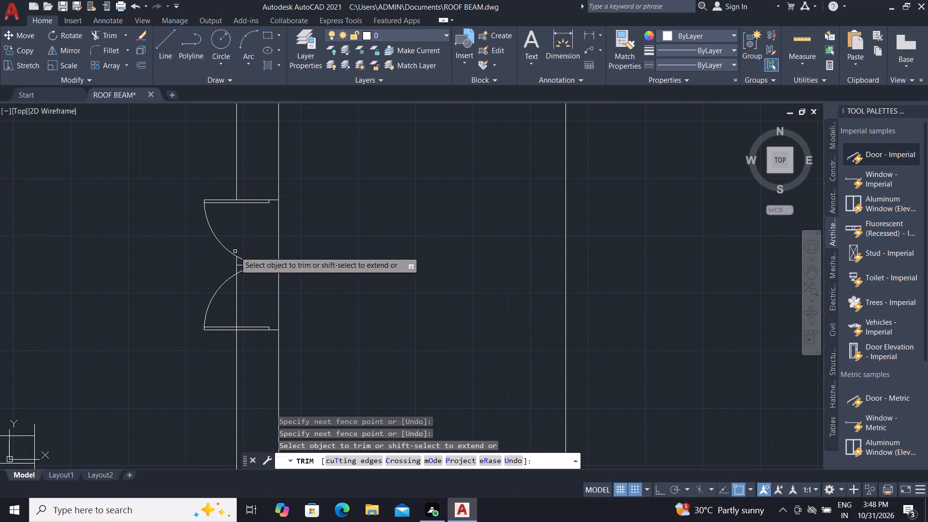
scroll(229, 269, "up", 3)
left_click(231, 261)
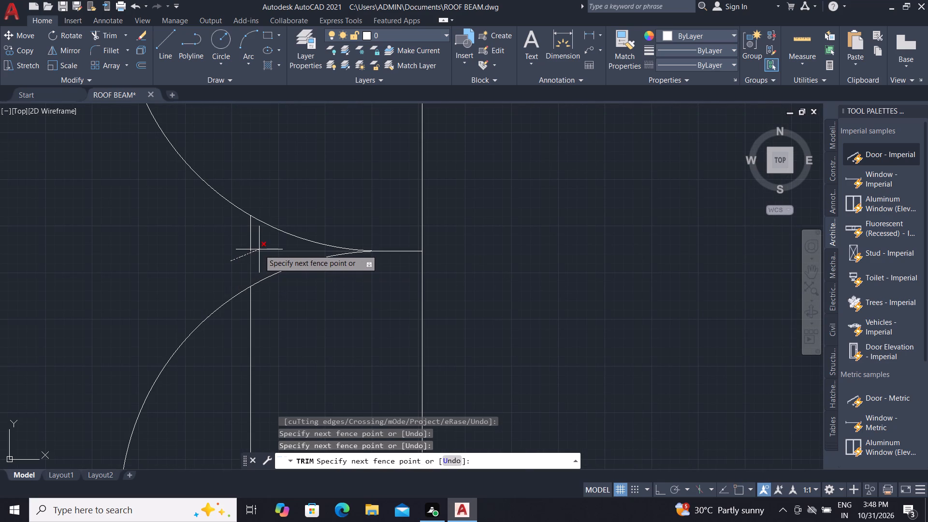
left_click(259, 249)
left_click(247, 244)
left_click(262, 242)
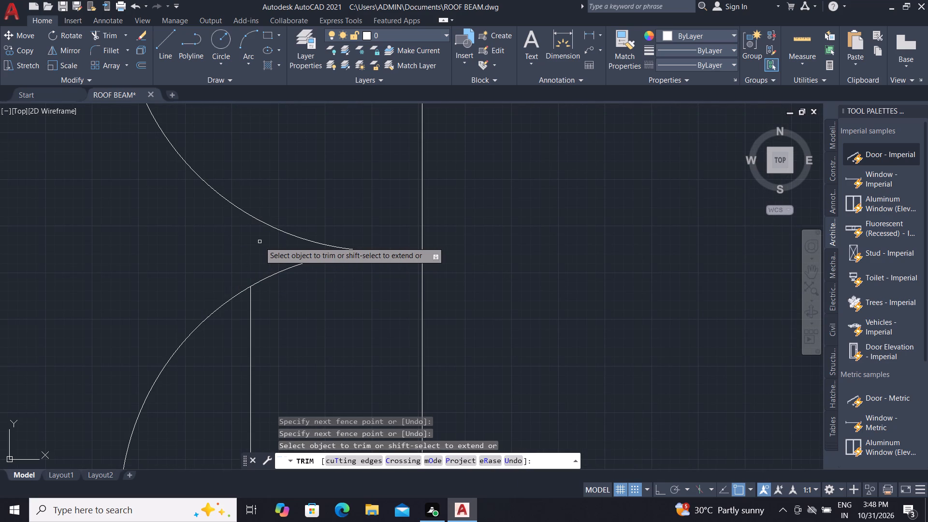
scroll(260, 246, "down", 1)
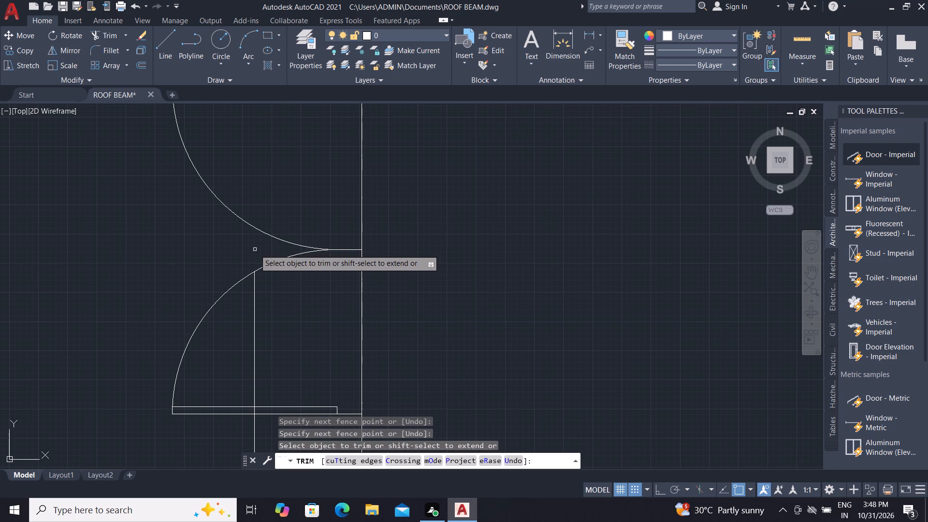
left_click(254, 278)
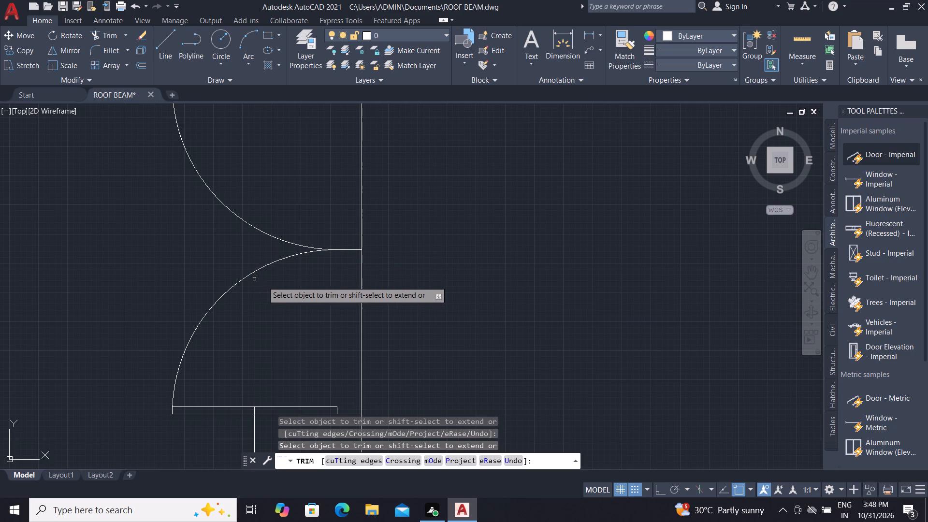
Trim the remaining stub of the wall's west line inside the lower door leaf's thickness.
scroll(286, 273, "down", 1)
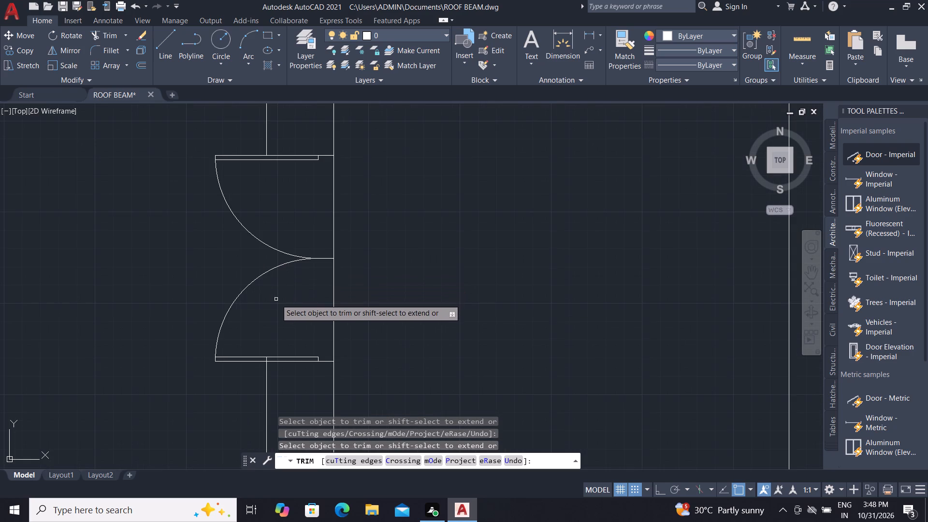
middle_click_drag(276, 299, 280, 221)
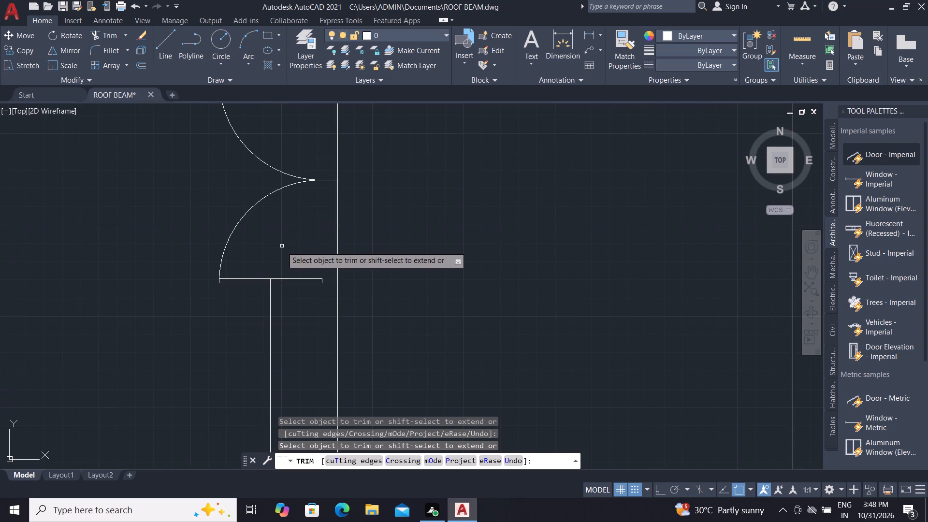
middle_click_drag(281, 247, 284, 214)
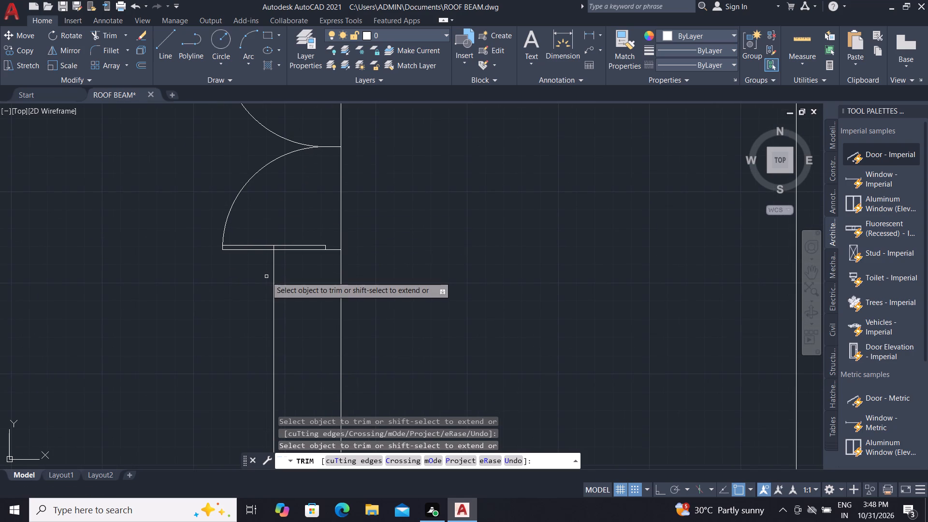
scroll(266, 276, "up", 3)
left_click(277, 147)
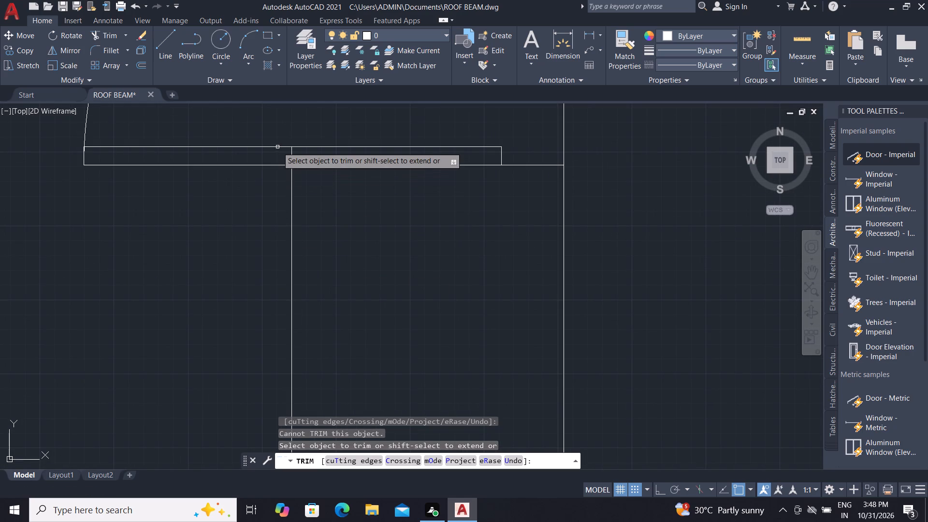
left_click(288, 157)
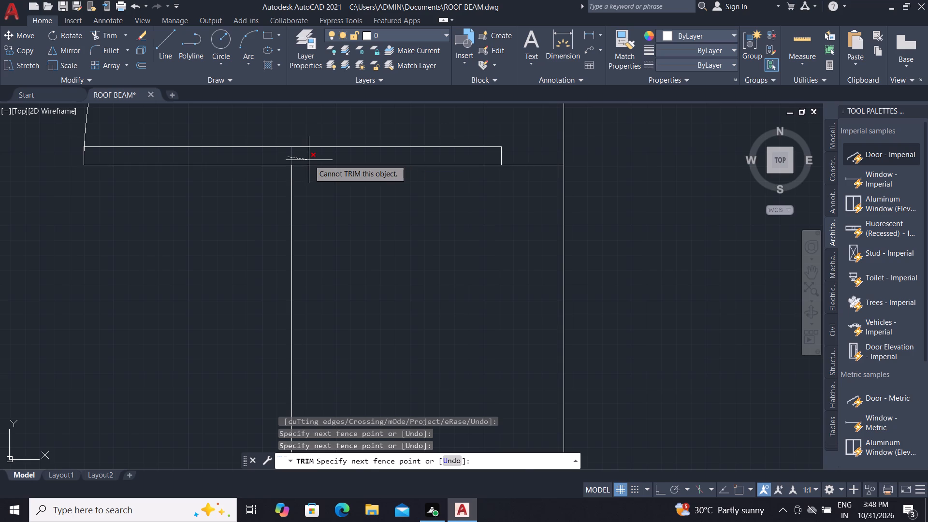
left_click(309, 160)
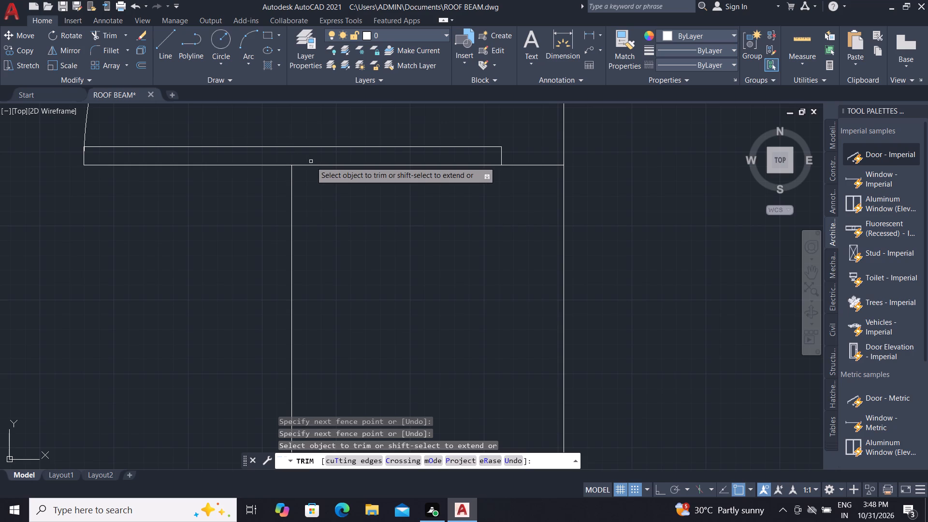
key("Escape")
key("Escape")
key("Escape")
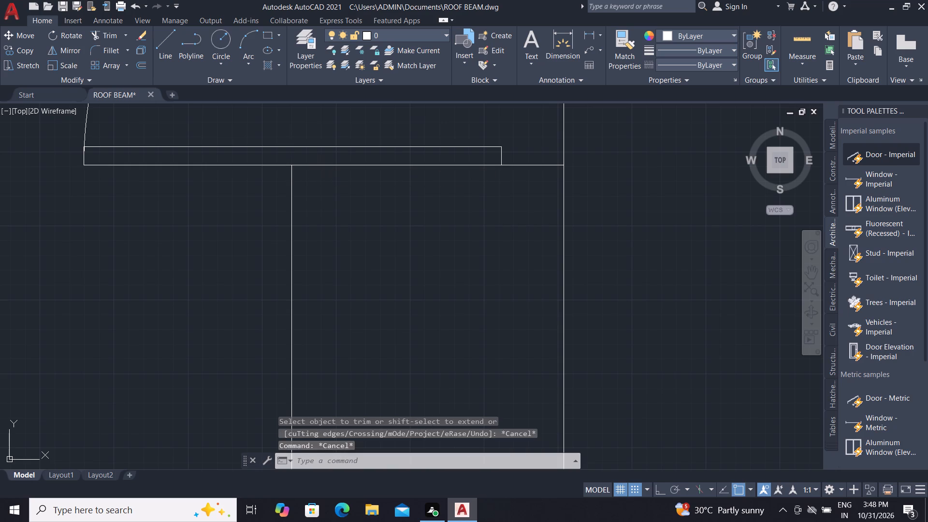
key("Escape")
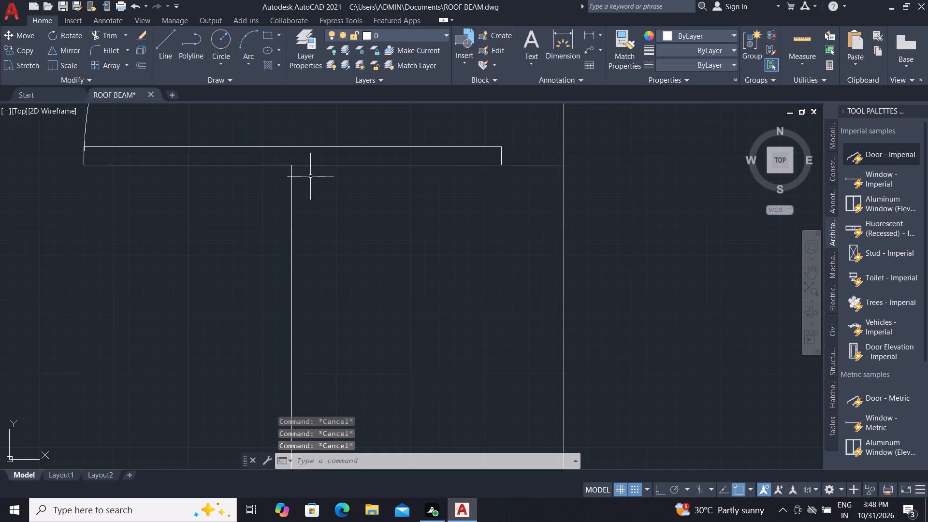
Draw a rectangle about 231 by 510 between the hall's east wall lines, just south of the double door.
scroll(309, 181, "down", 4)
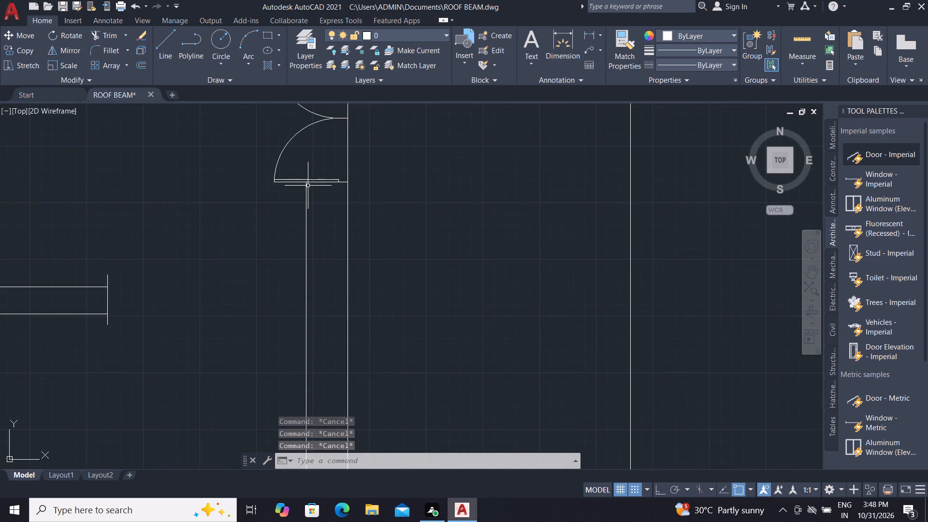
scroll(308, 186, "down", 1)
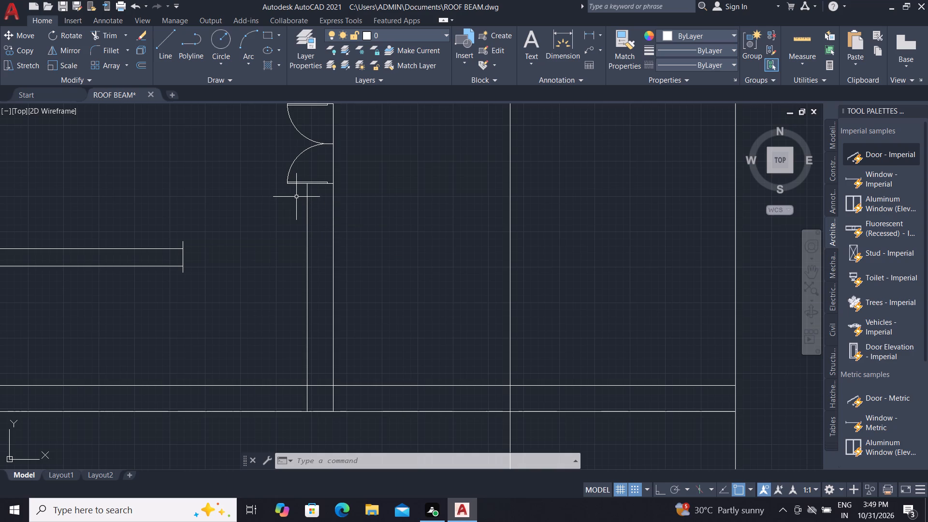
scroll(301, 196, "down", 3)
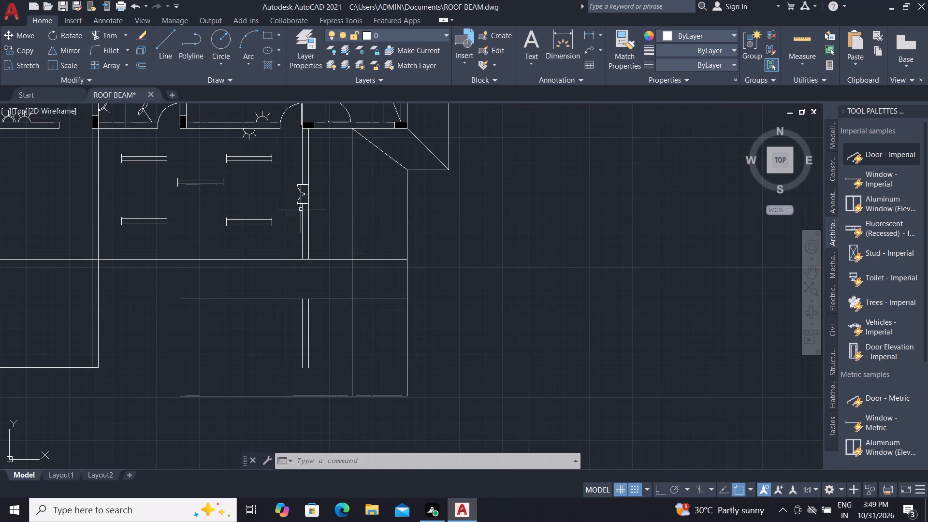
type("REC")
key("space")
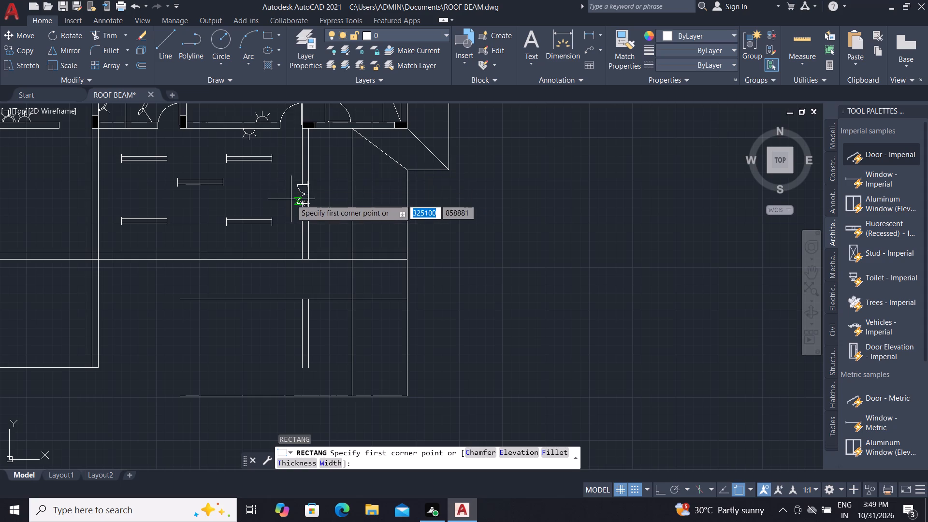
scroll(299, 204, "up", 5)
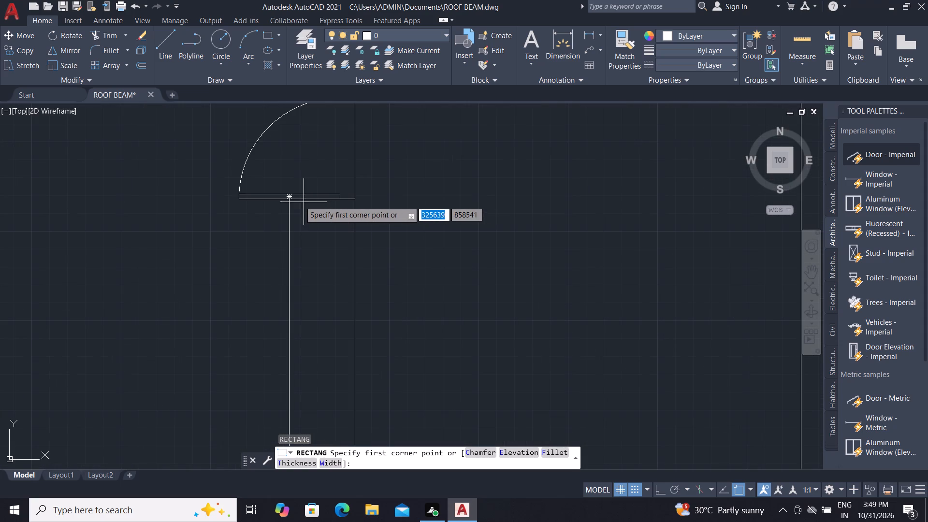
left_click(290, 198)
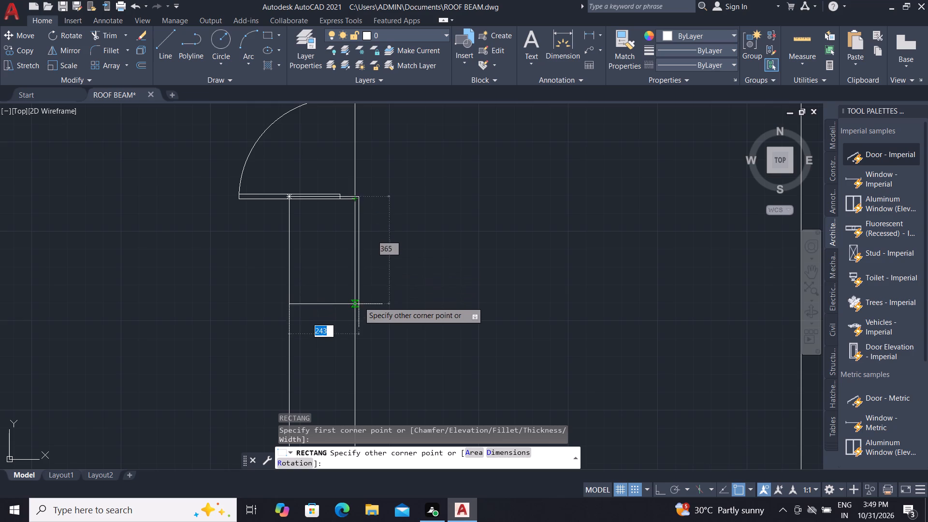
left_click(355, 343)
Move the rectangle by its northeast corner down onto the east end of the double door's southern edge line.
scroll(353, 196, "up", 2)
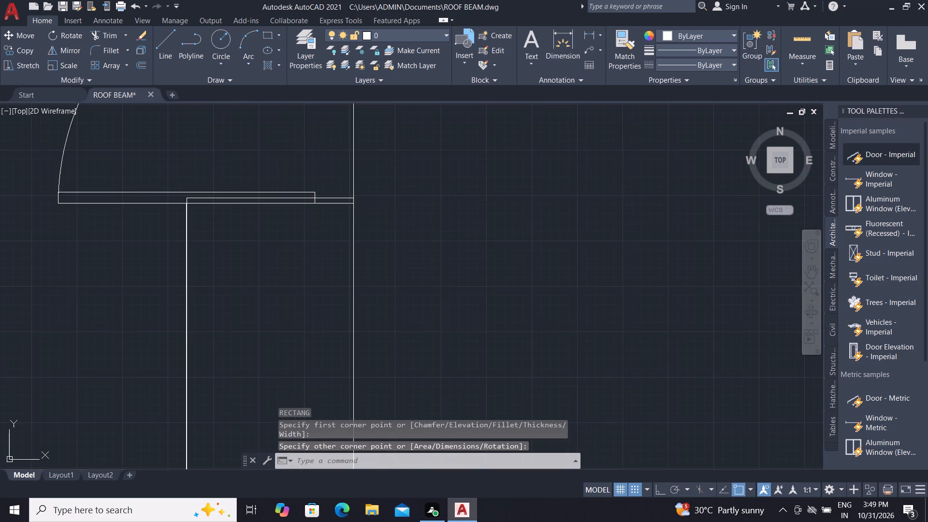
scroll(343, 199, "up", 3)
left_click(343, 191)
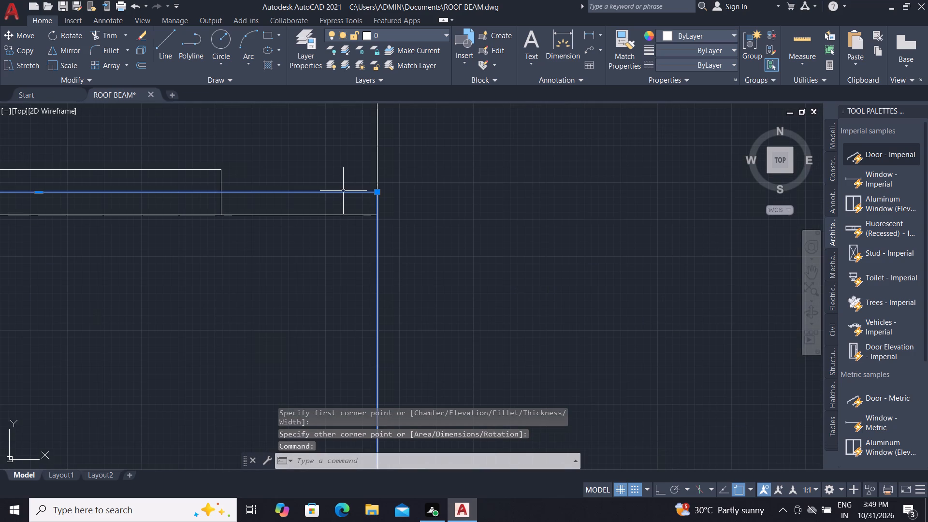
key("m")
key("space")
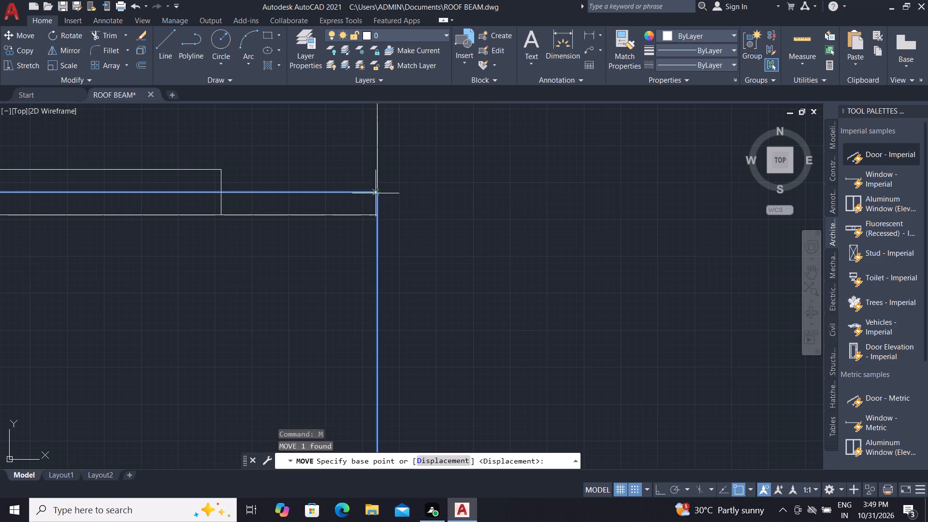
left_click(376, 192)
left_click(374, 214)
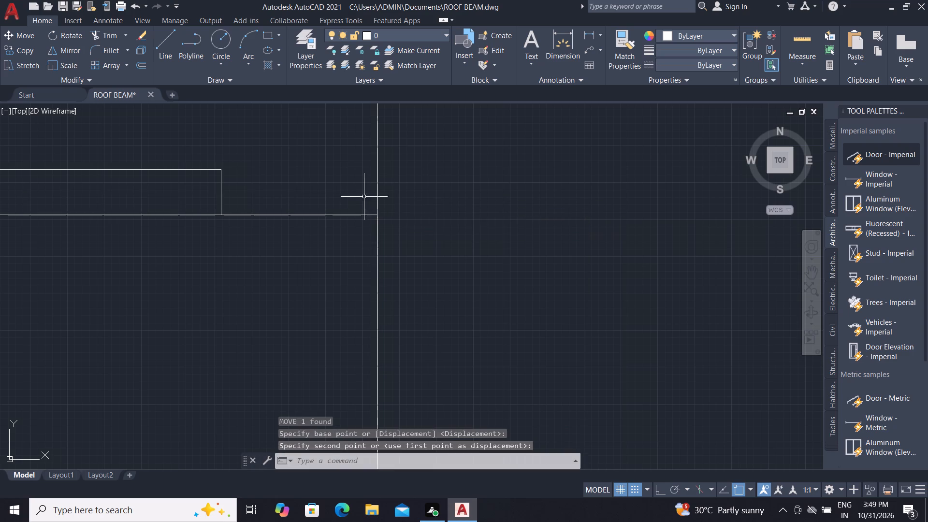
Trim both east wall lines where they cross the pair of horizontal lines south of the hall.
scroll(364, 176, "down", 10)
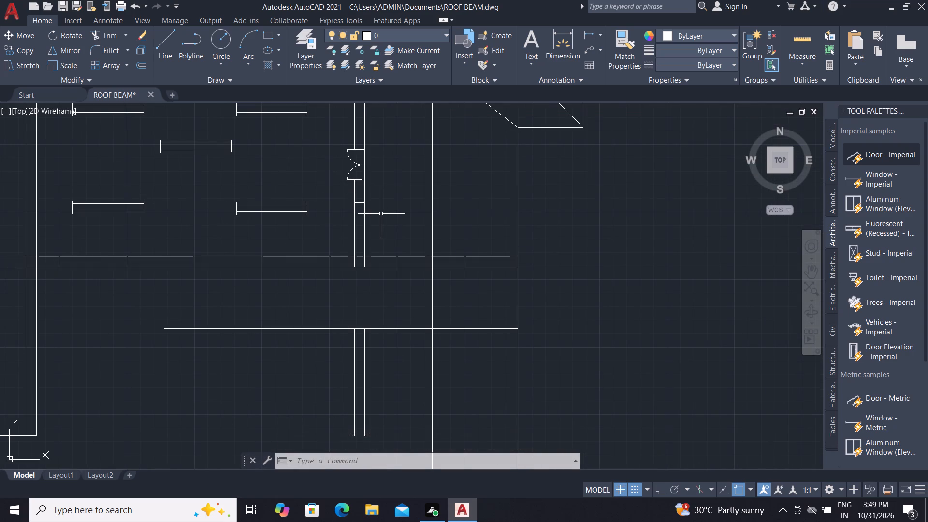
type("TR")
key("space")
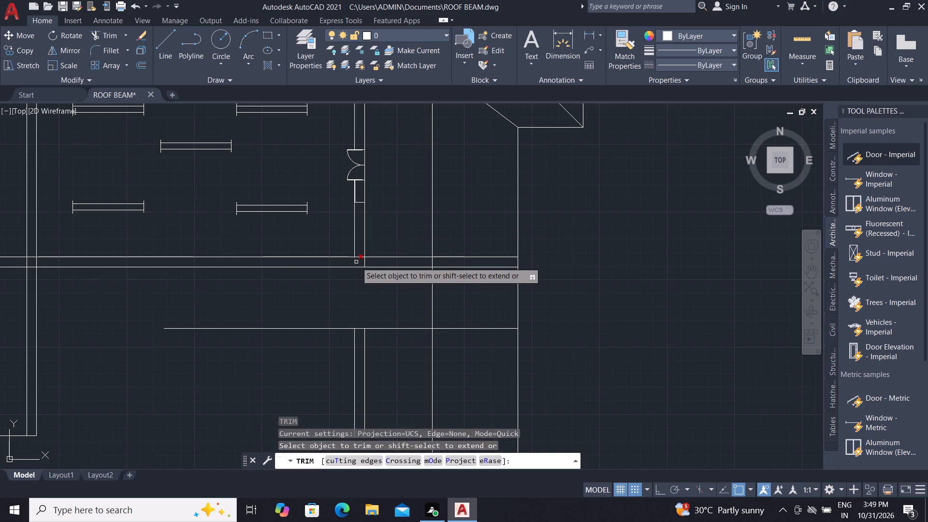
left_click(356, 262)
left_click(366, 261)
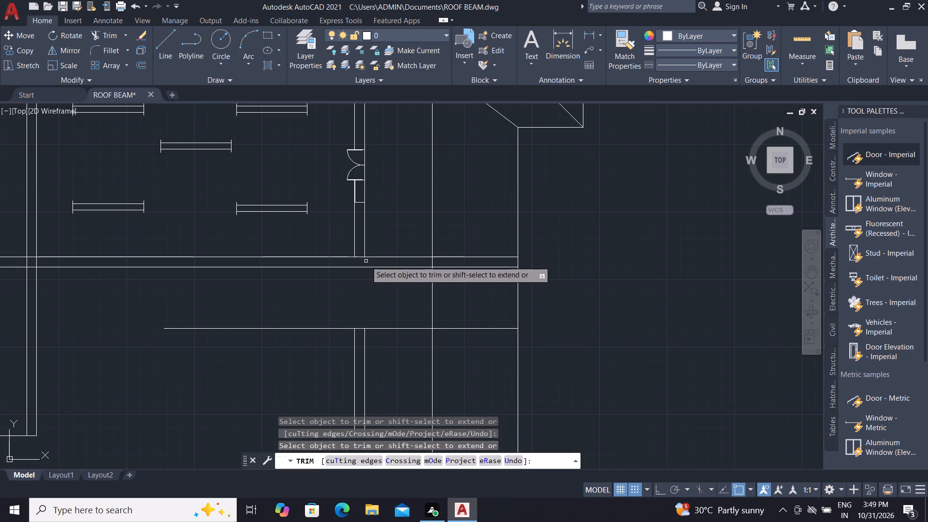
key("Escape")
Draw a centre line in the wall from the rectangle's south edge midpoint to the upper horizontal wall line.
key("l")
key("space")
scroll(360, 253, "up", 1)
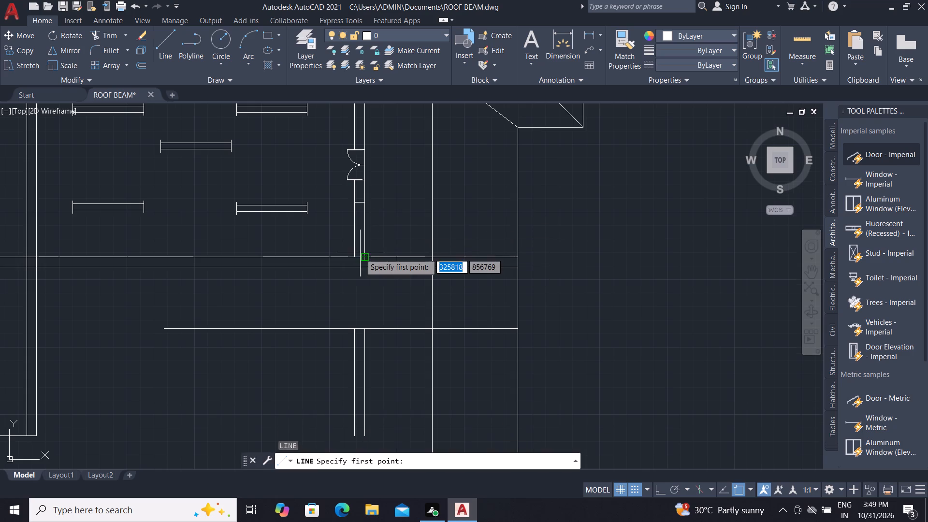
scroll(360, 253, "up", 2)
scroll(348, 265, "down", 3)
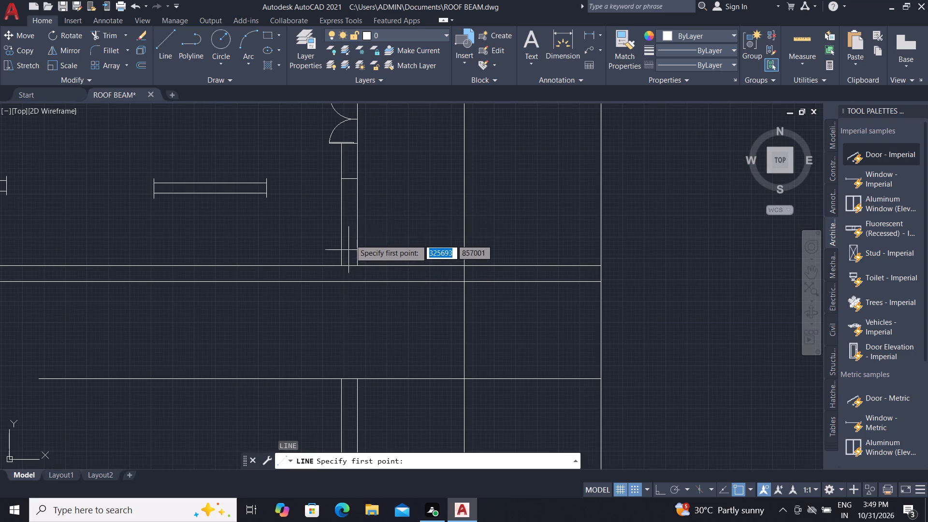
left_click(348, 181)
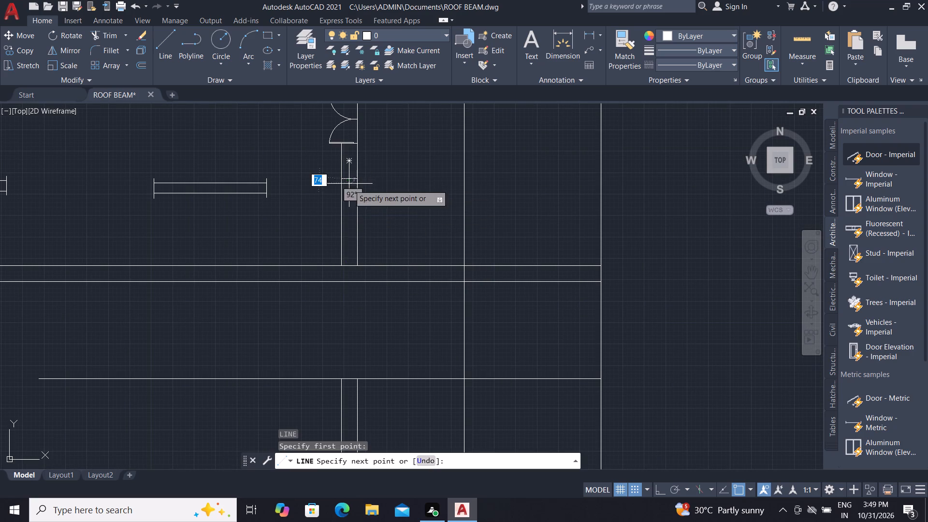
left_click(351, 262)
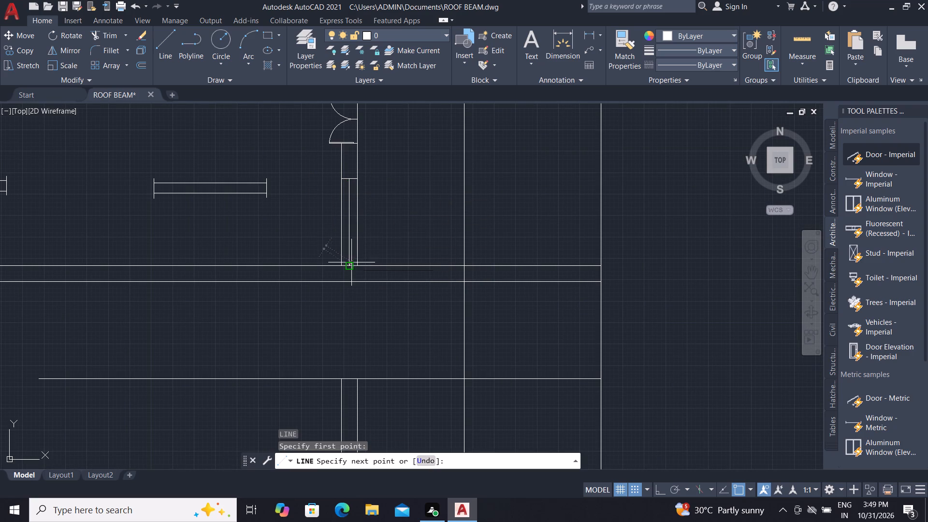
key("Escape")
Offset the wall opening's centre line by 20 to both its west and east sides.
key("o")
key("space")
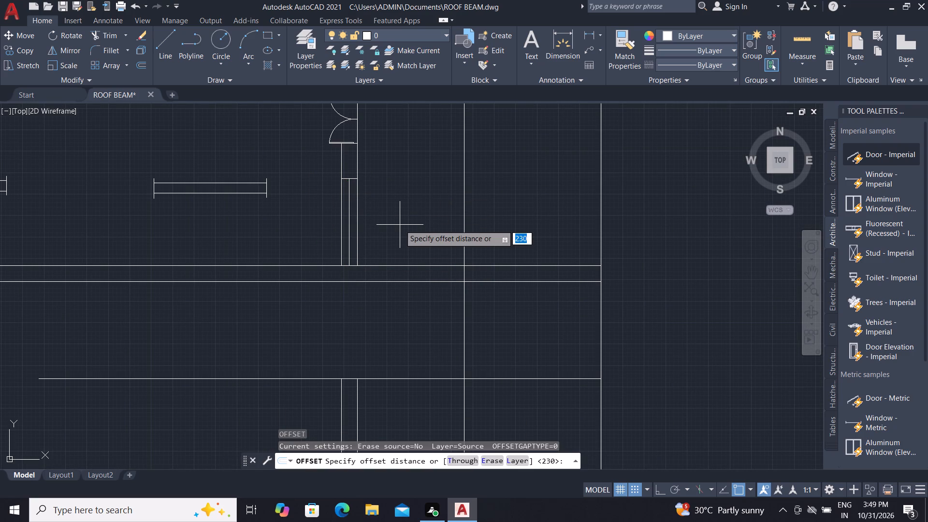
type("20")
key("space")
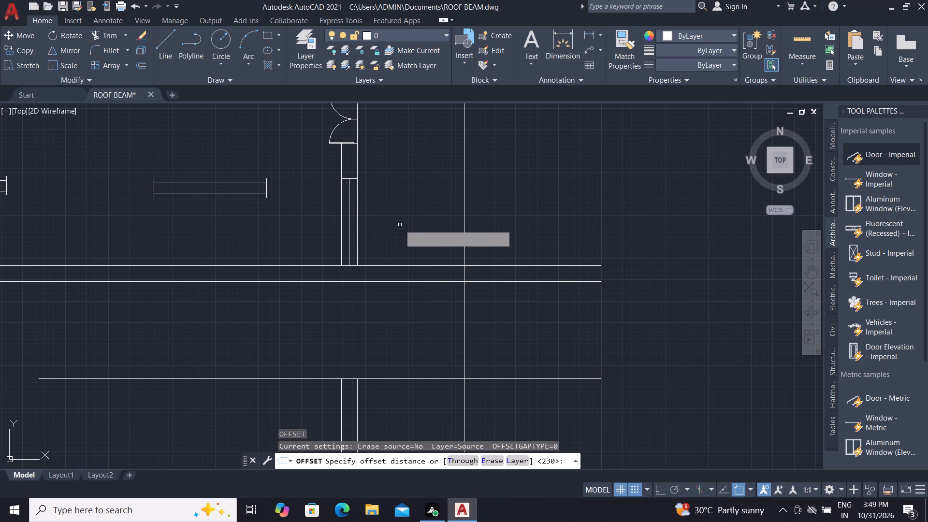
scroll(371, 222, "up", 2)
left_click(312, 237)
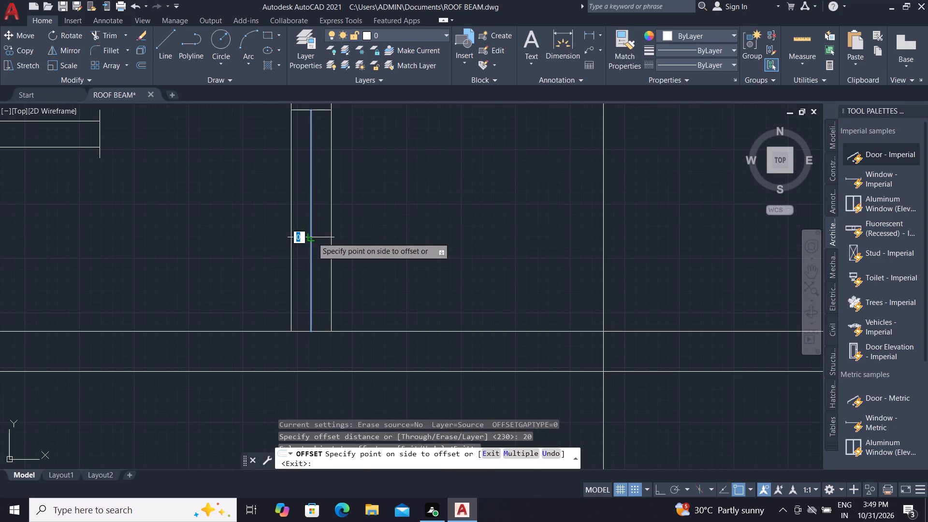
left_click(304, 241)
left_click(311, 243)
left_click(324, 247)
key("Escape")
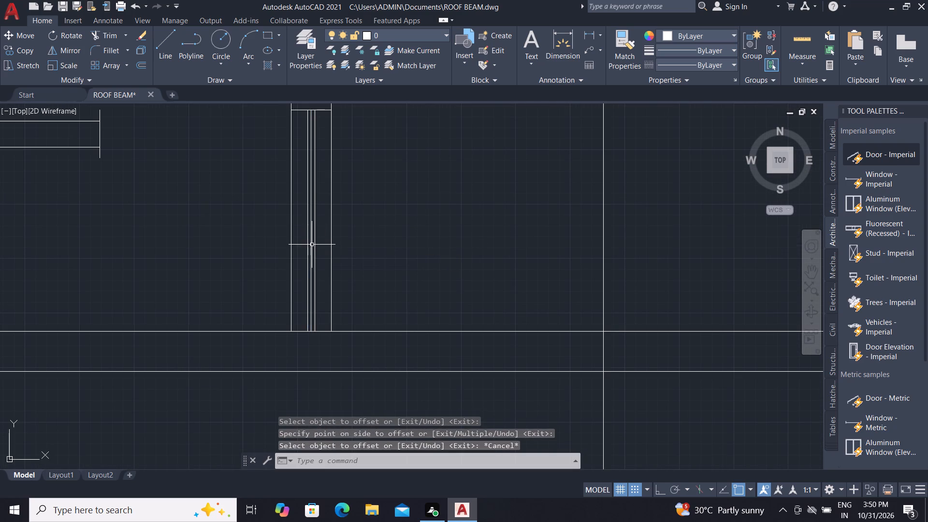
Delete the original centre line between the two offset lines.
left_click(312, 244)
key("Delete")
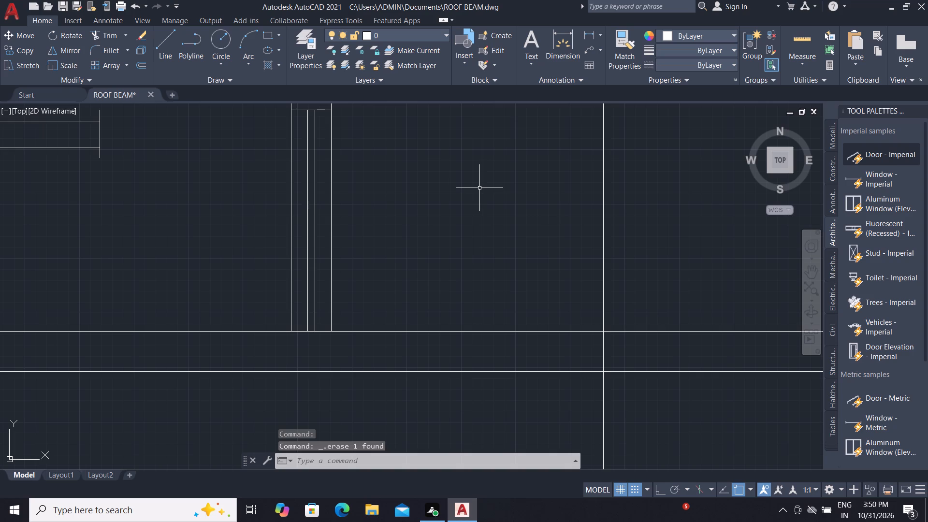
key("Escape")
key("Escape")
Copy the rectangle from its southeast corner to the east end of the double door's northern edge line.
scroll(376, 237, "down", 4)
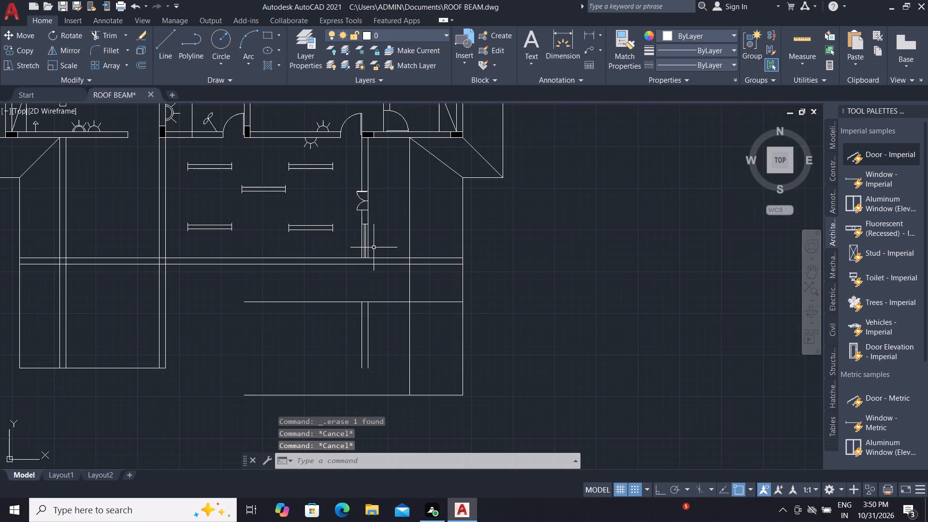
scroll(360, 213, "up", 3)
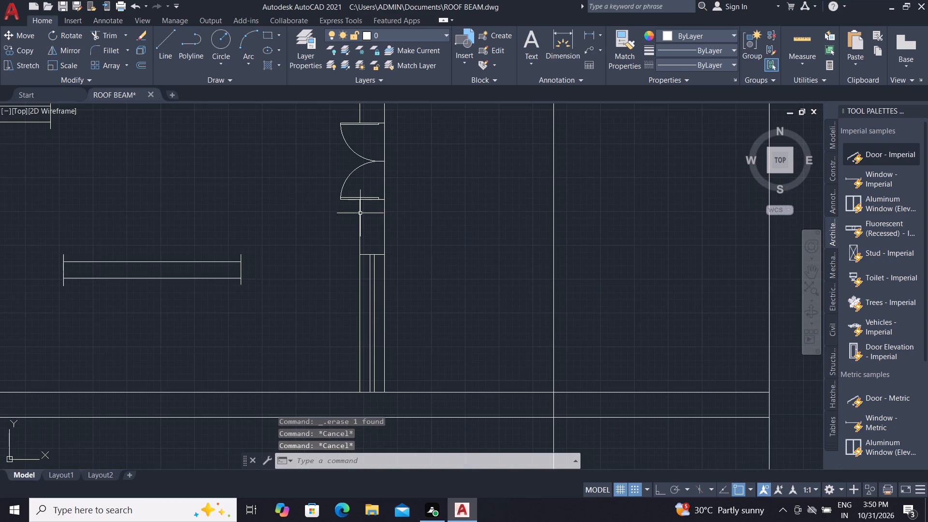
left_click(359, 209)
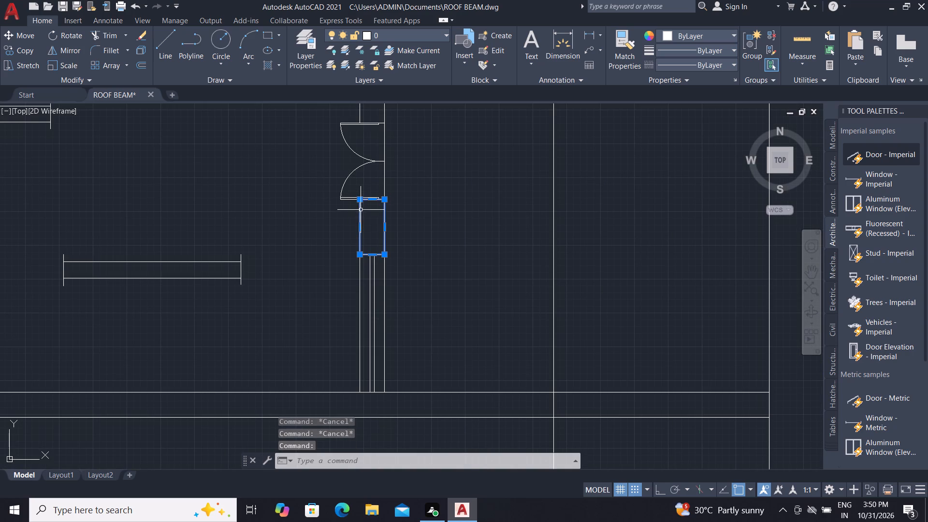
key("c")
key("o")
key("space")
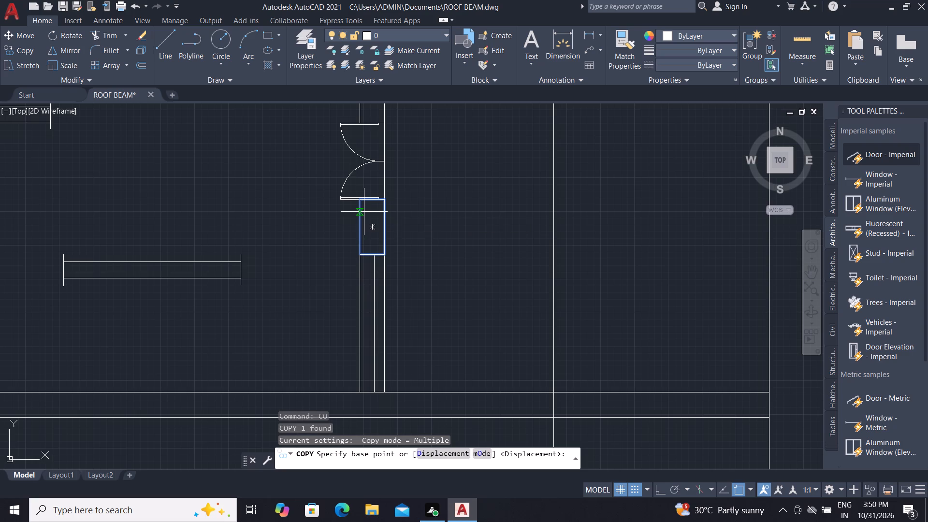
left_click(383, 252)
scroll(383, 234, "down", 1)
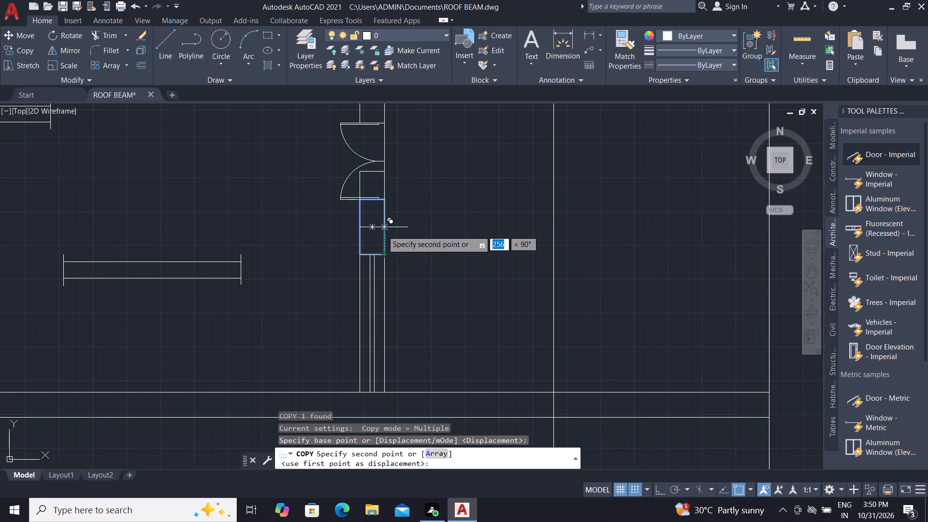
scroll(383, 234, "down", 1)
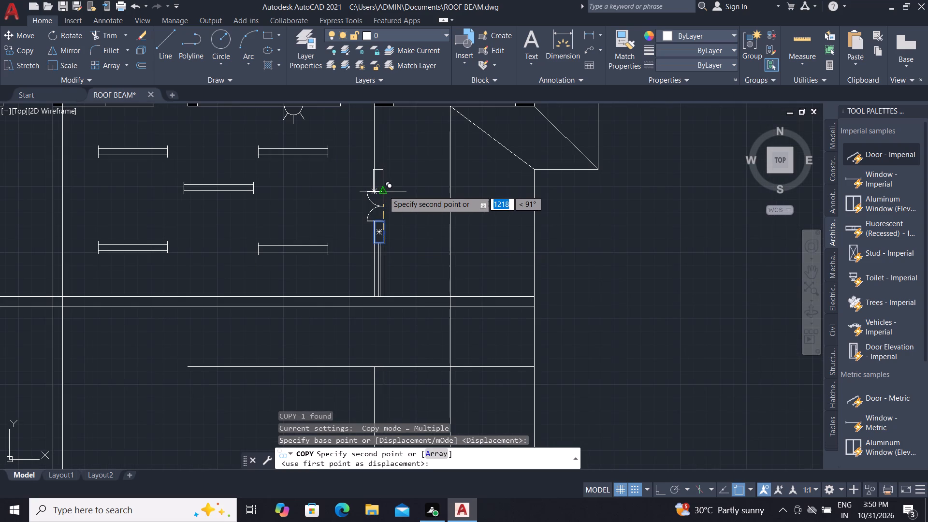
scroll(383, 190, "up", 3)
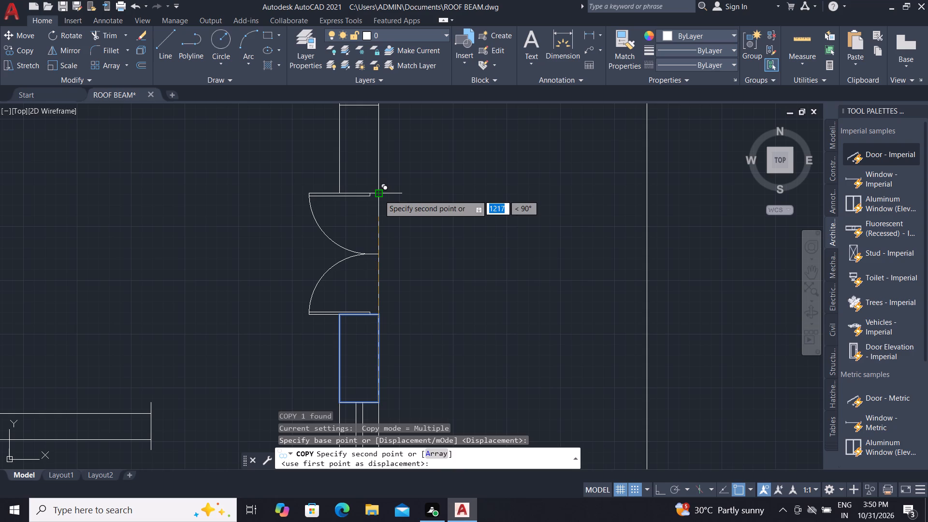
left_click(379, 195)
key("Escape")
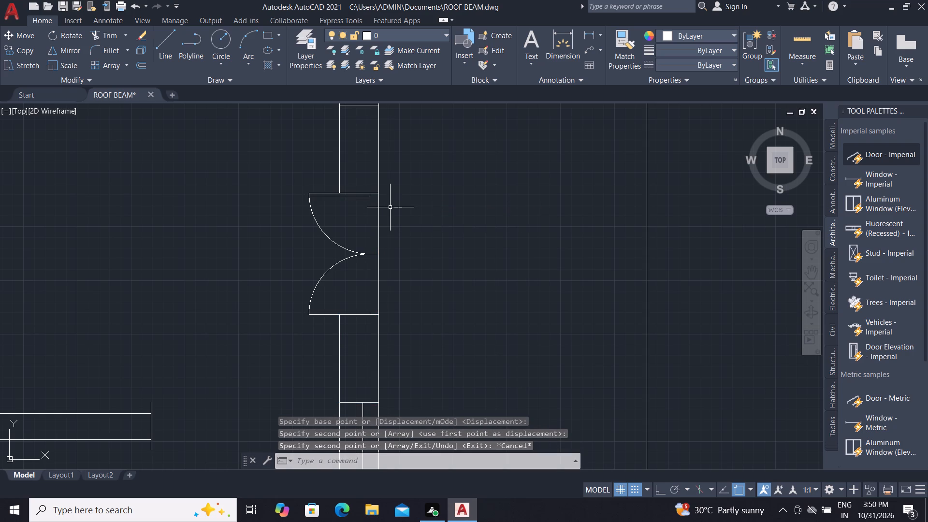
key("Escape")
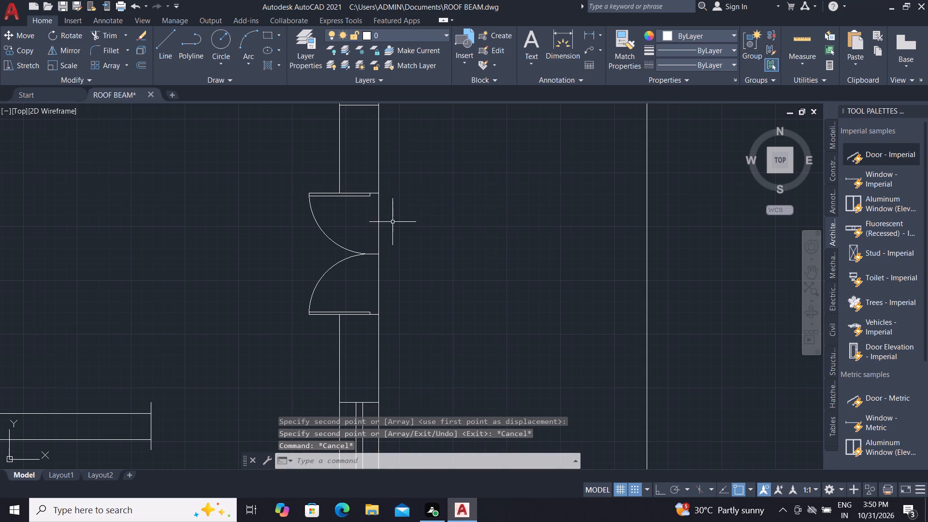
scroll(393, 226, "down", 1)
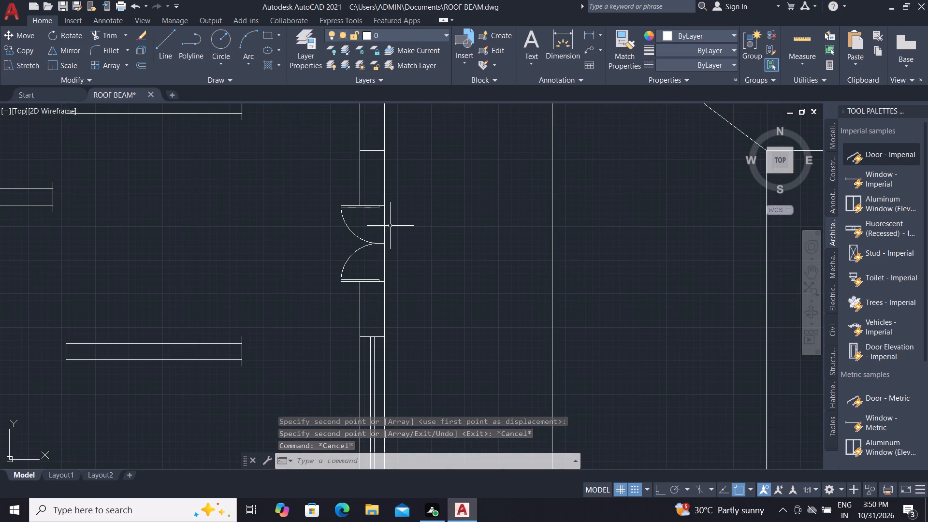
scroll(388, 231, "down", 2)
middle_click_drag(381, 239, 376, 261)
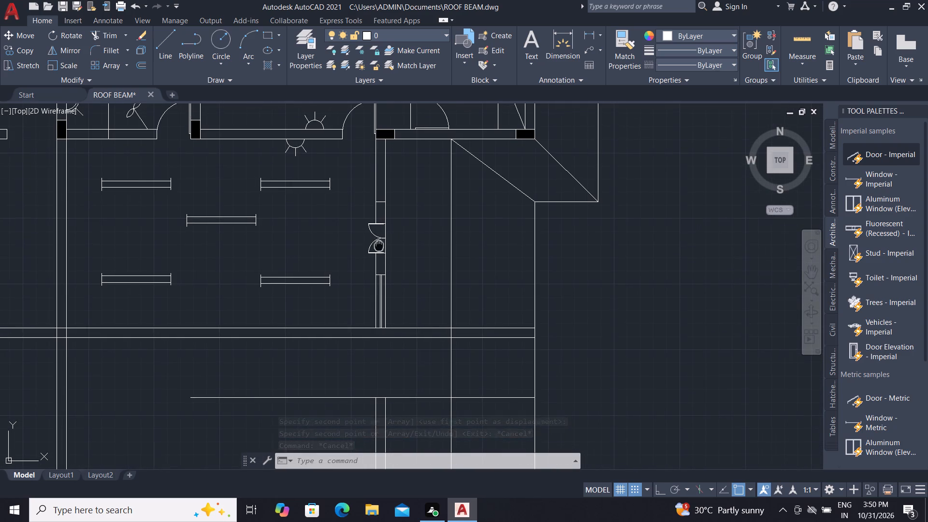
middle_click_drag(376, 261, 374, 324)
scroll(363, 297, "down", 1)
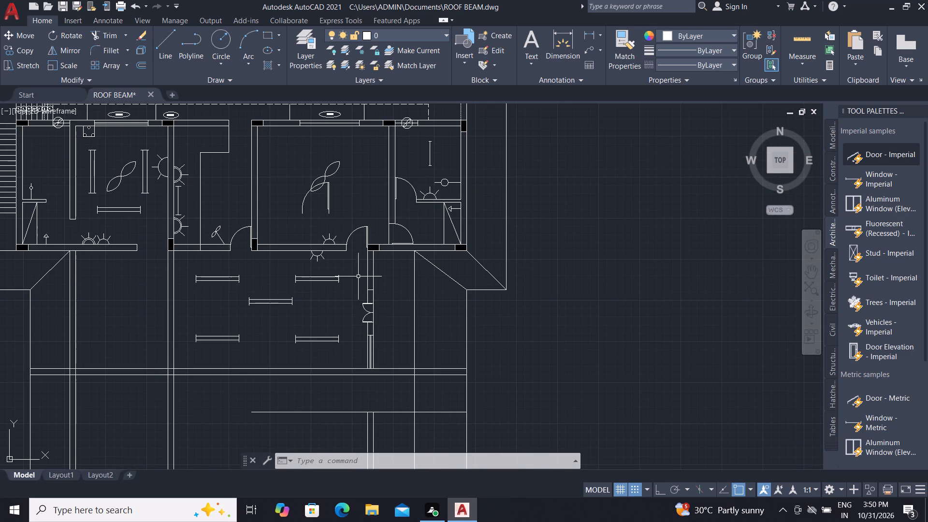
Draw a 1500-long vertical centre line in the wall from the midpoint of the wall piece's north edge to the column's south edge.
scroll(366, 257, "up", 3)
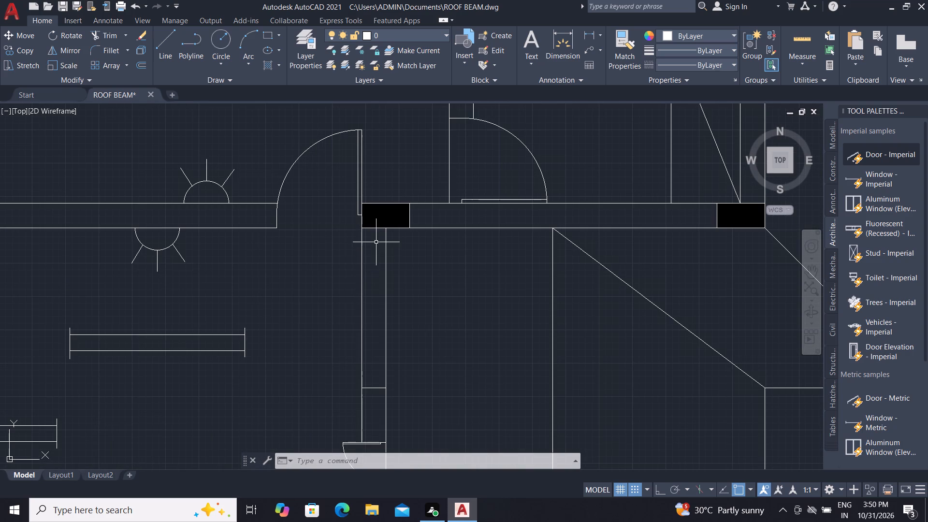
type("L")
key("space")
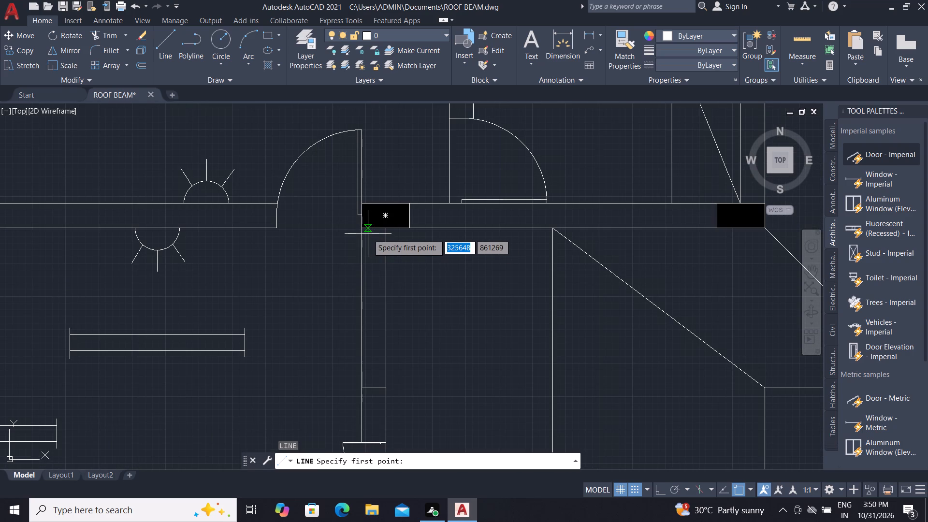
left_click(374, 389)
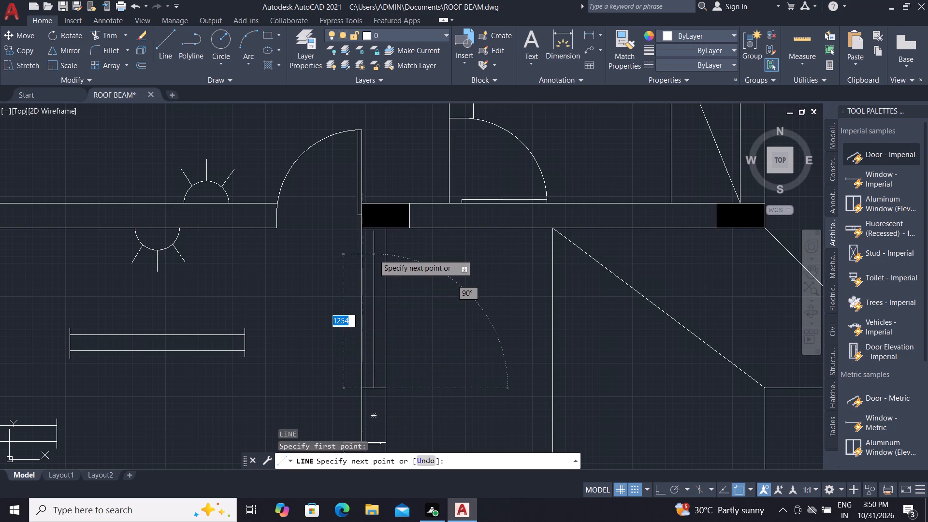
key("F8")
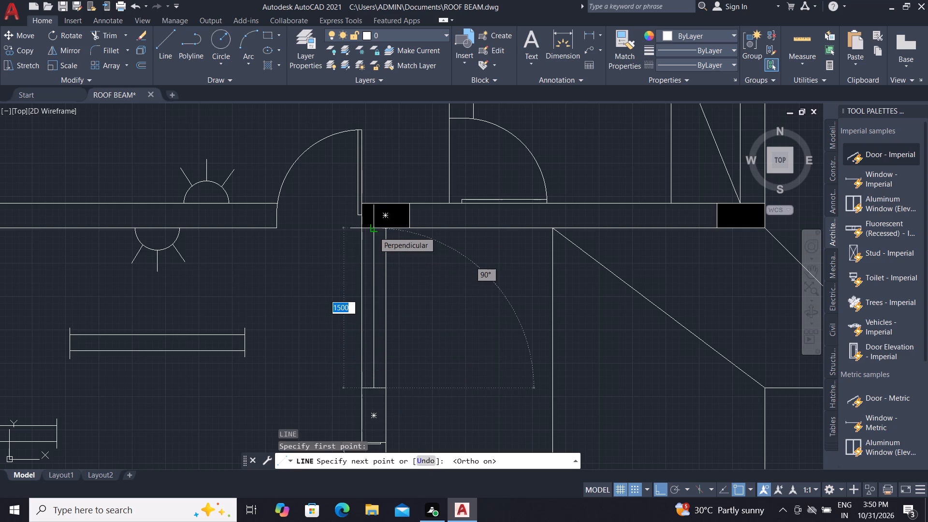
left_click(374, 232)
key("Escape")
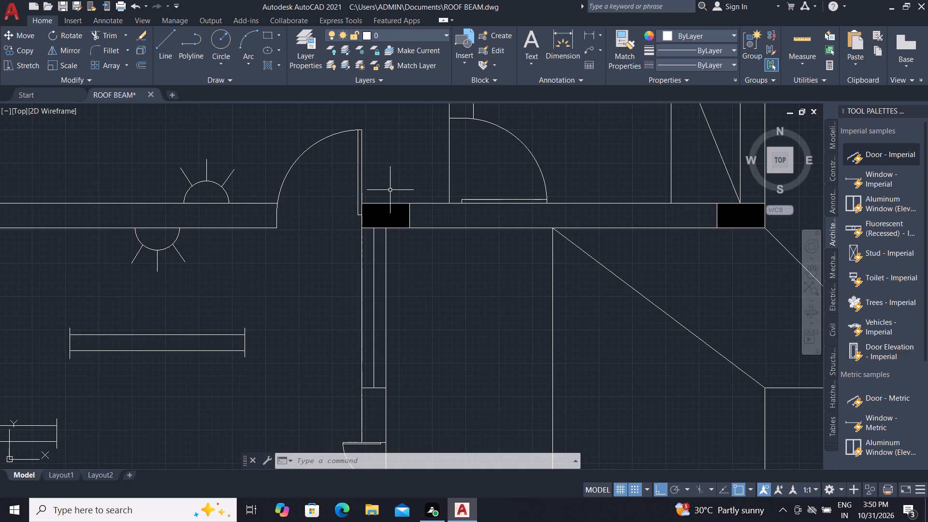
Offset the new wall centre line by 20 to its west side.
key("o")
key("space")
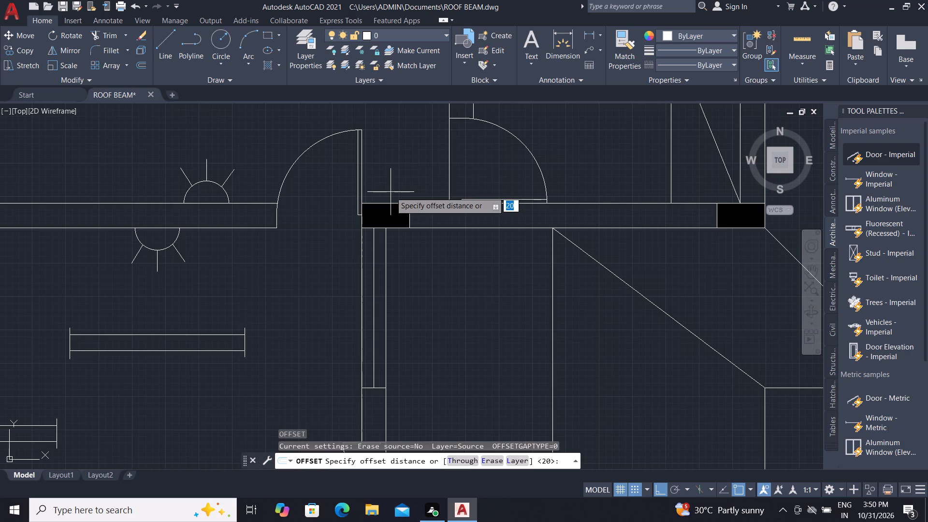
key("2")
type("0")
key("space")
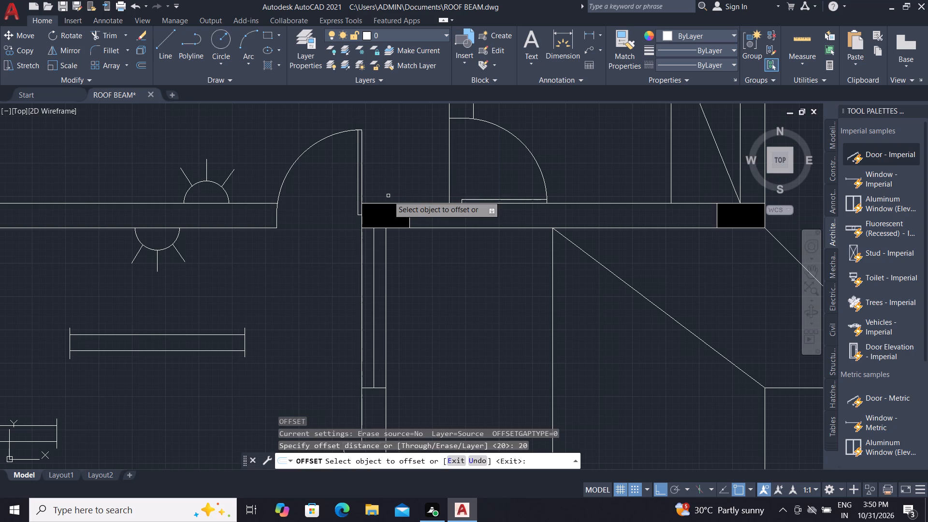
left_click(372, 246)
left_click(364, 242)
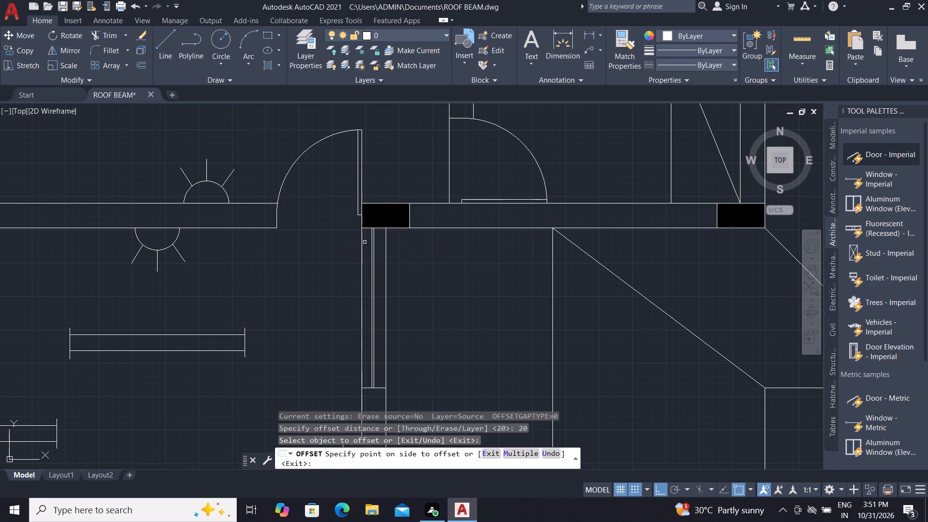
left_click(373, 244)
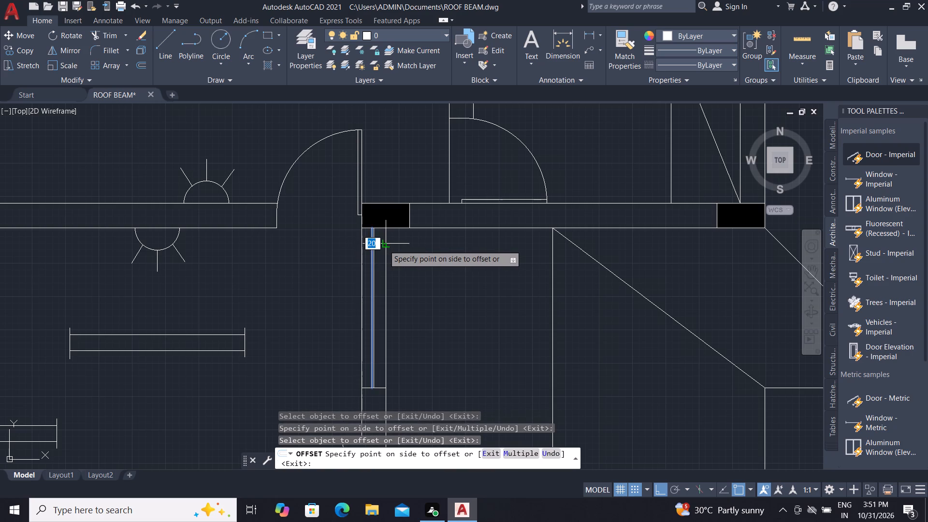
scroll(377, 244, "up", 3)
key("Escape")
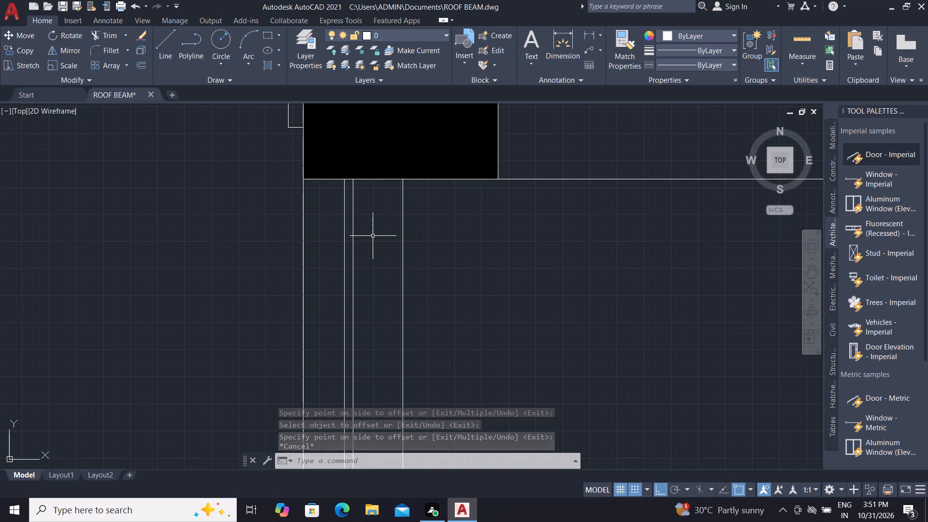
key("Escape")
key("Escape")
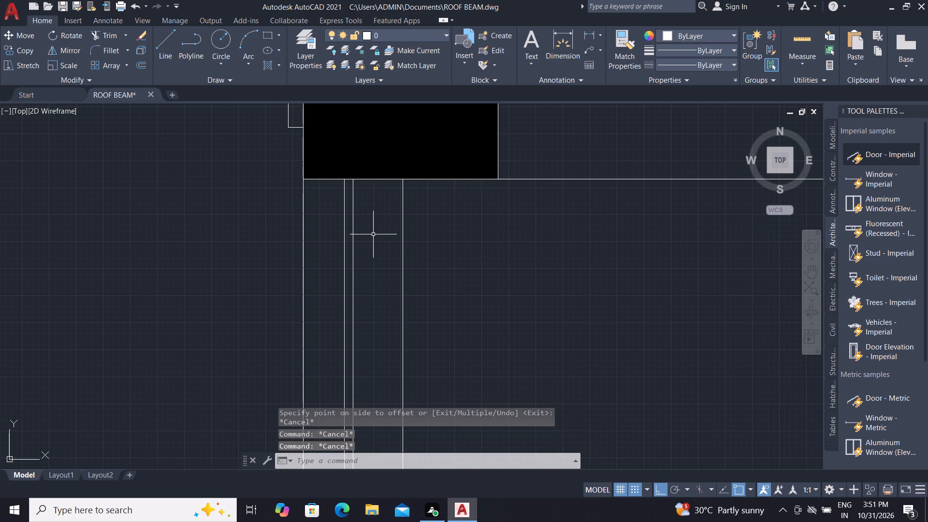
Offset the same wall centre line by 20 to its east side.
type("O")
key("space")
key("space")
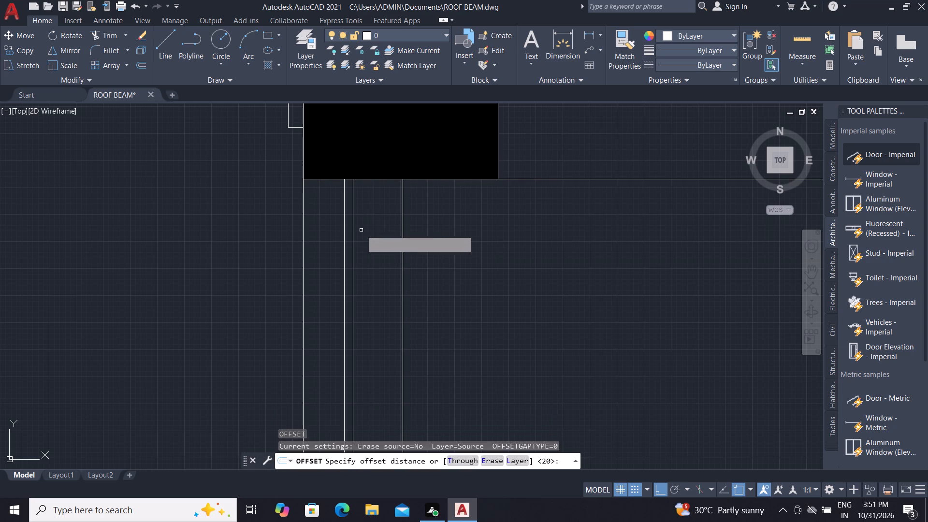
left_click(353, 214)
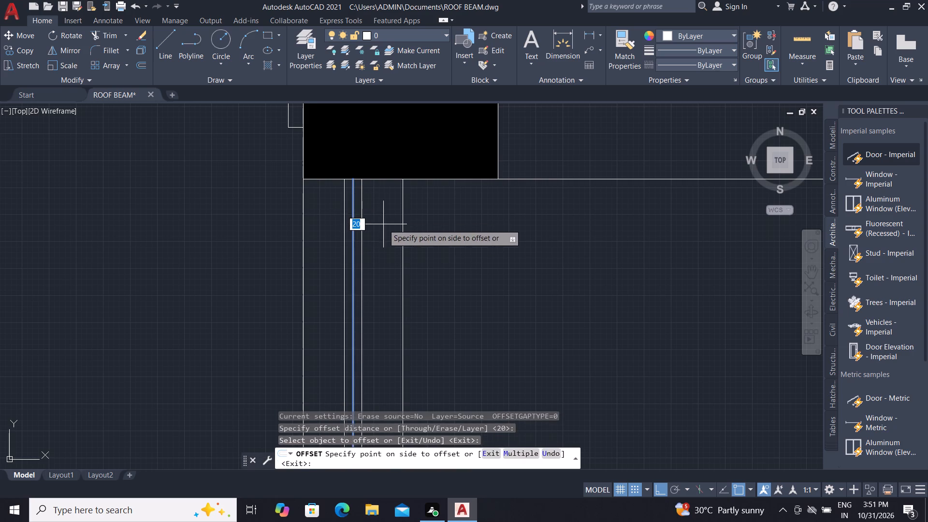
left_click(382, 223)
key("Escape")
Delete the original centre line between the two offset lines south of the column.
left_click(354, 213)
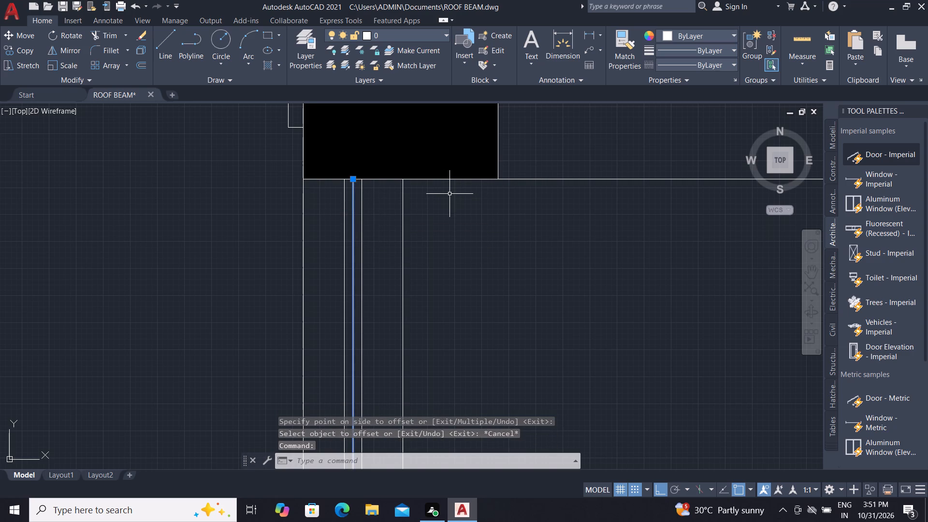
key("Delete")
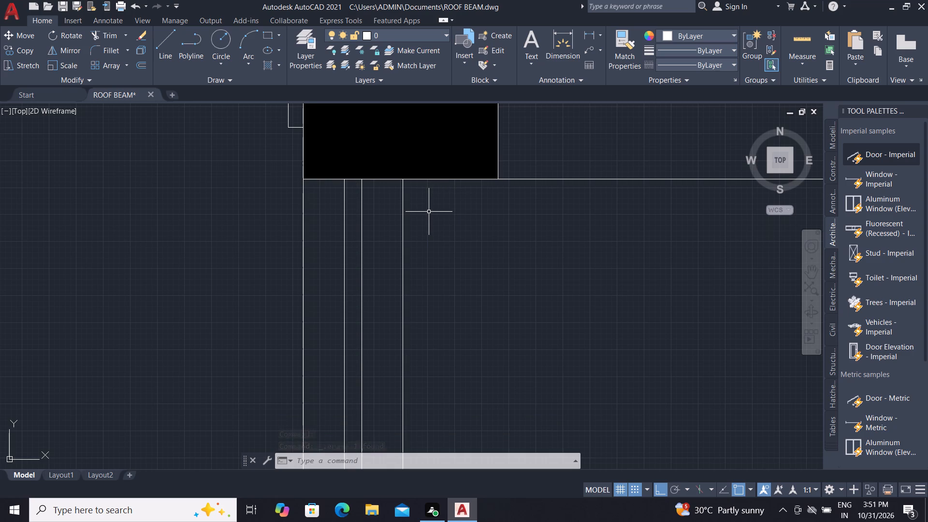
key("Escape")
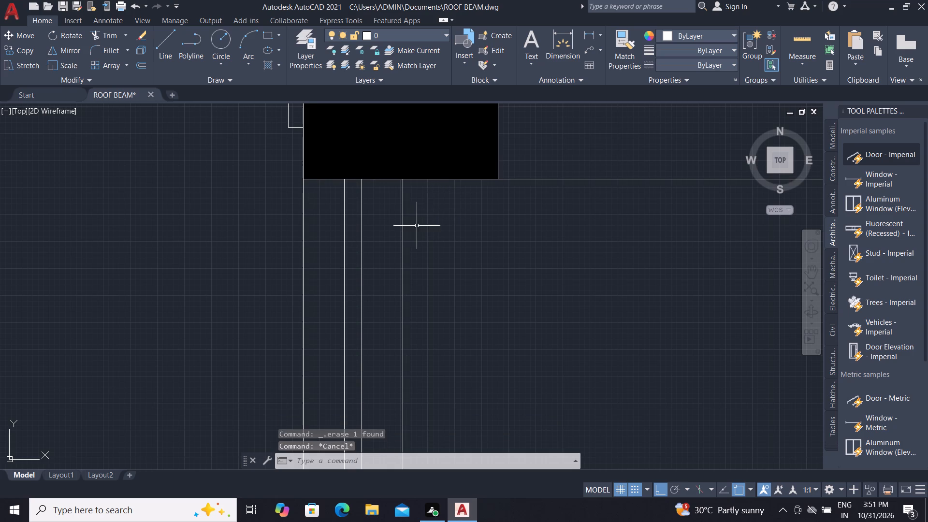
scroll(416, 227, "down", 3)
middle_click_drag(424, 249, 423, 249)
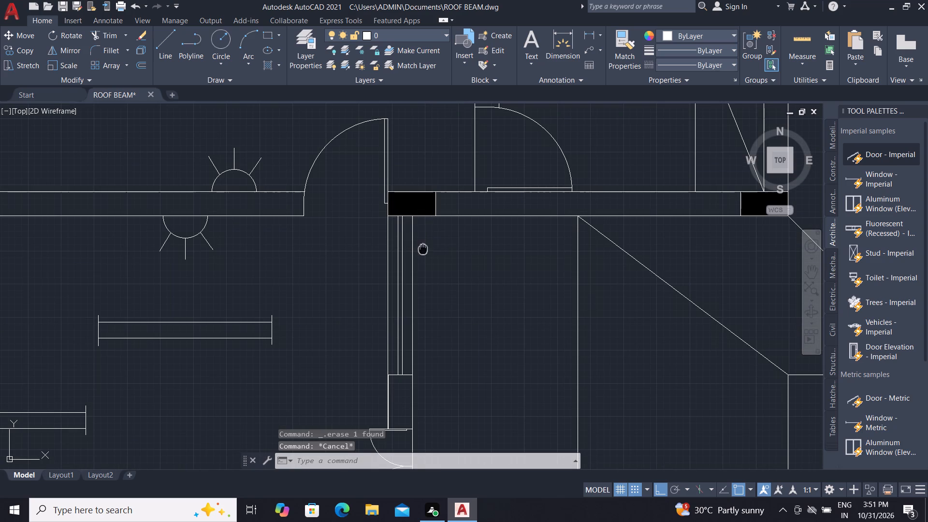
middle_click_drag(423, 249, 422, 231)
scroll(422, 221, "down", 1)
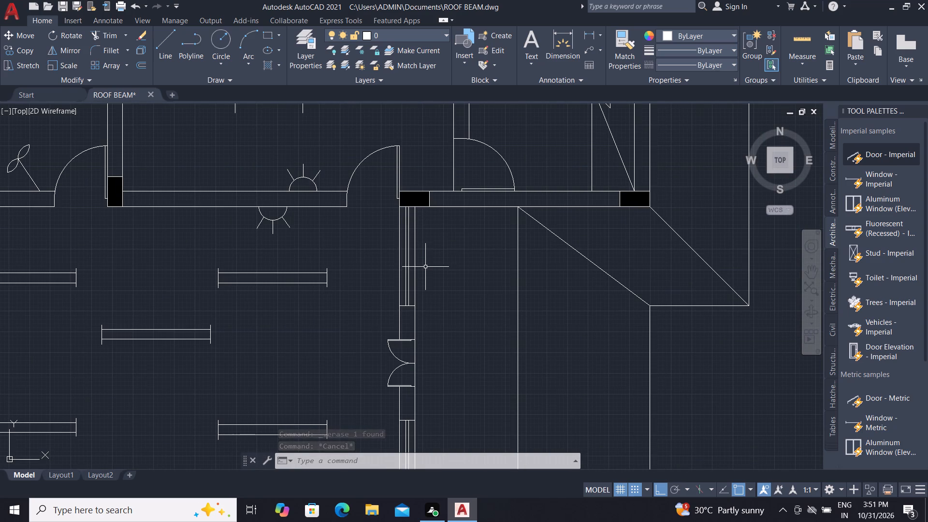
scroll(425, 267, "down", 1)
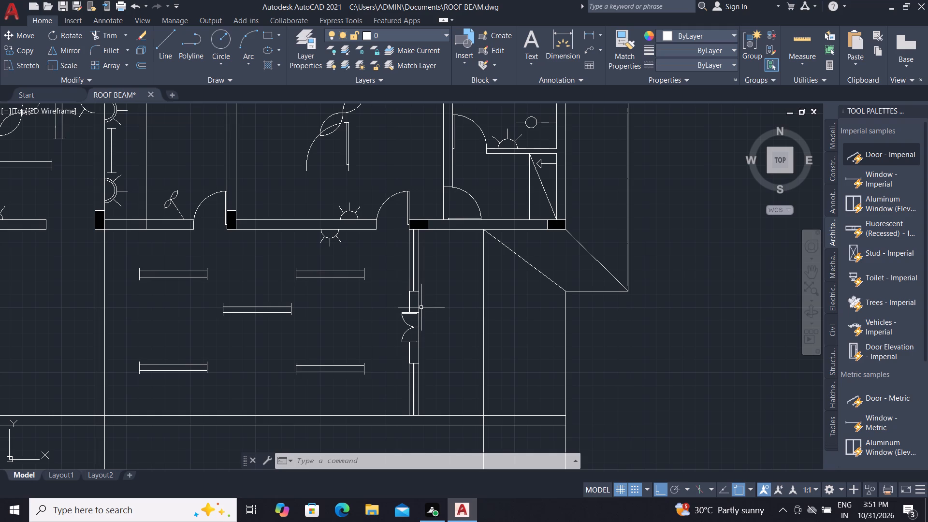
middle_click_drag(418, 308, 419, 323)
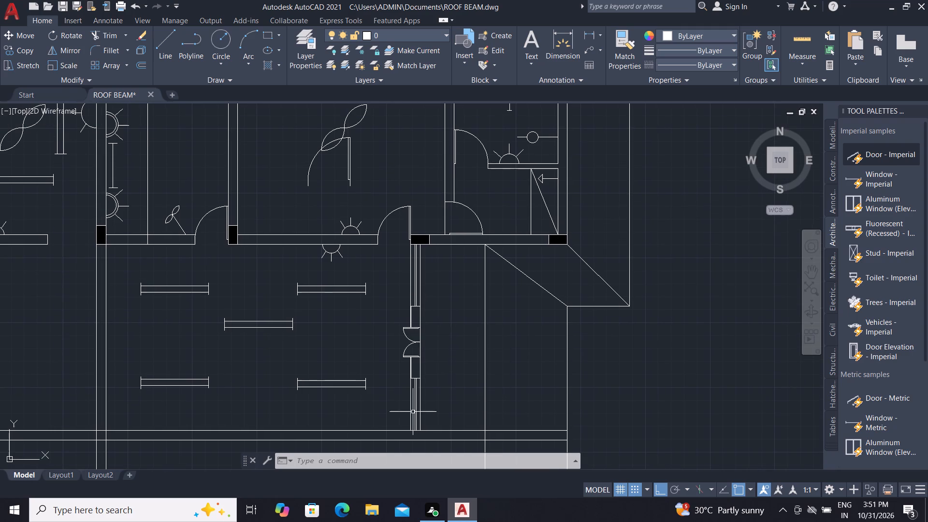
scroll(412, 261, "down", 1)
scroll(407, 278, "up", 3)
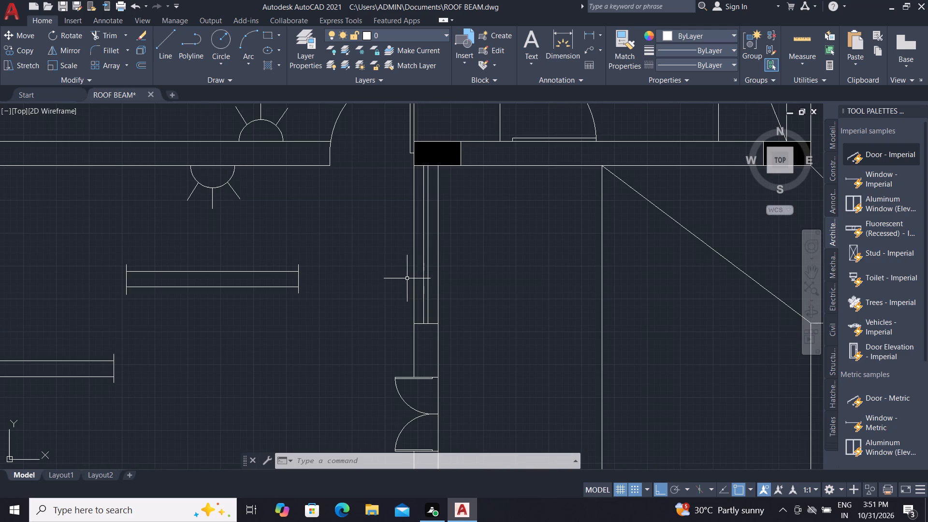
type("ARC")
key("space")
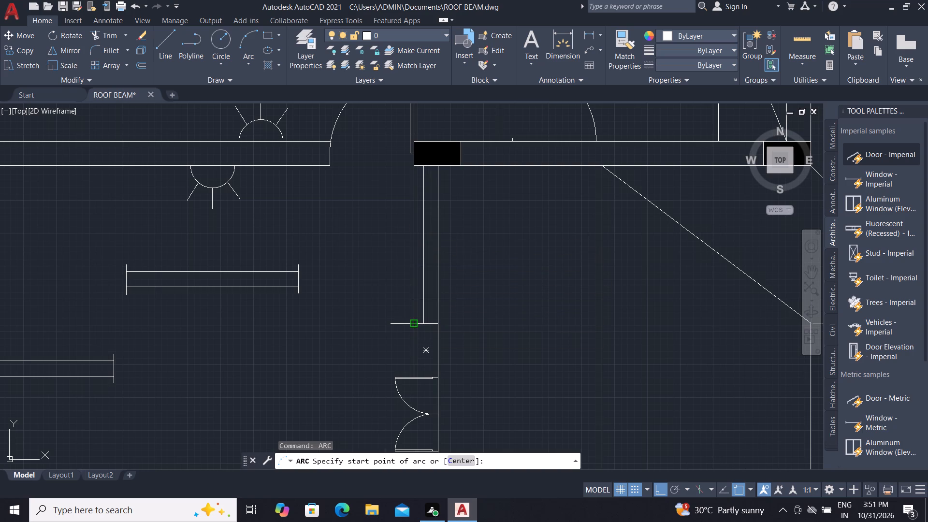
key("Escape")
Draw a circle of radius about 301 centred on the wall's west line, just north of the wall piece above the double door.
key("c")
key("space")
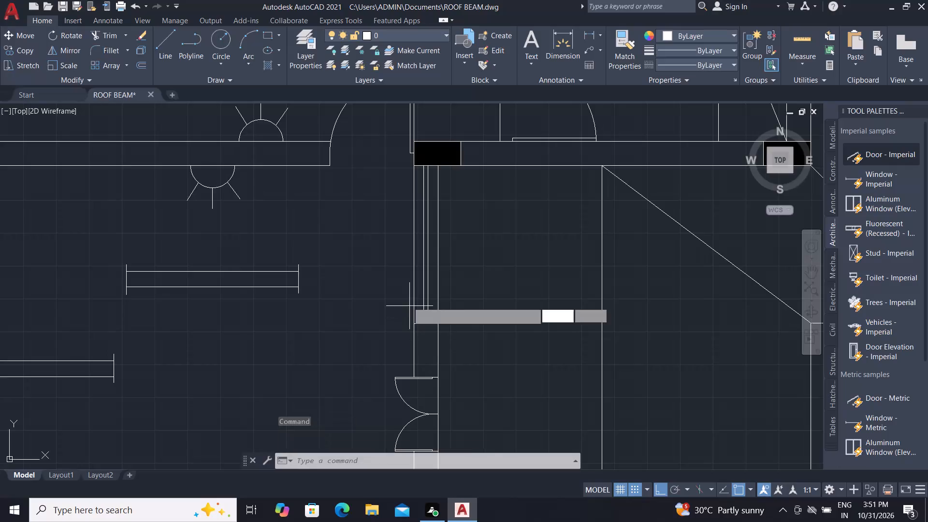
left_click(414, 292)
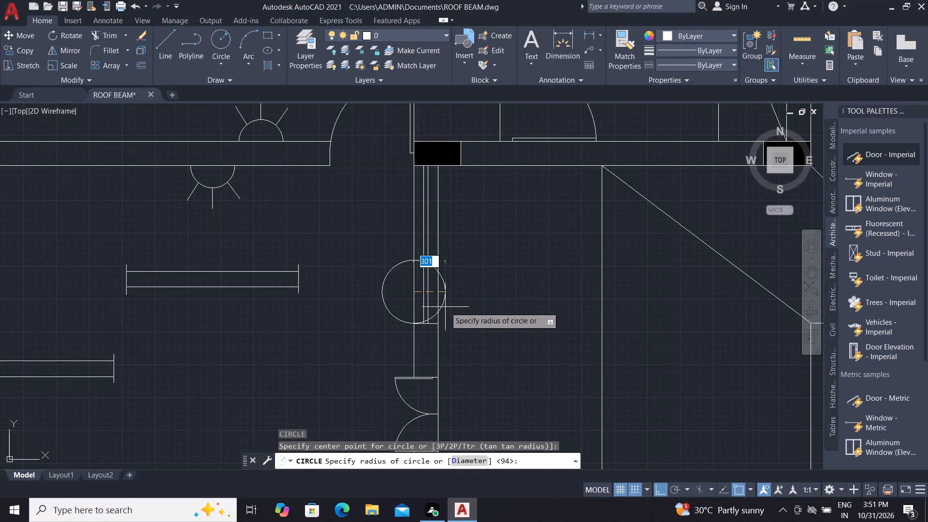
left_click(445, 306)
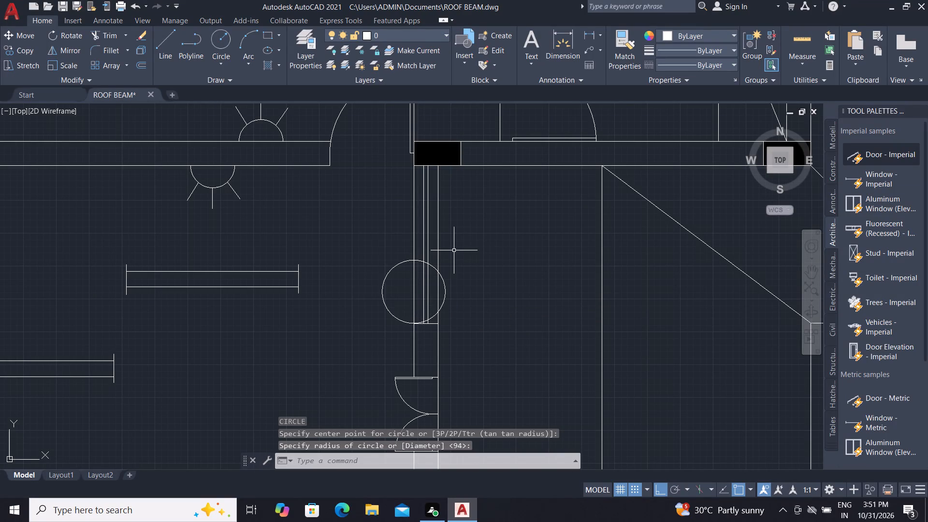
Trim the circle's arcs inside the wall between its west line and the nearer window line.
type("TR")
key("space")
scroll(432, 250, "up", 2)
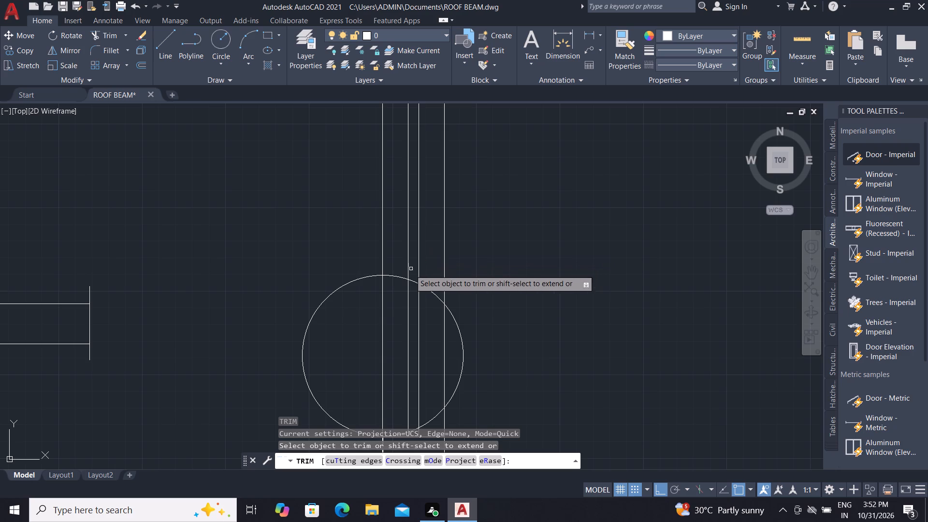
left_click(397, 274)
left_click(397, 284)
scroll(395, 266, "down", 2)
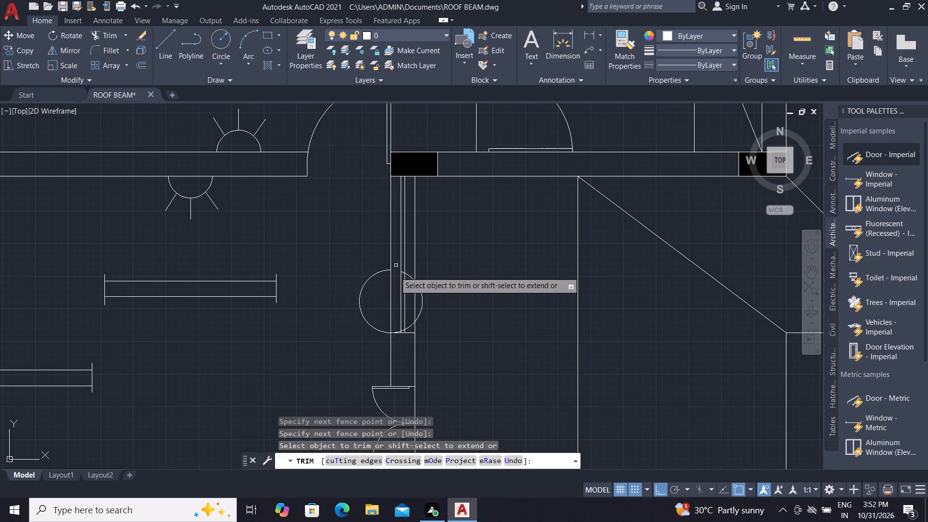
scroll(402, 335, "up", 7)
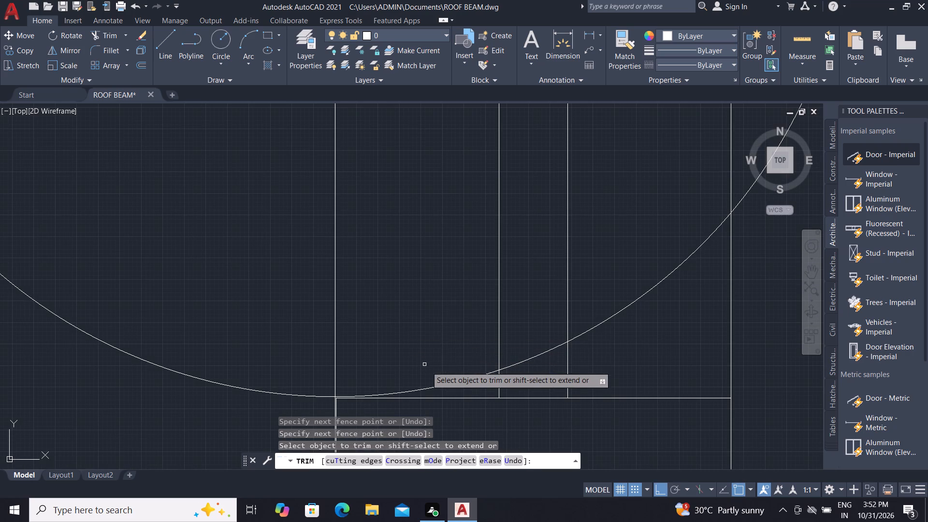
left_click(445, 387)
scroll(401, 326, "down", 4)
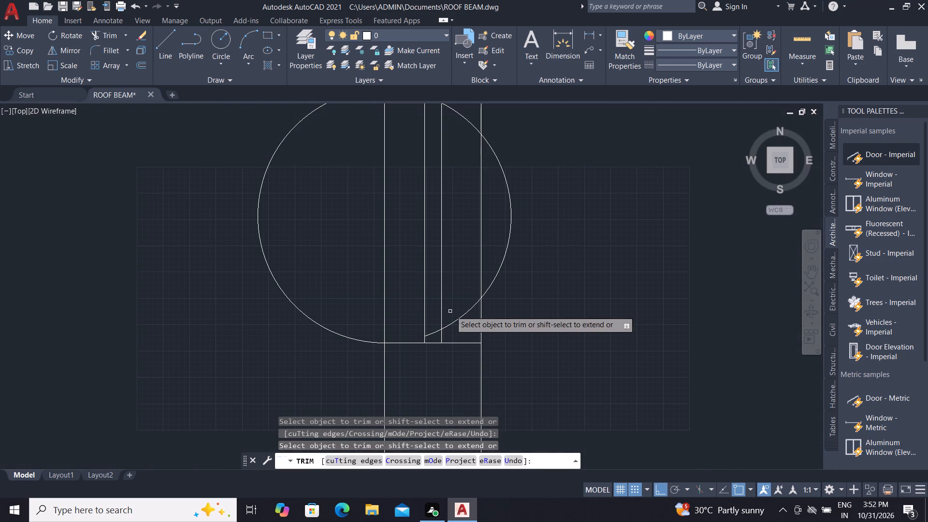
key("Escape")
Delete the leftover eastern arc of the circle, keeping only the half circle west of the wall.
left_click(469, 307)
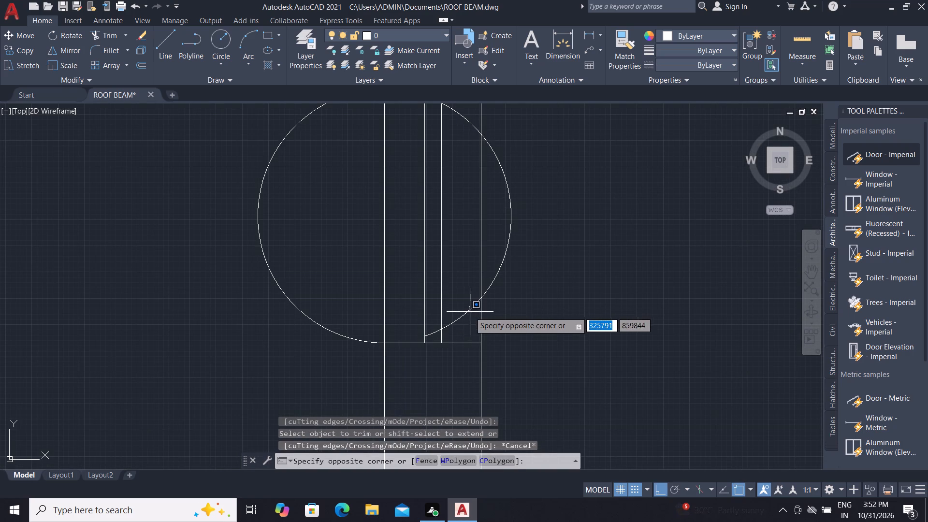
left_click(470, 312)
left_click(470, 309)
key("Delete")
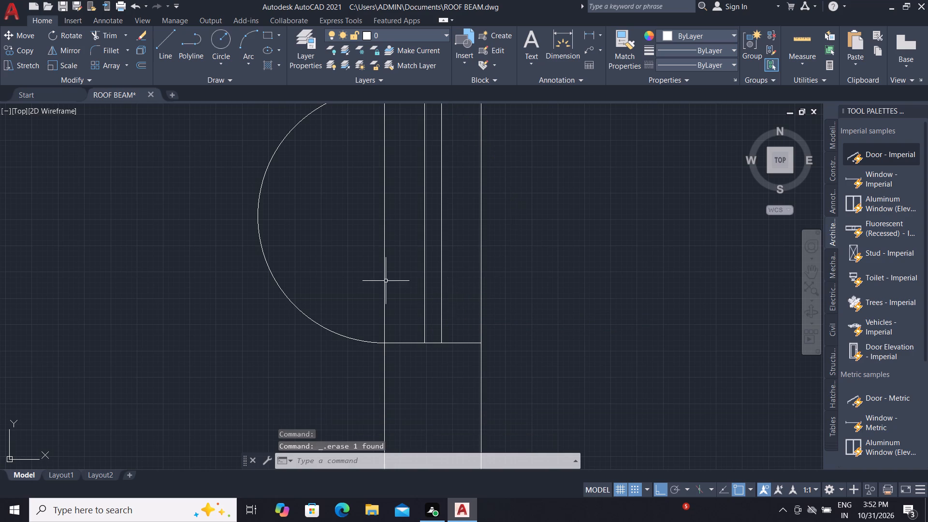
Offset the half circle west of the wall inward by 40.
scroll(385, 281, "down", 2)
key("o")
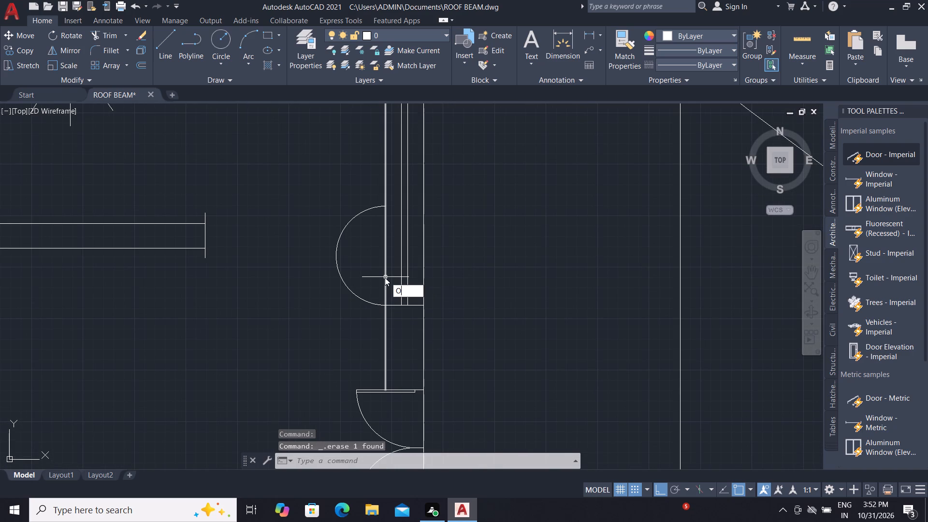
key("space")
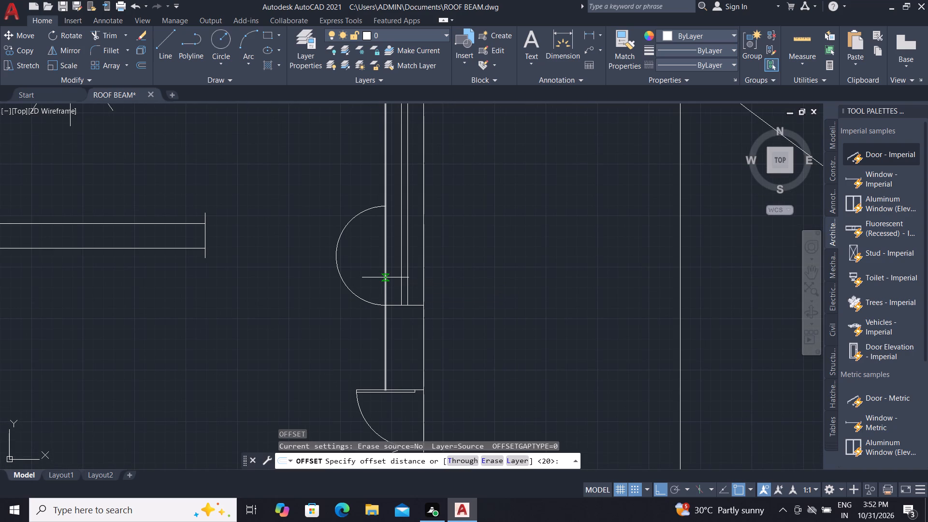
type("40")
key("space")
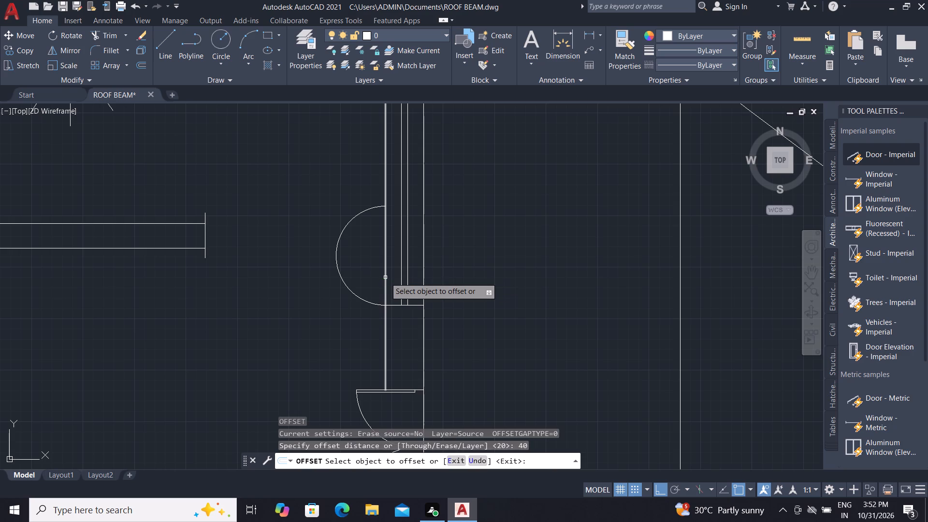
left_click(338, 264)
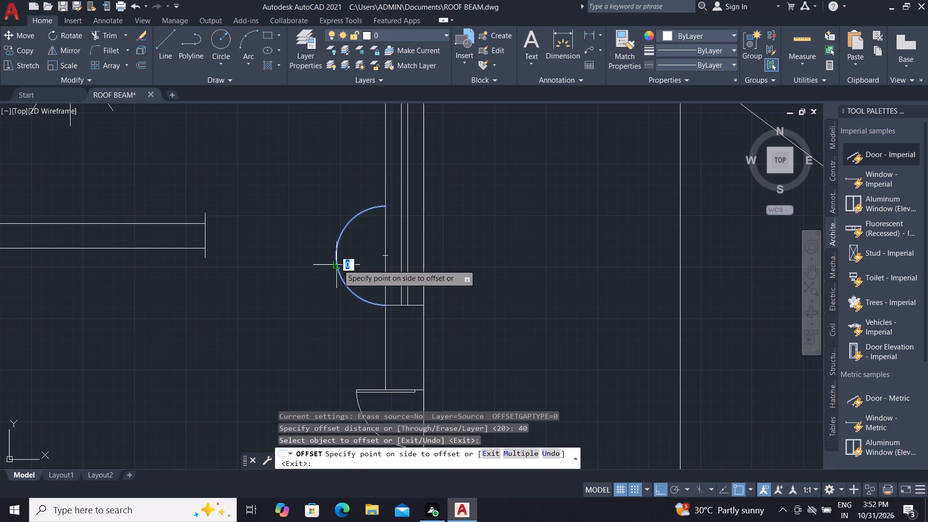
left_click(375, 261)
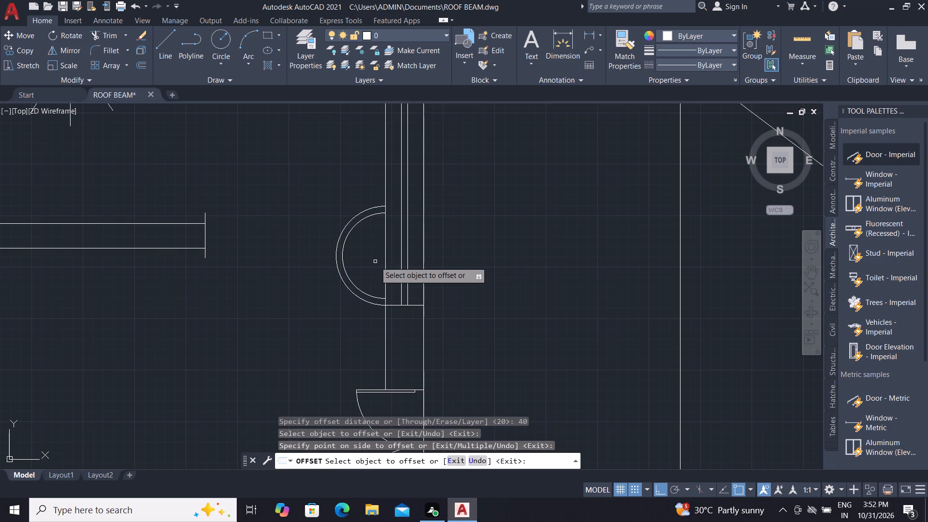
key("Escape")
key("Escape")
key("Escape")
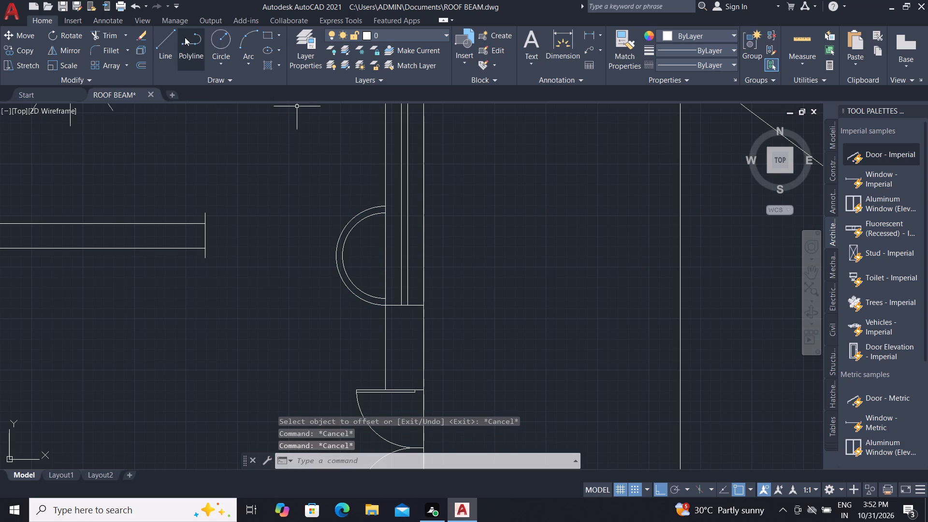
Draw a 200 long horizontal line running west from the outer half circle's westernmost point.
left_click(168, 36)
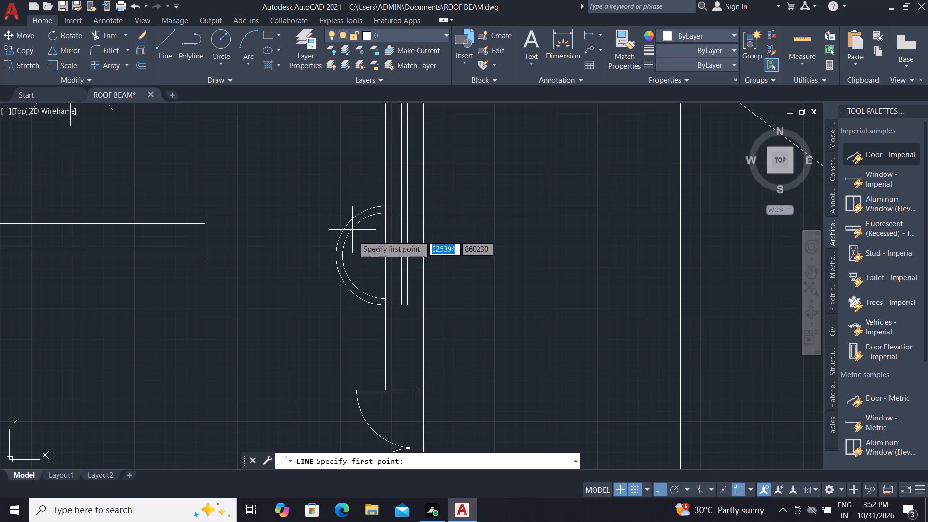
left_click(335, 257)
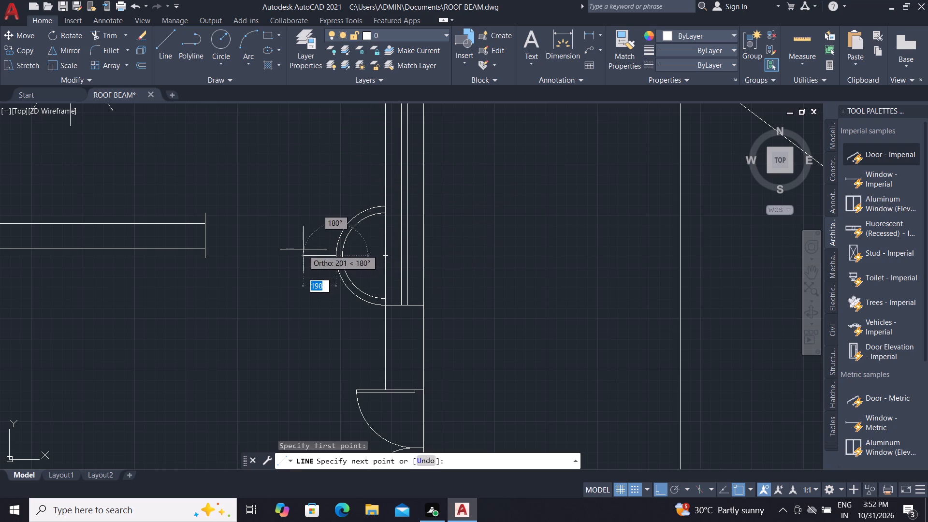
type("200")
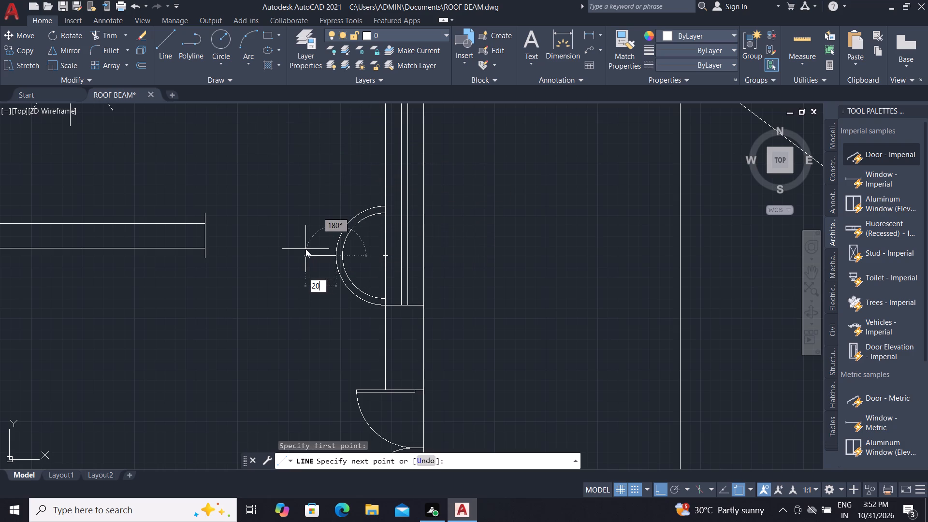
key("space")
key("Escape")
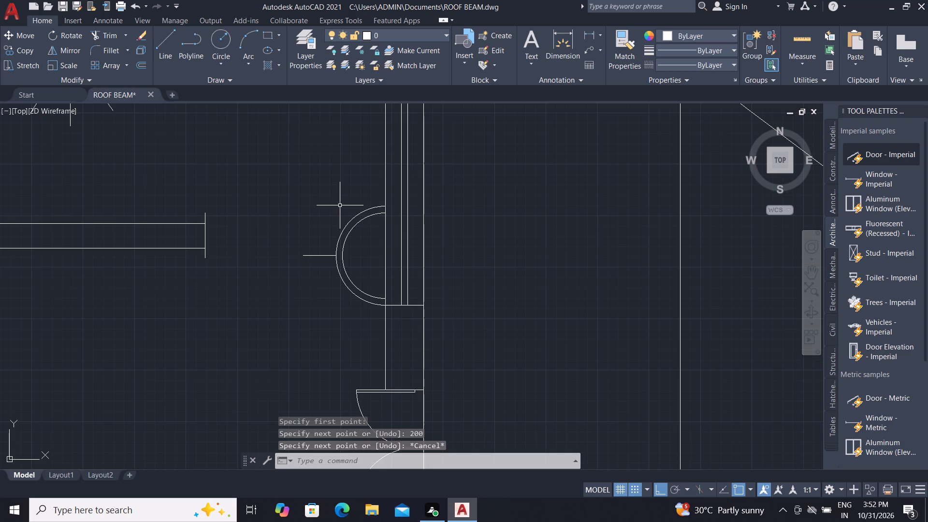
Draw a 200 long line outward to the northwest, at about 130°, from the northern part of the outer half circle.
key("l")
key("space")
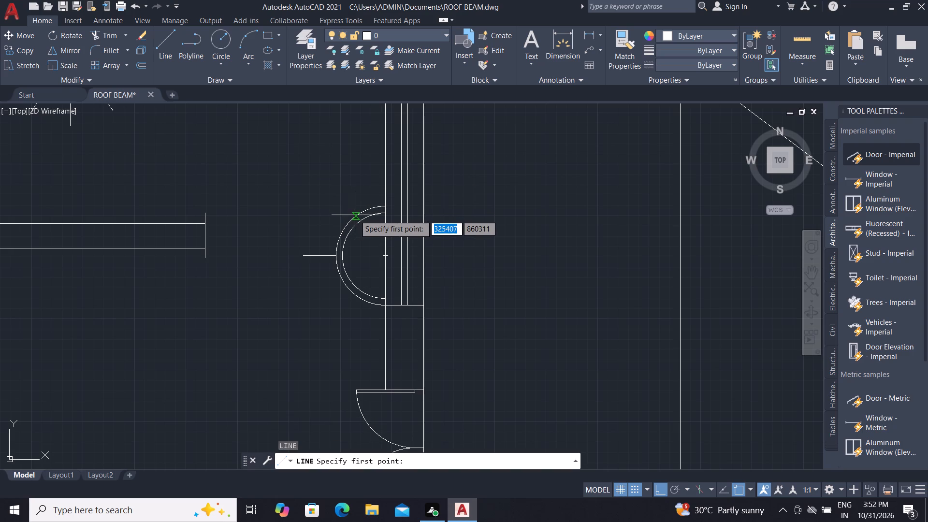
left_click(355, 215)
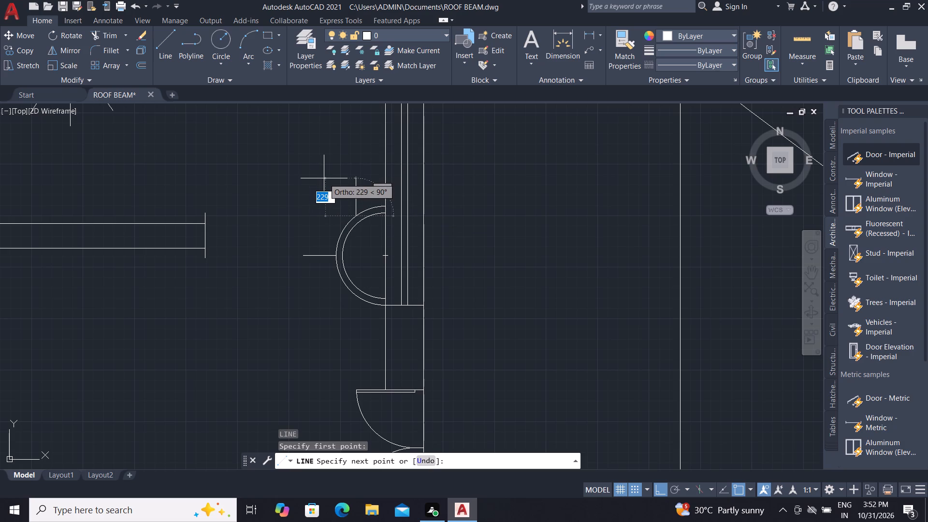
key("F8")
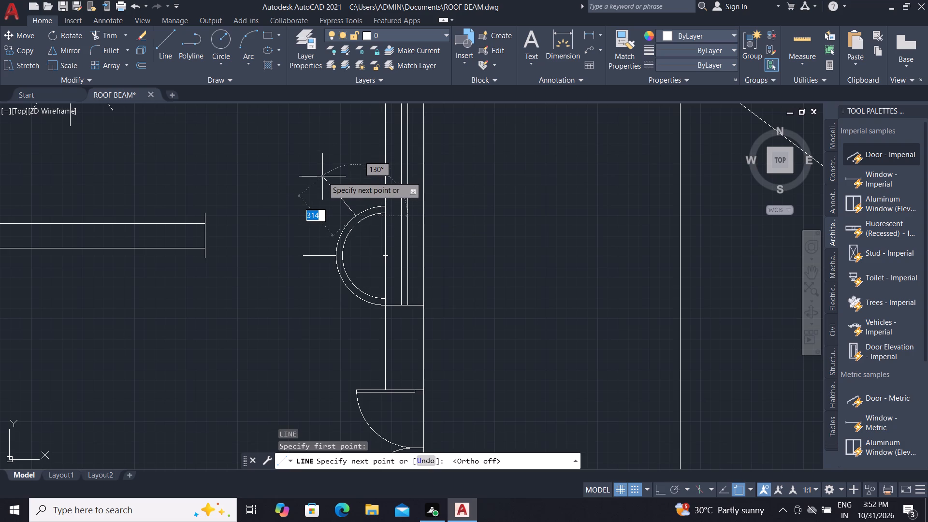
key("2")
key("0")
key("0")
key("space")
key("Escape")
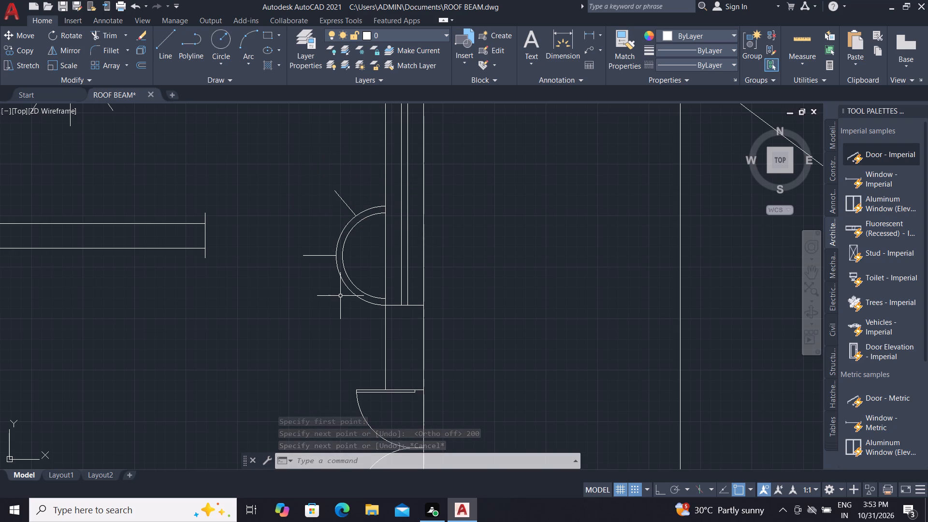
Draw a 200 long line outward to the southwest from the southern part of the outer half circle.
type("L")
key("space")
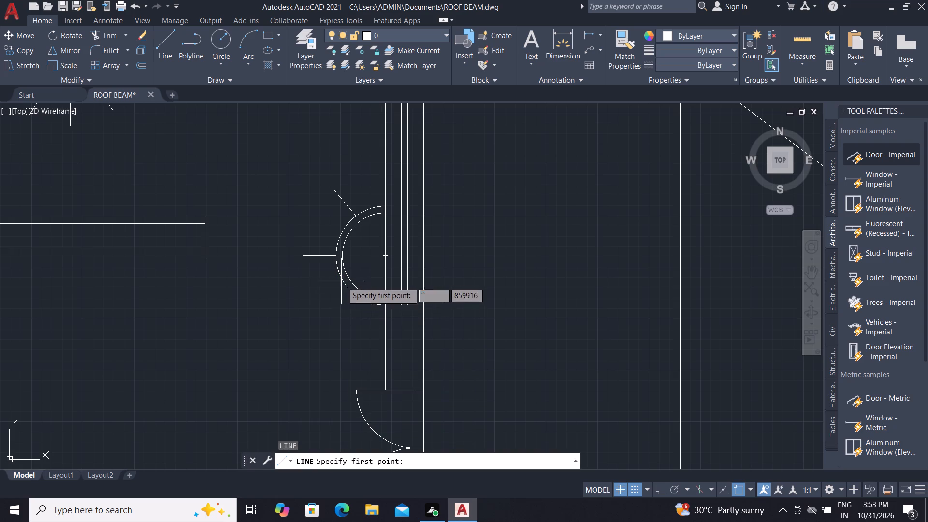
left_click(348, 290)
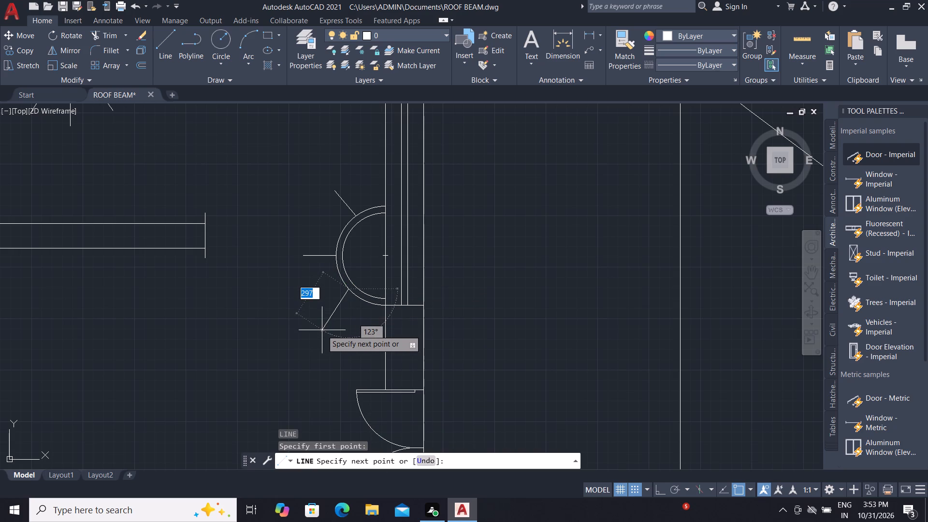
key("2")
type("00")
key("space")
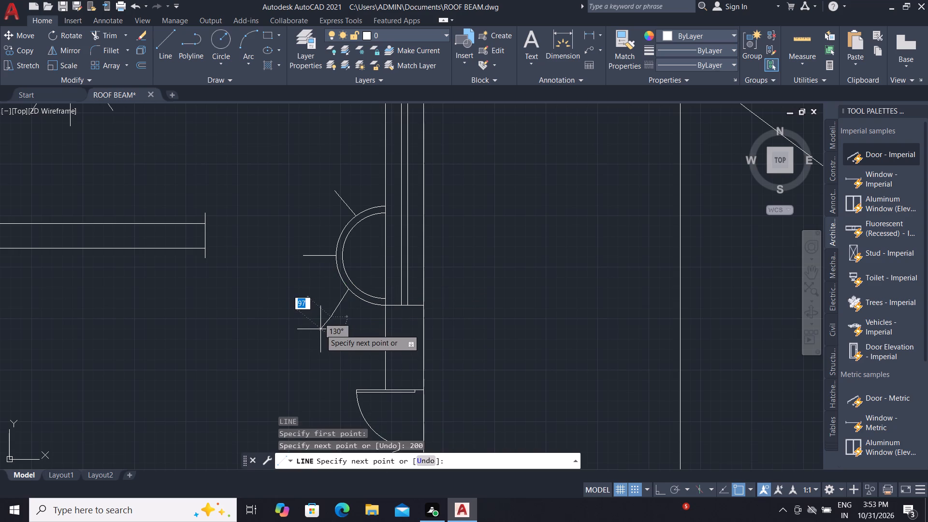
key("Escape")
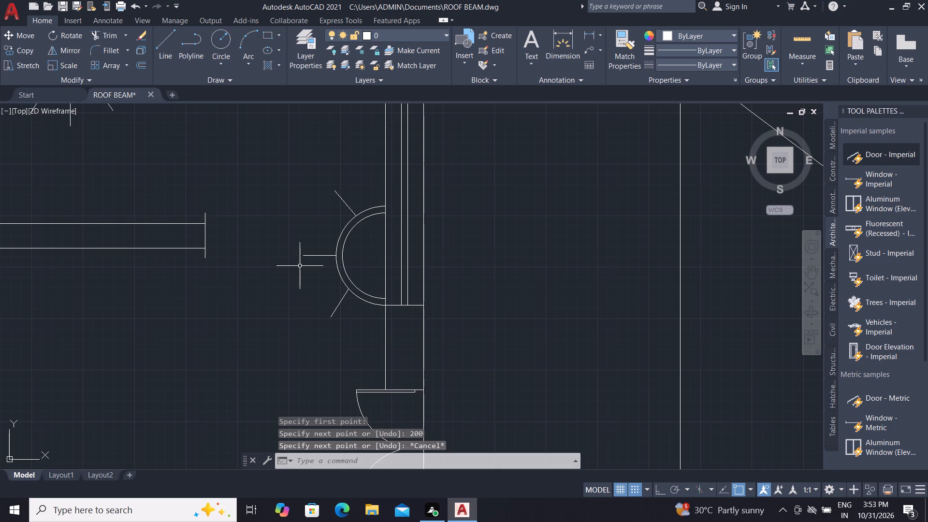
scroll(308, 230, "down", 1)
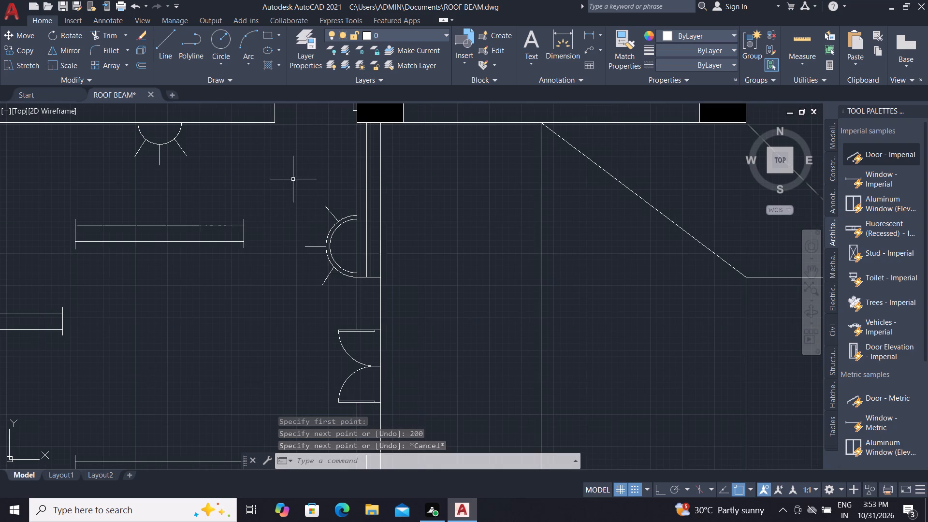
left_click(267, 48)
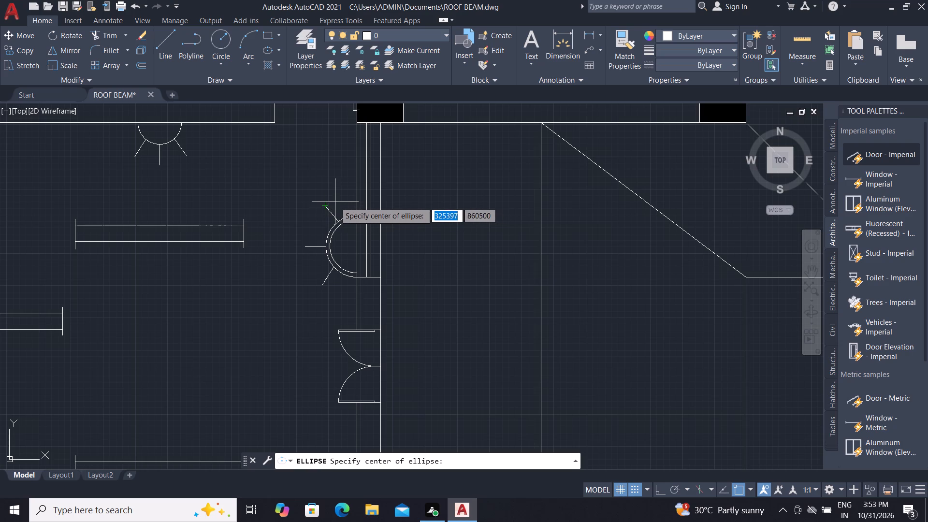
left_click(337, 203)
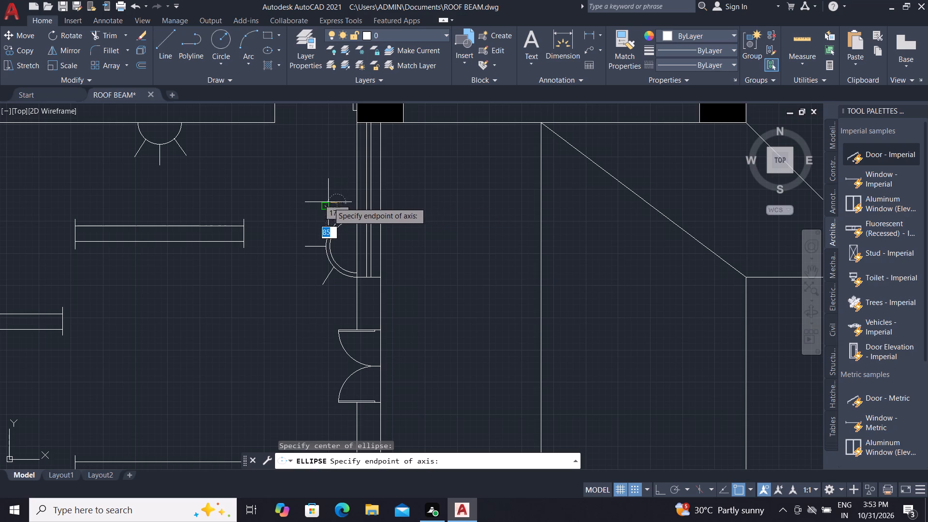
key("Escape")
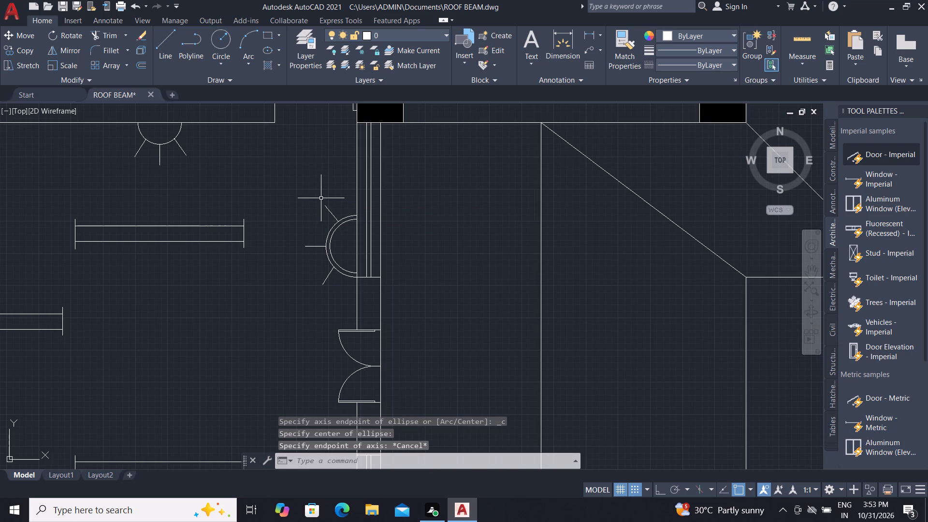
Draw a horizontal ellipse from the northwest ray's outer end, with a long axis of about 116 and a short half-axis of about 30.
key("space")
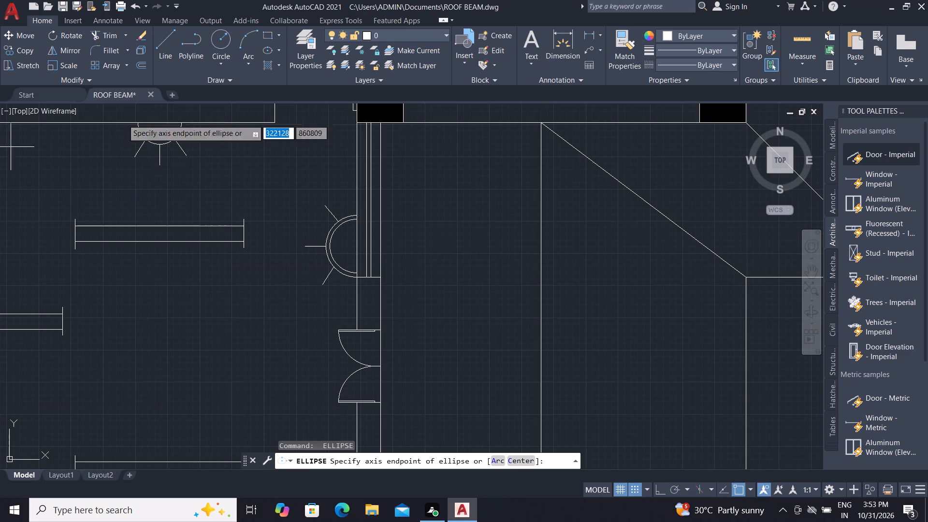
scroll(331, 199, "up", 2)
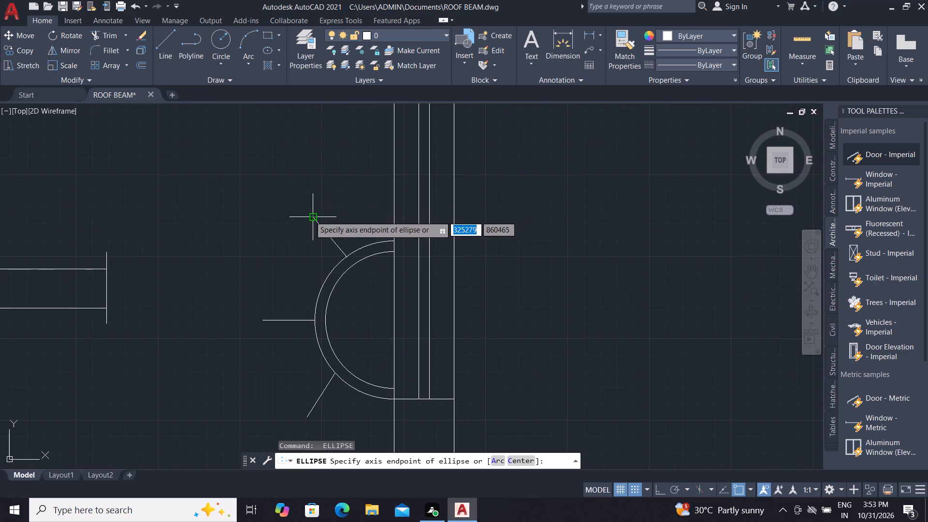
left_click(310, 218)
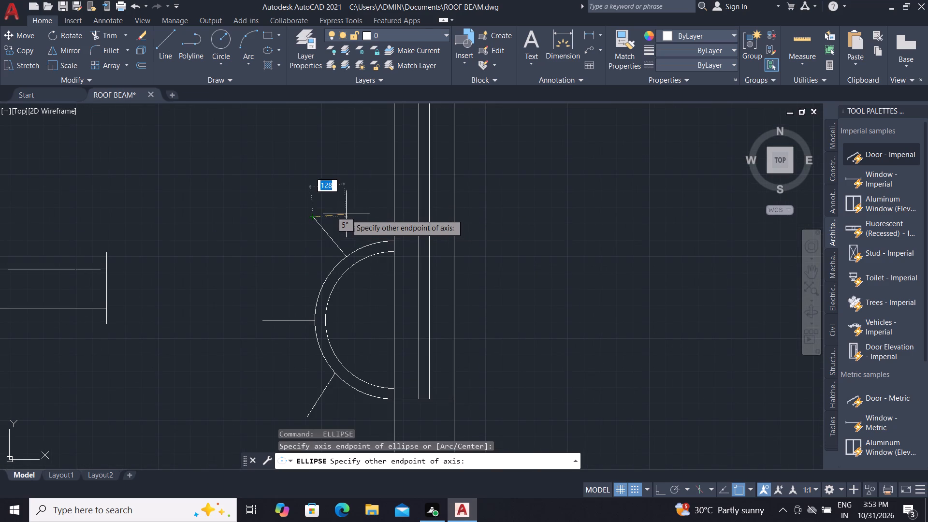
key("F8")
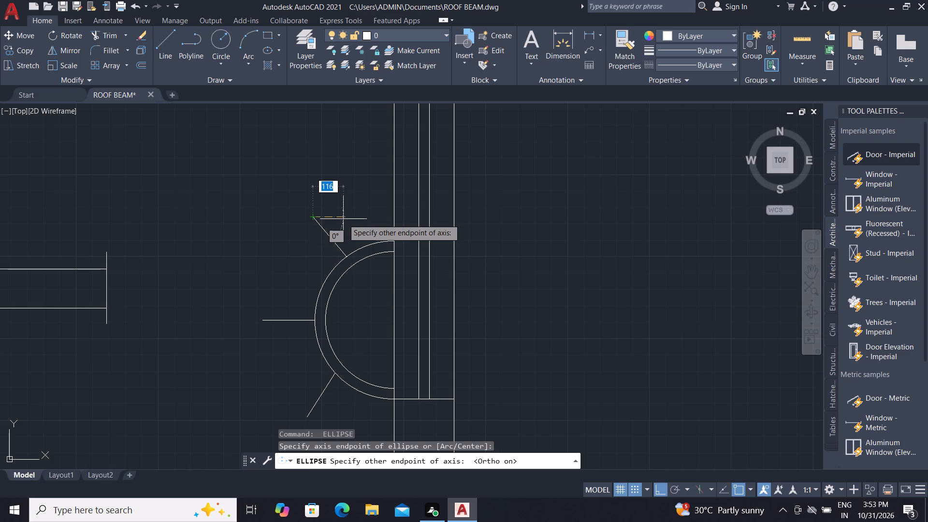
left_click(343, 219)
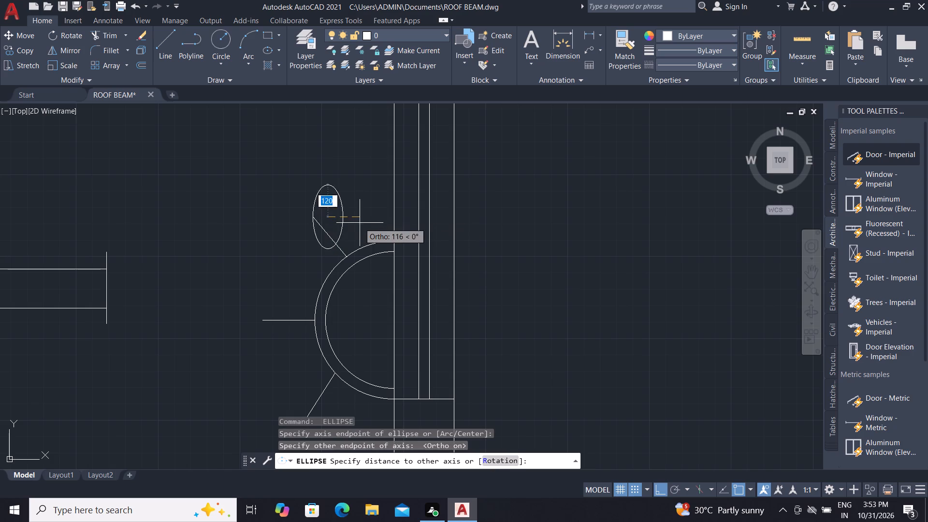
left_click(335, 219)
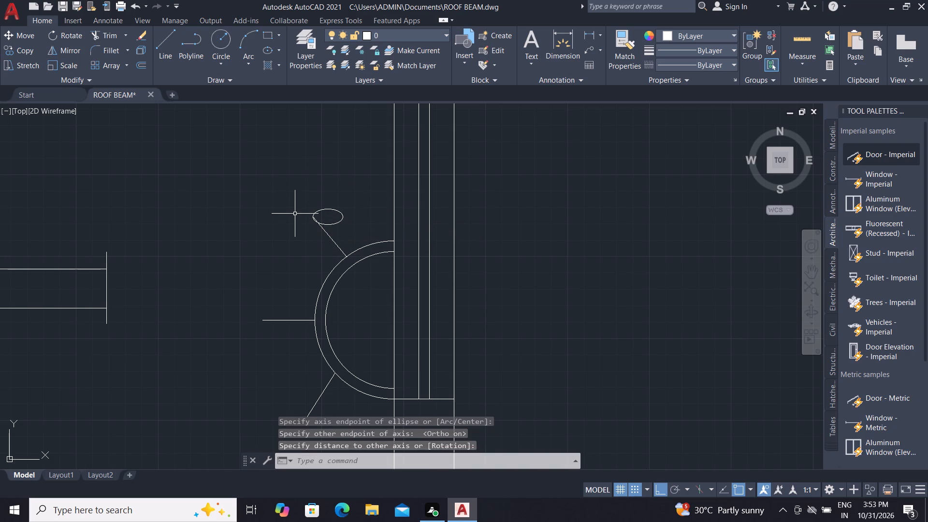
Move the small ellipse about 88 west so that it overlaps the northwest ray's outer end.
left_click(337, 222)
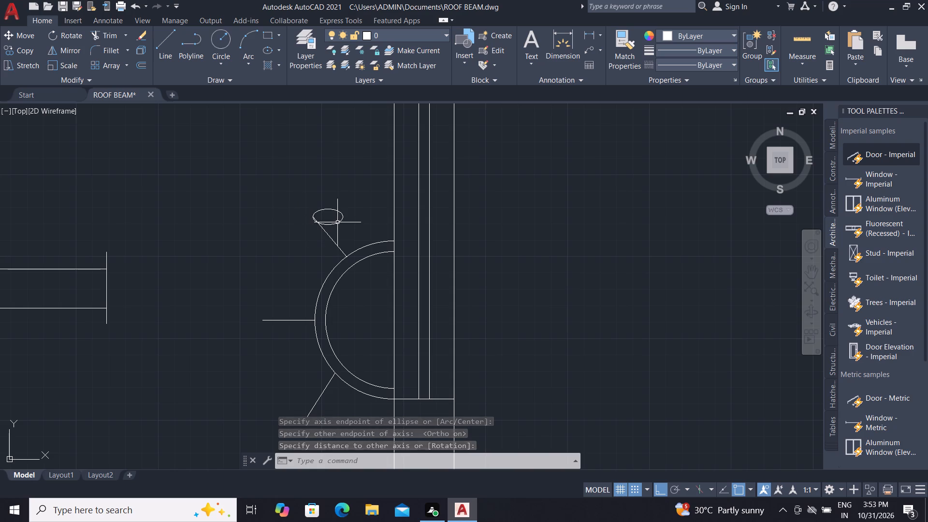
left_click(6, 31)
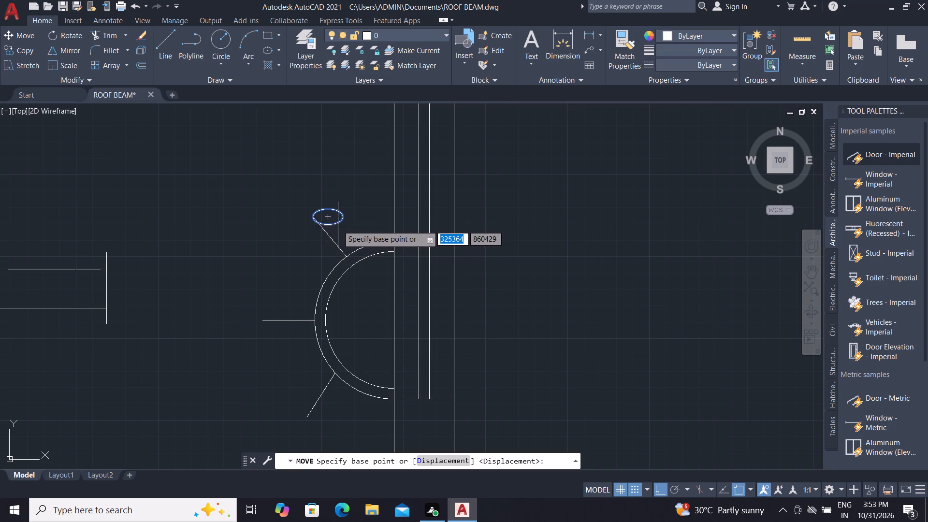
left_click(339, 224)
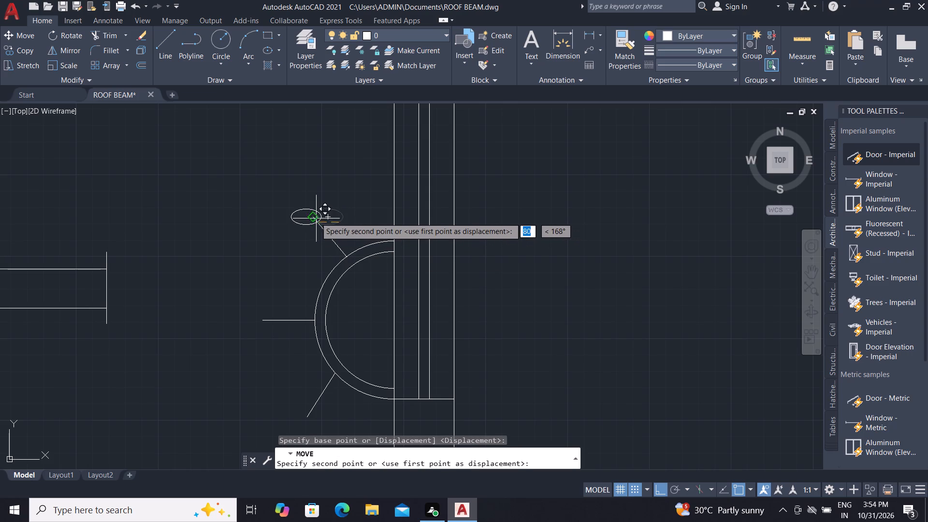
scroll(315, 213, "up", 4)
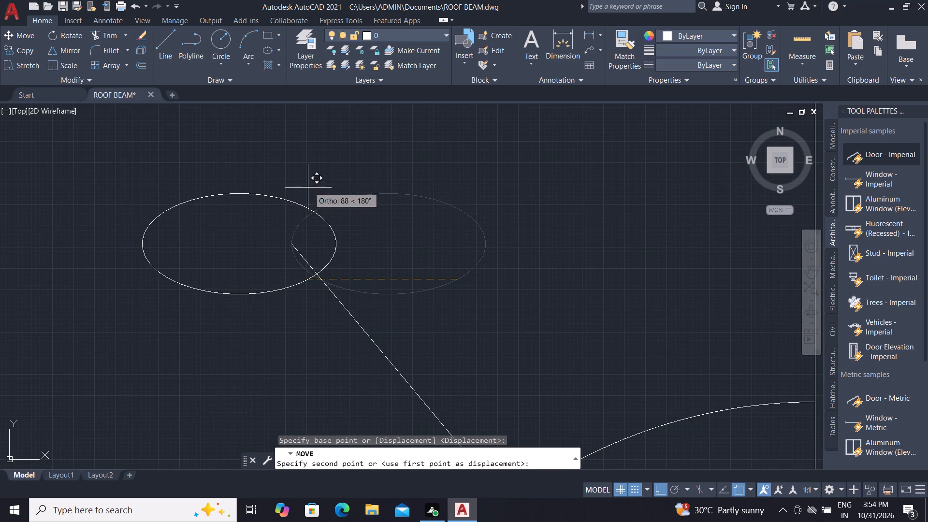
left_click(308, 187)
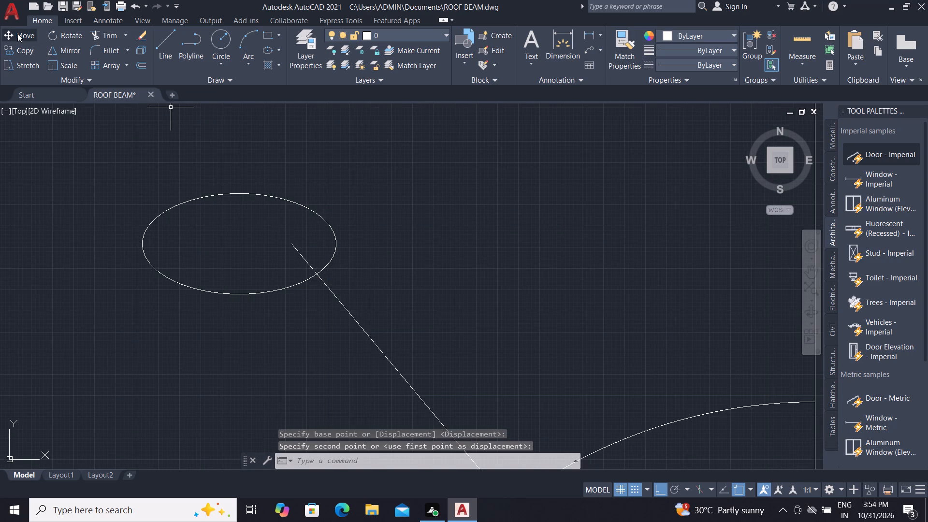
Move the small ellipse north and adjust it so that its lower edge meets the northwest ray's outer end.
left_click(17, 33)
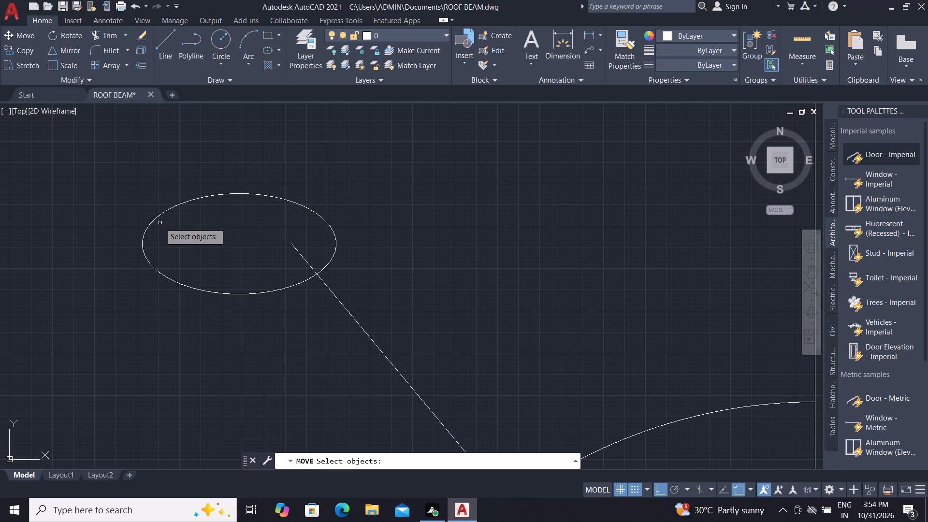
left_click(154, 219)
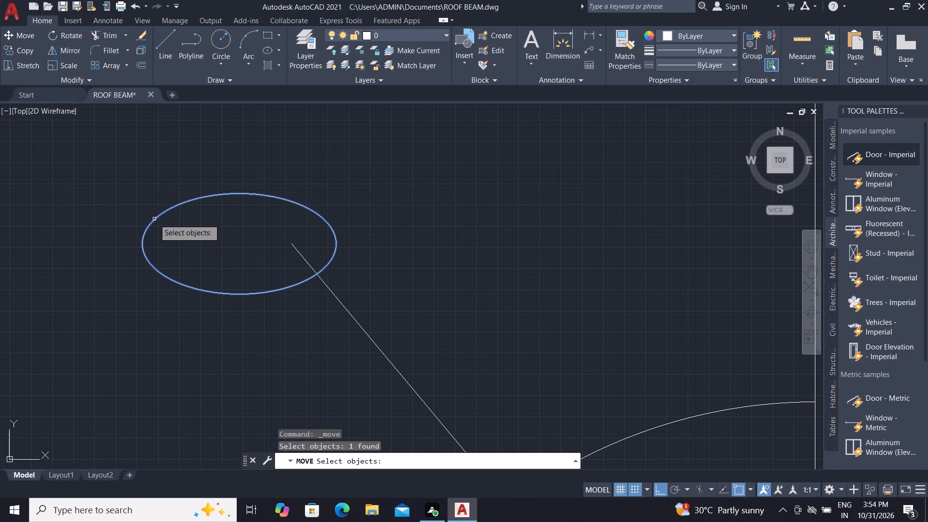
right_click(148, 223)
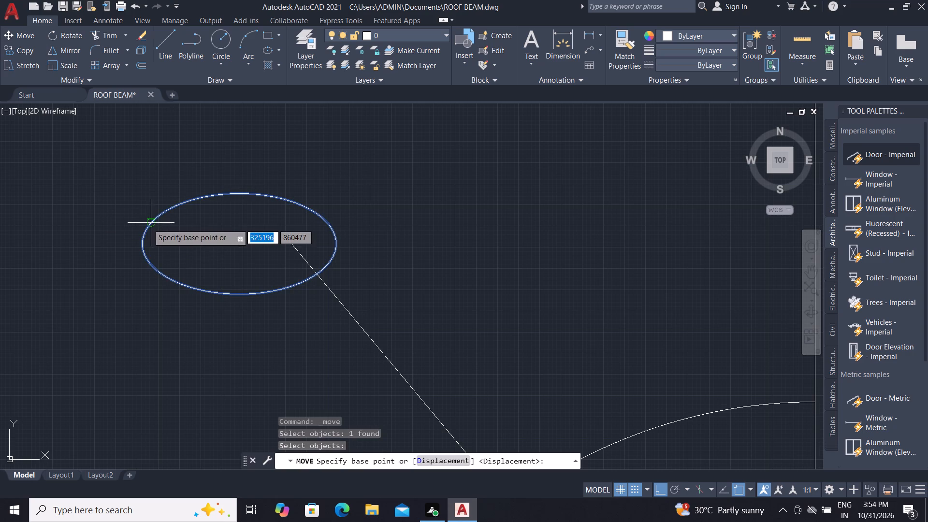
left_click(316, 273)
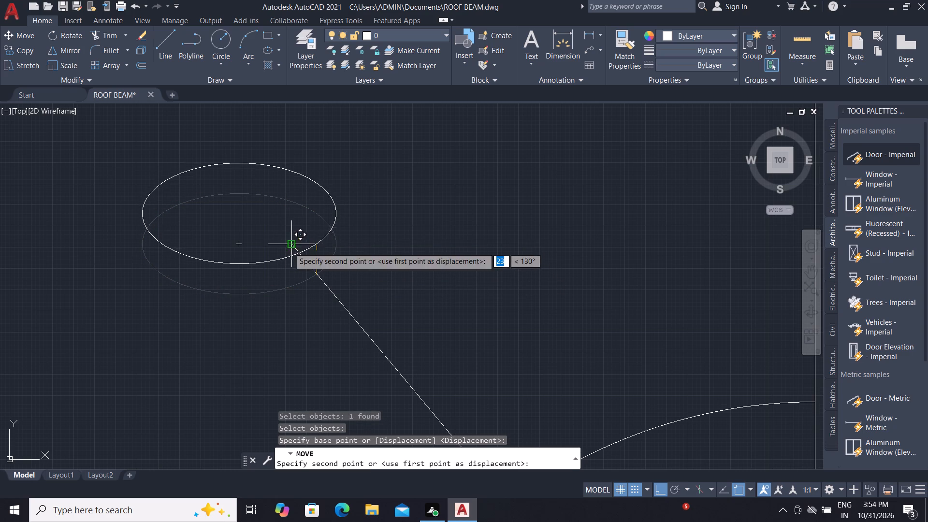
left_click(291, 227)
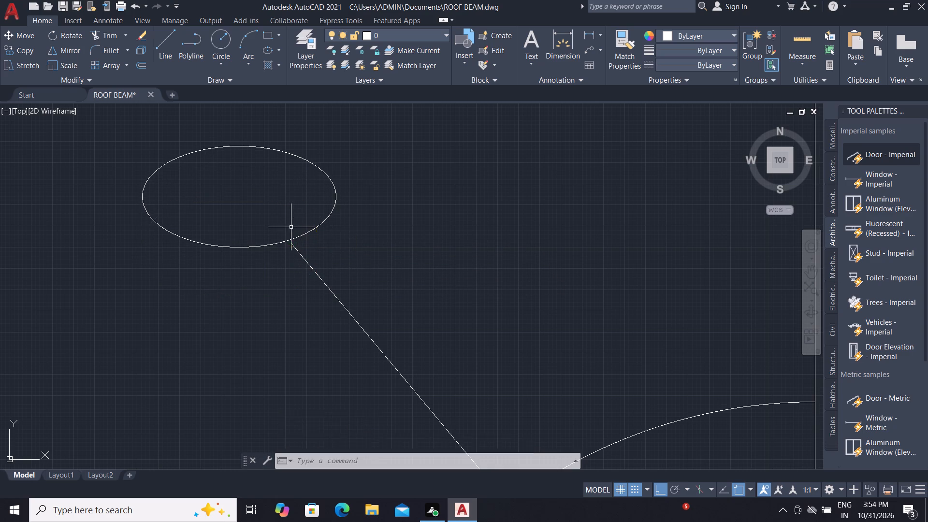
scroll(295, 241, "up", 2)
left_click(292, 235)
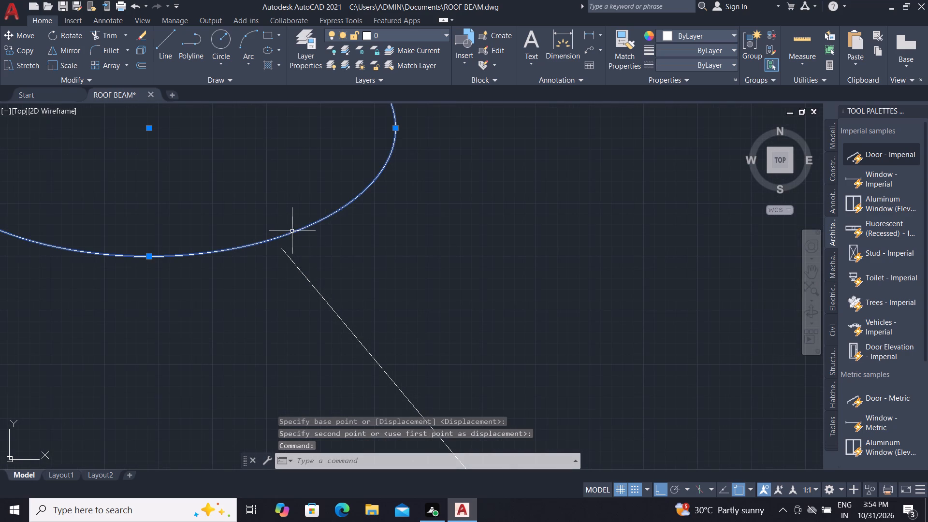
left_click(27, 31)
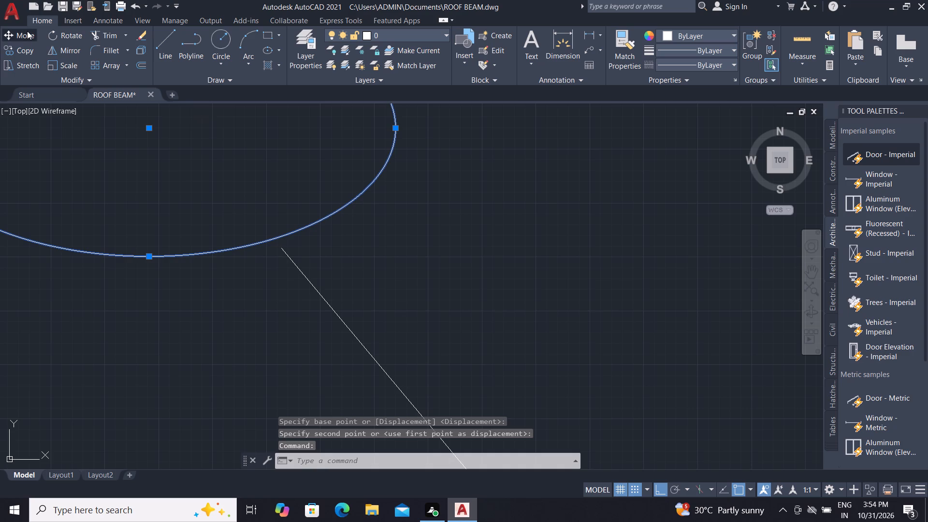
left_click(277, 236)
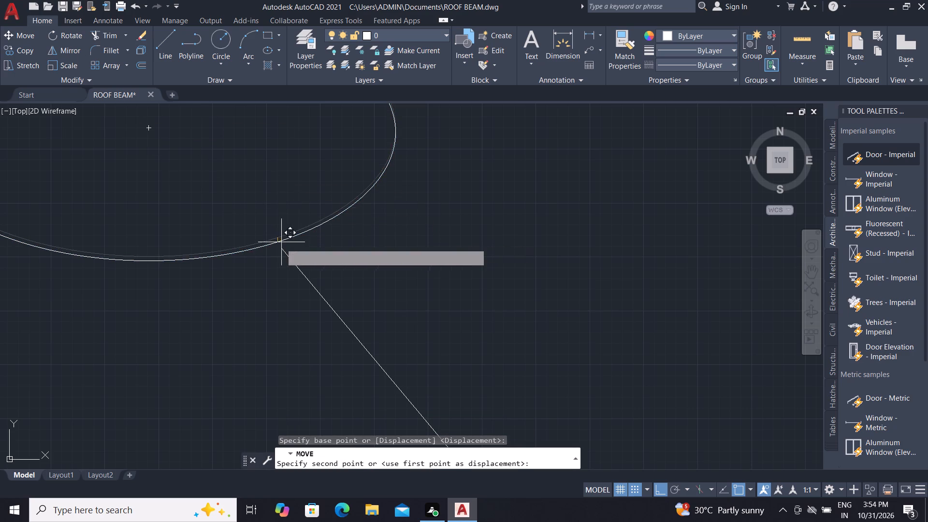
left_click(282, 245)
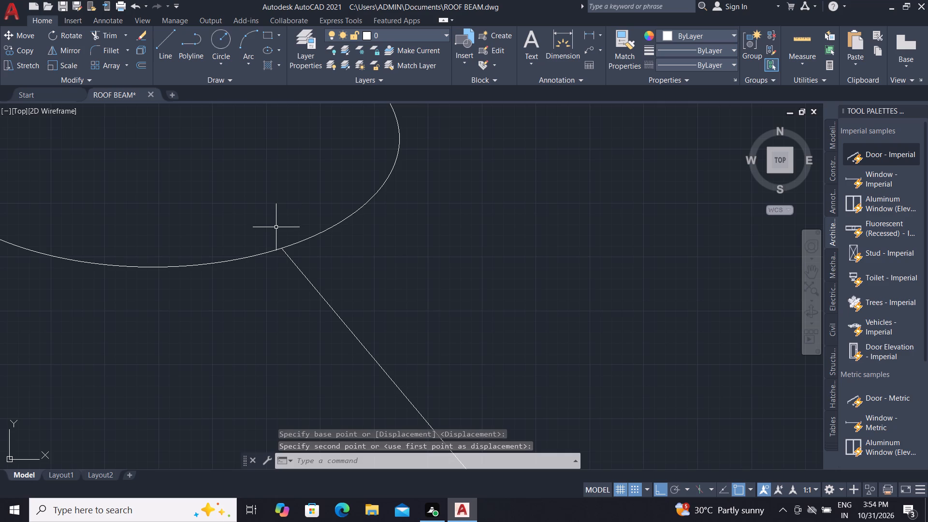
Delete the small ellipse at the outer end of the northwest ray.
scroll(274, 236, "down", 1)
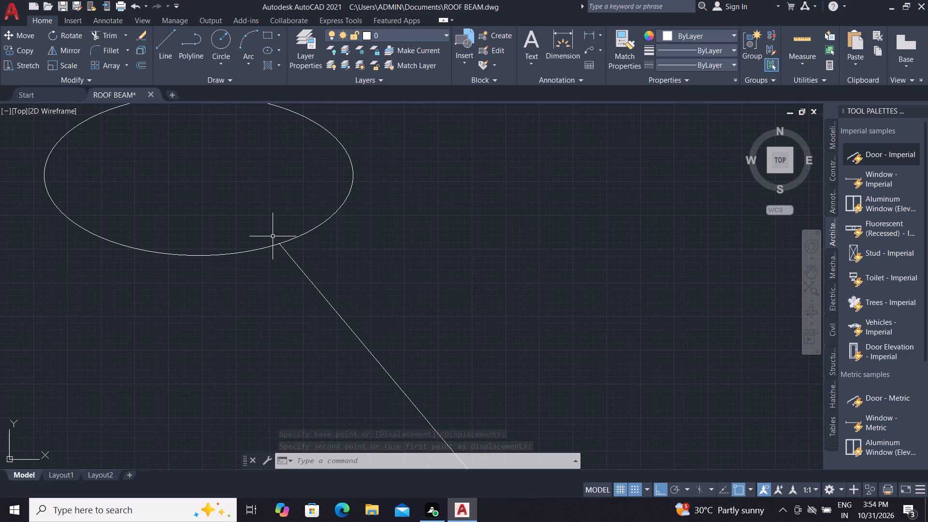
scroll(273, 236, "down", 1)
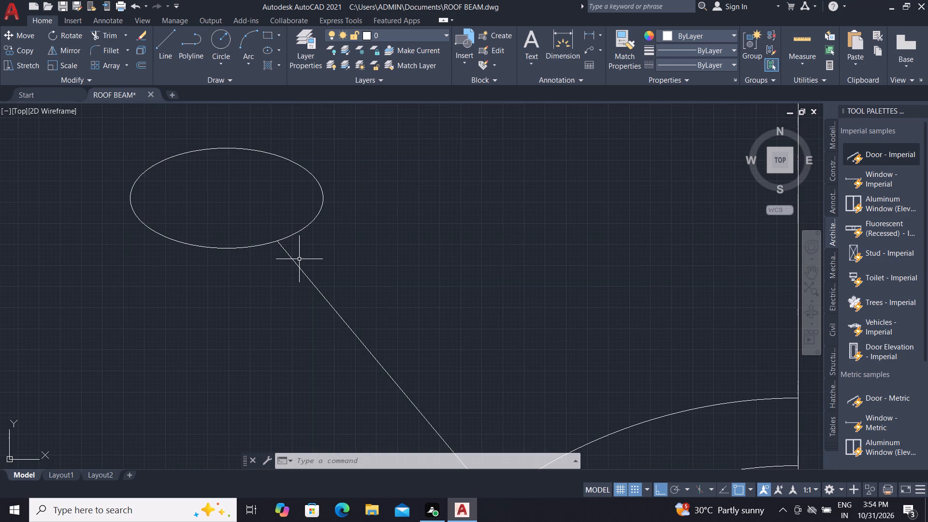
middle_click_drag(299, 259, 290, 230)
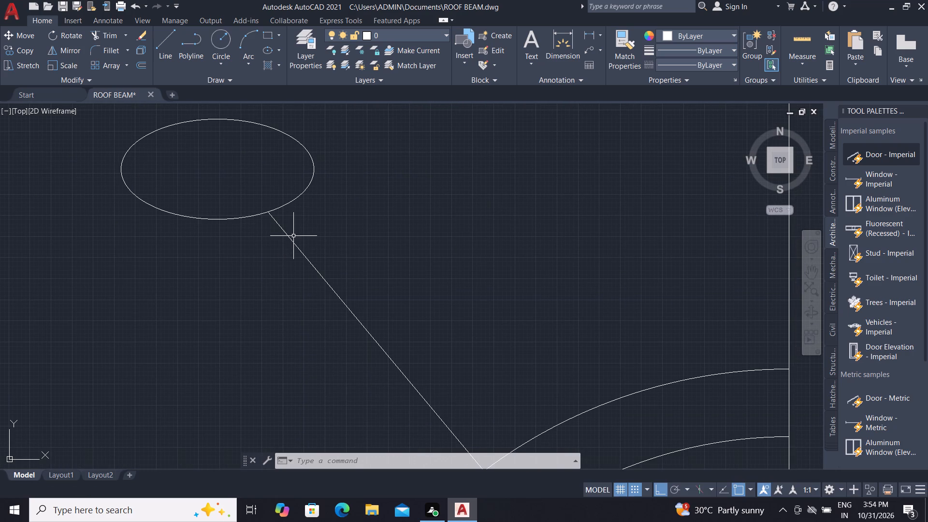
scroll(293, 247, "down", 1)
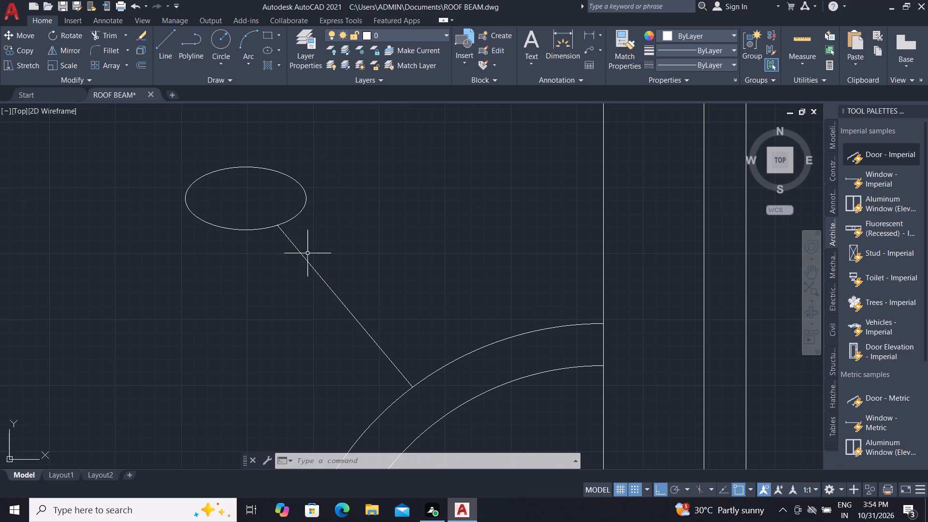
scroll(308, 252, "down", 3)
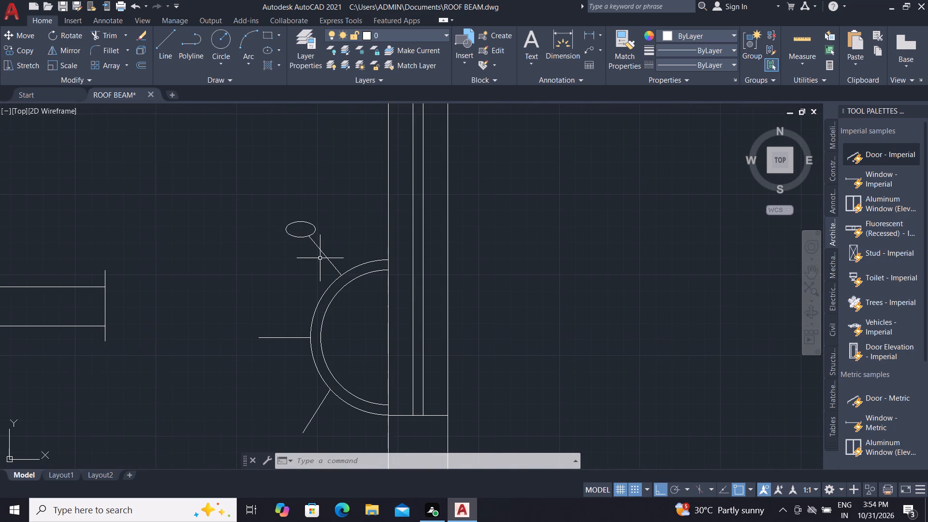
scroll(319, 273, "down", 3)
scroll(318, 262, "up", 1)
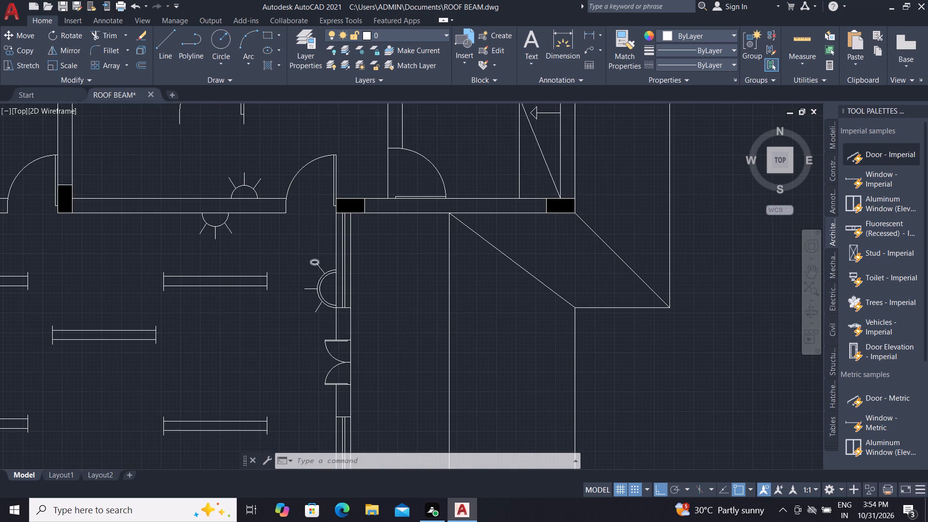
scroll(318, 262, "up", 3)
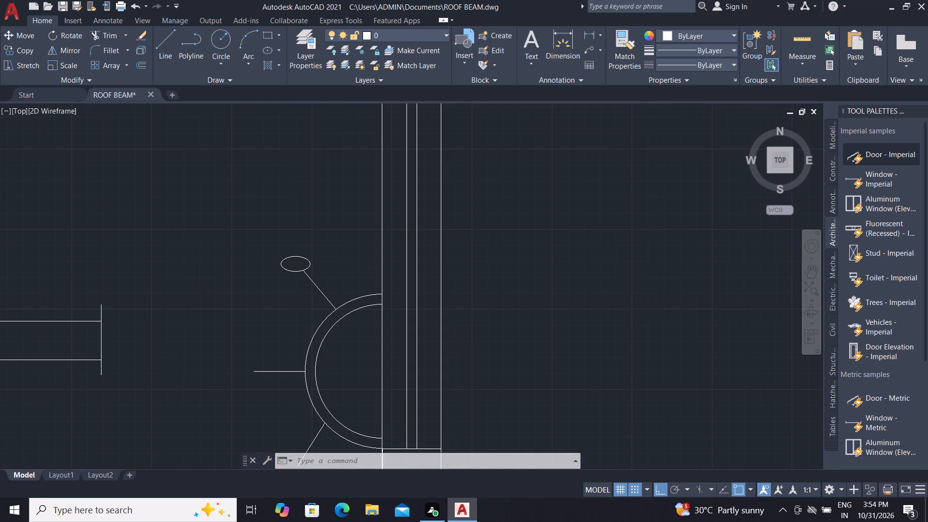
left_click(304, 260)
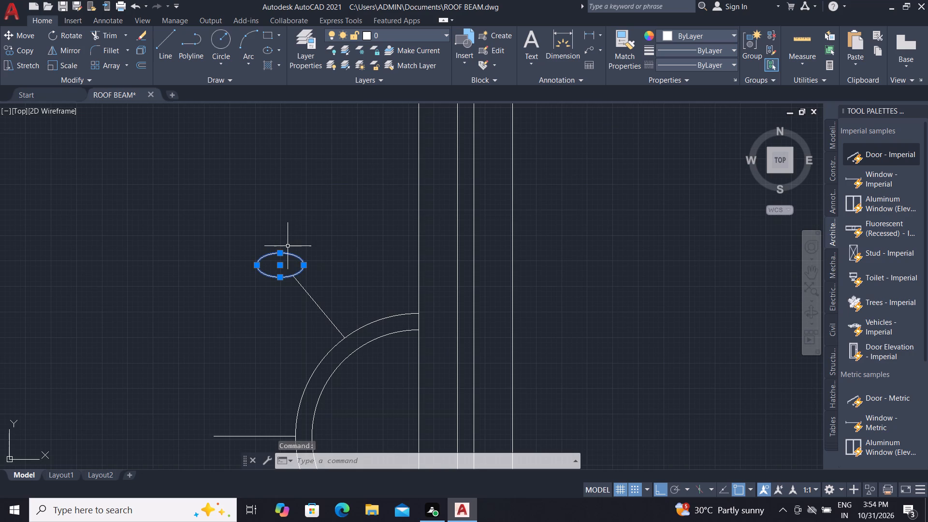
key("Delete")
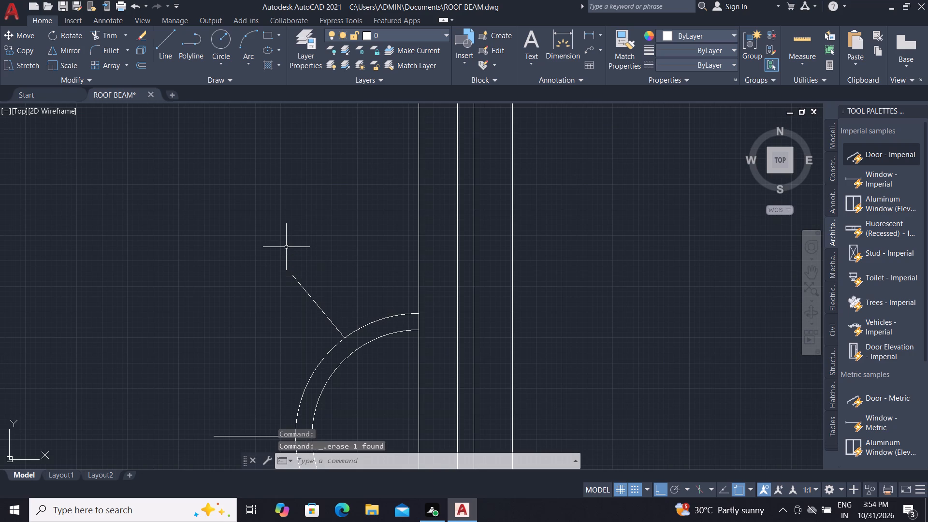
Draw a larger horizontal ellipse in free space northwest of the northwest ray, with a short half-axis of about 71.
left_click(268, 49)
left_click(181, 216)
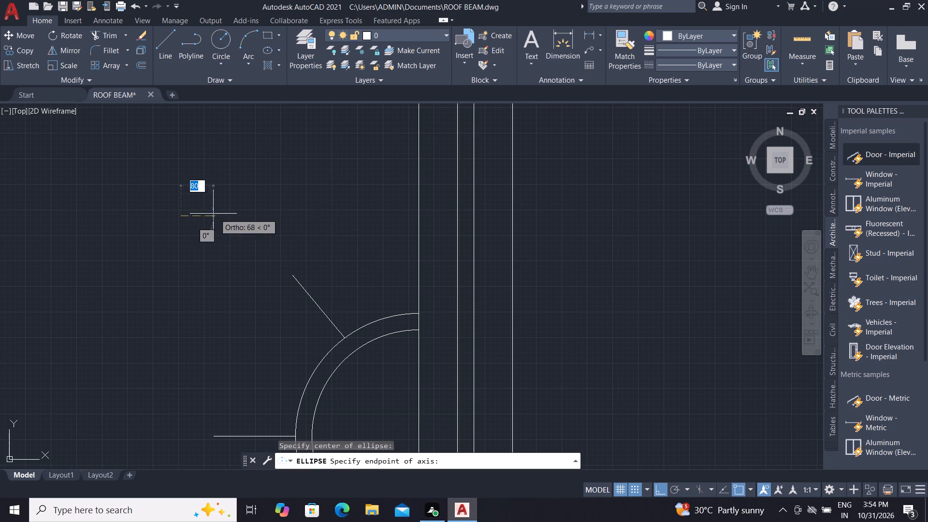
left_click(235, 218)
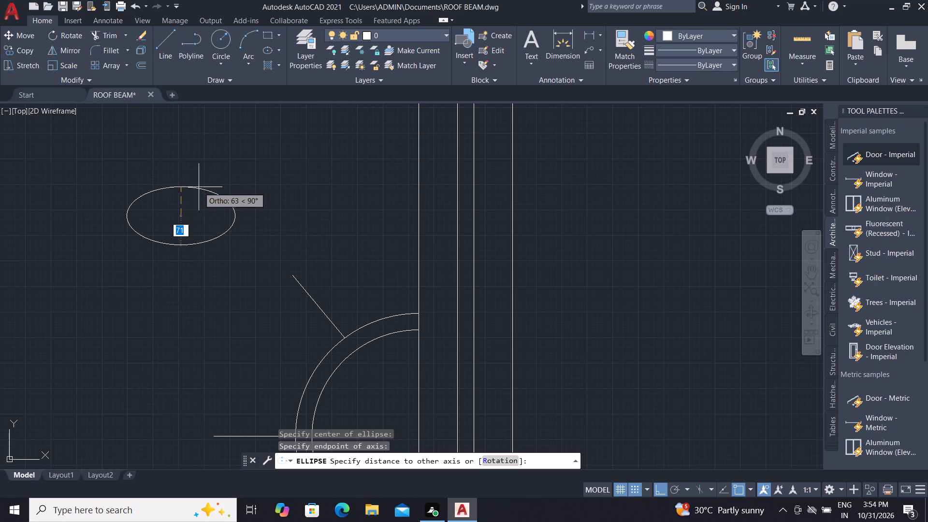
left_click(198, 186)
scroll(168, 235, "down", 4)
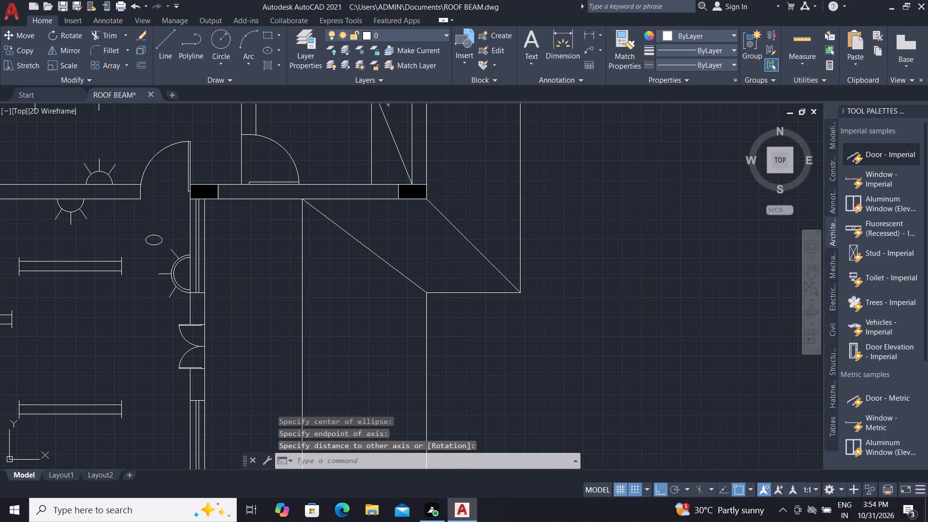
Move the new ellipse southeast so that its lower southeastern edge meets the northwest ray's outer end.
left_click(145, 239)
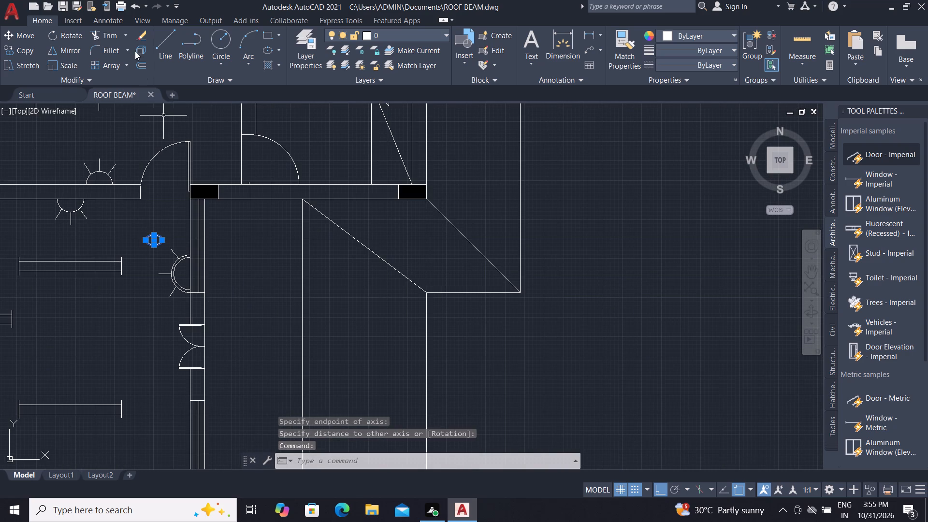
left_click(8, 35)
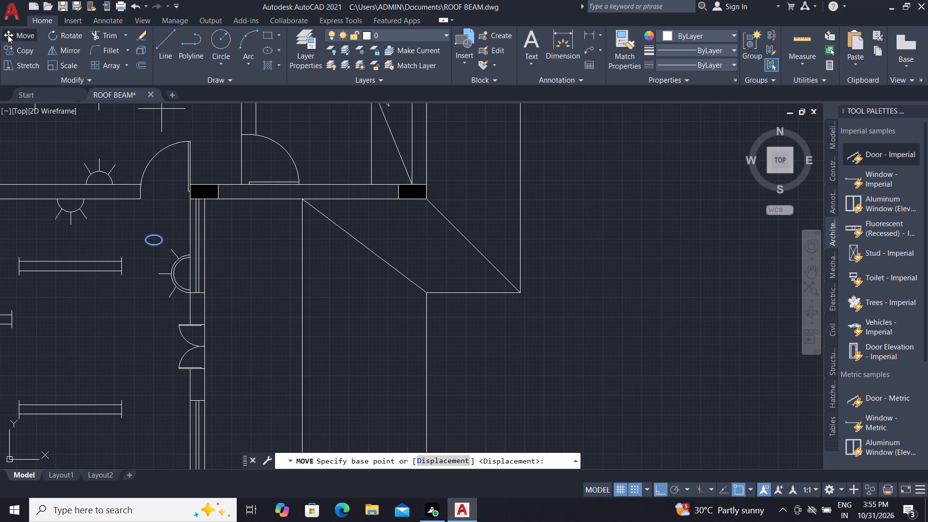
scroll(171, 256, "up", 2)
left_click(147, 219)
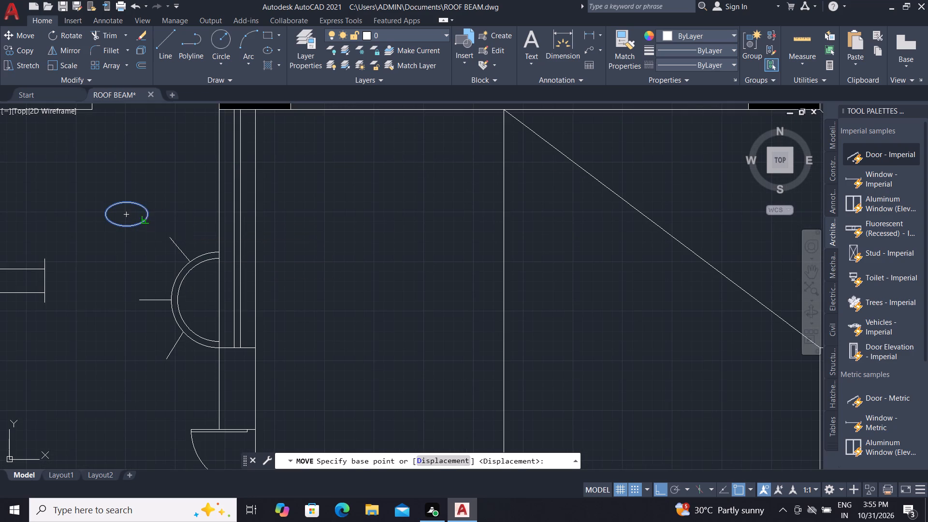
left_click(170, 234)
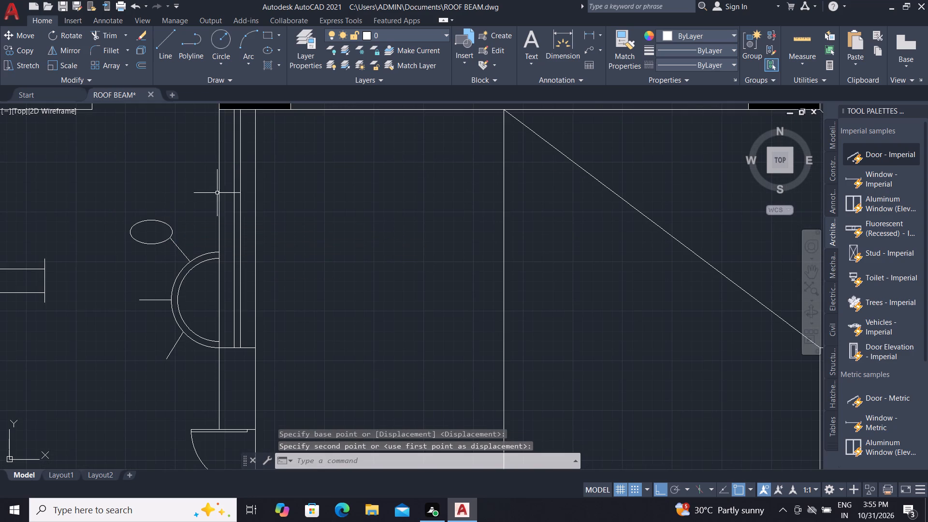
Draw a slightly tilted ellipse centred just west of the double door, with half-axes of about 293 and 169.
scroll(221, 152, "down", 2)
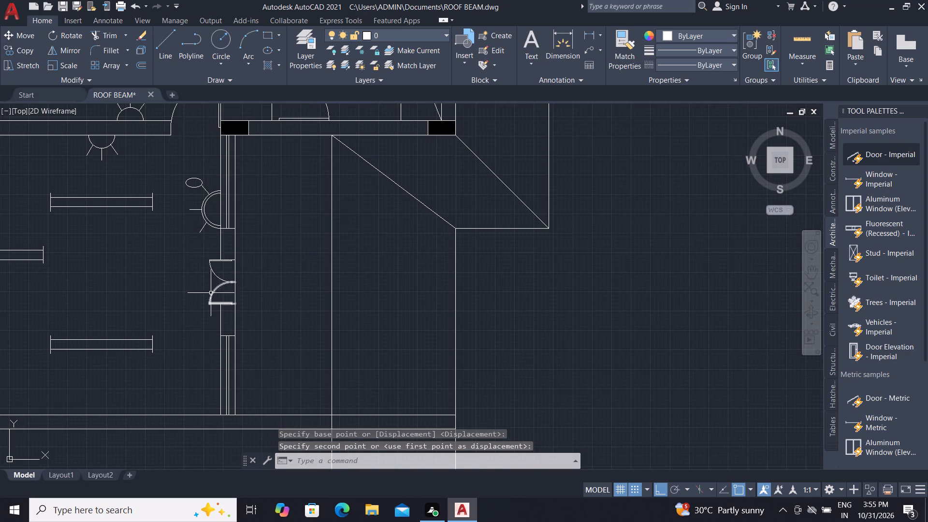
scroll(212, 293, "up", 3)
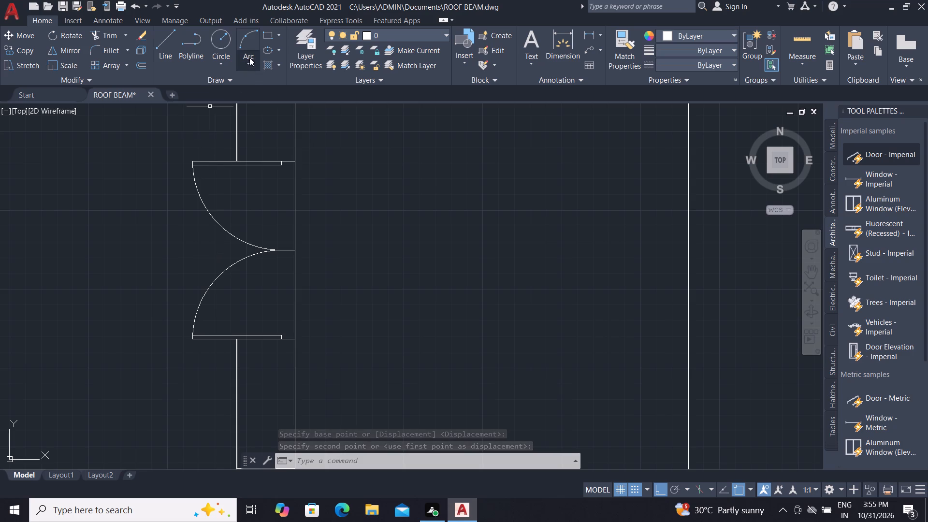
left_click(268, 49)
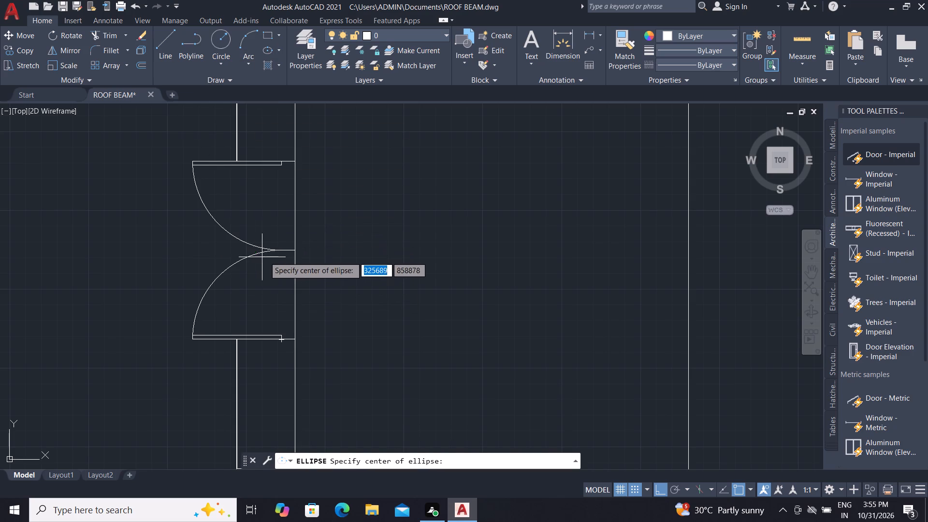
left_click(165, 251)
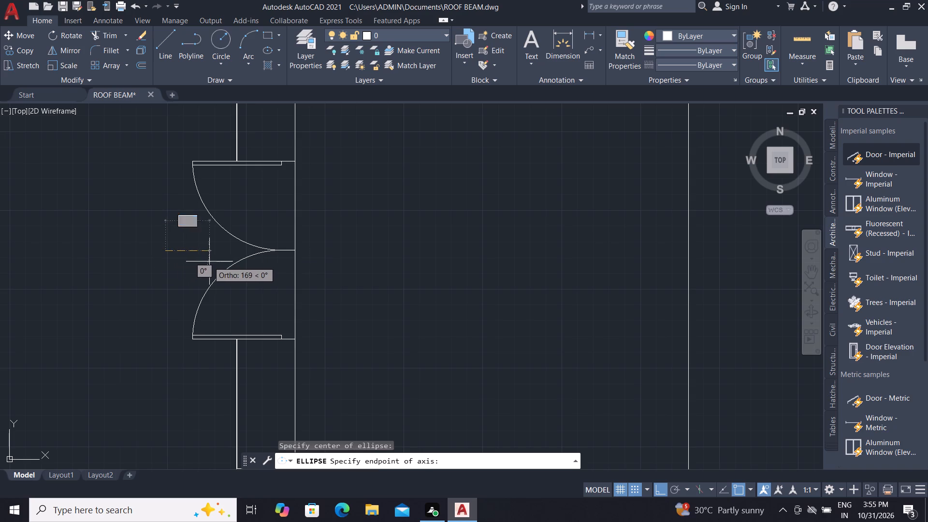
left_click(239, 255)
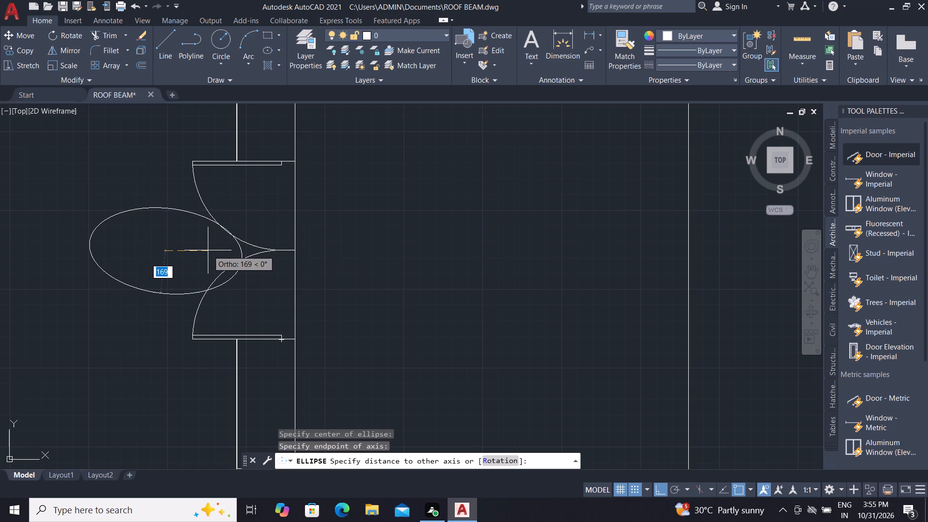
left_click(208, 251)
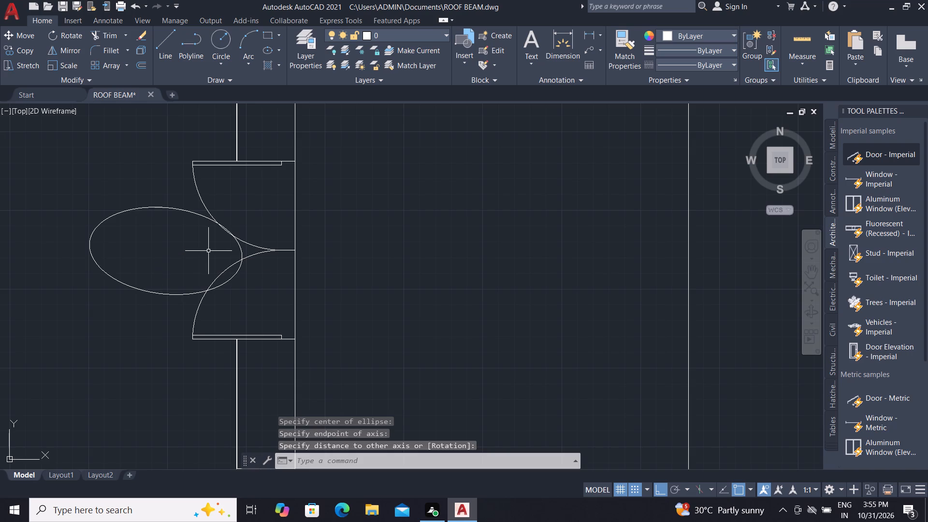
Move the ellipse west of the double door northwest so that its eastern edge meets the northern leaf's swing arc.
left_click(239, 246)
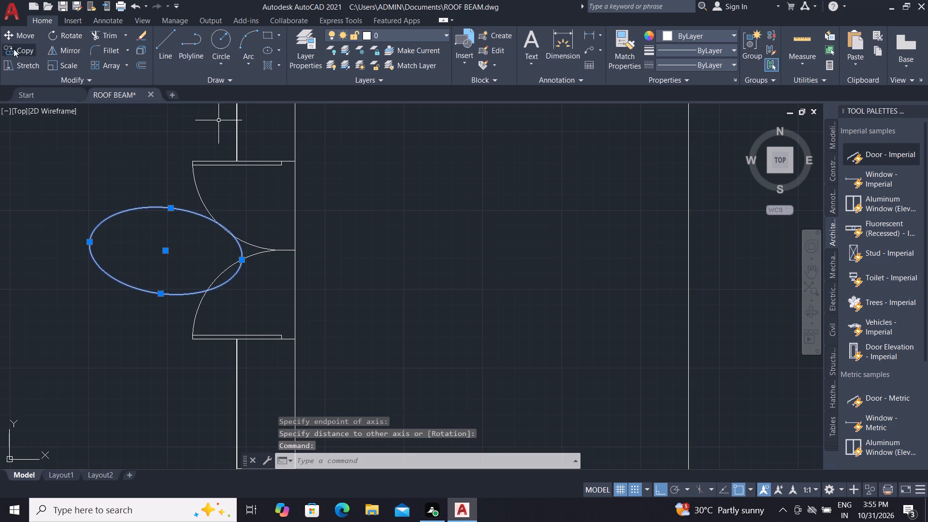
left_click(27, 33)
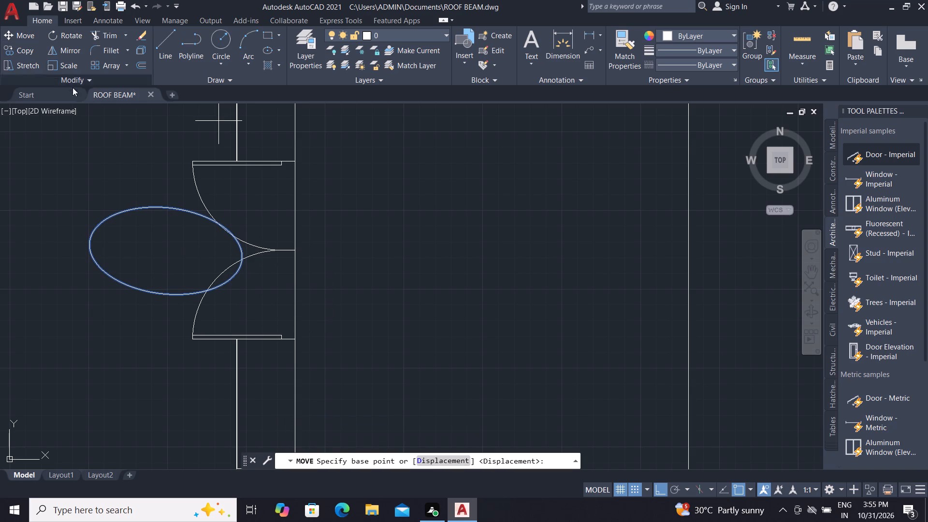
scroll(233, 236, "up", 2)
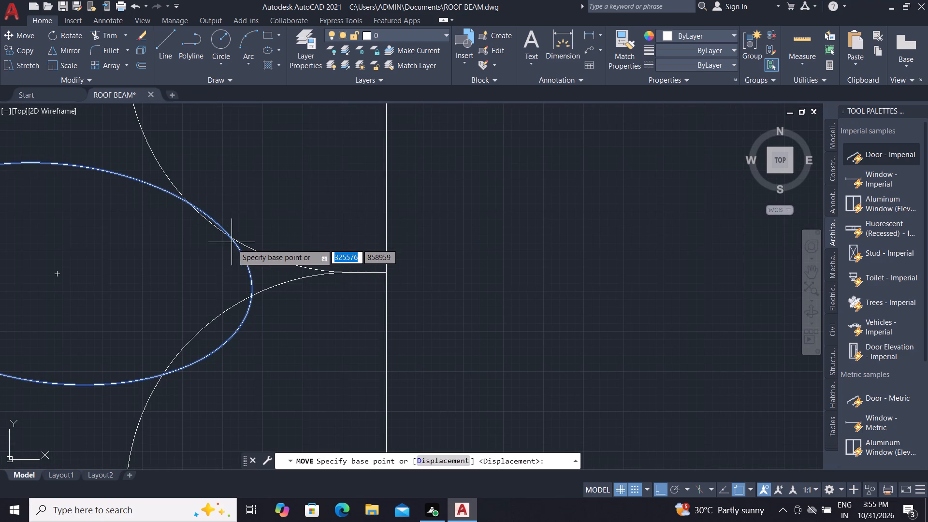
left_click(239, 248)
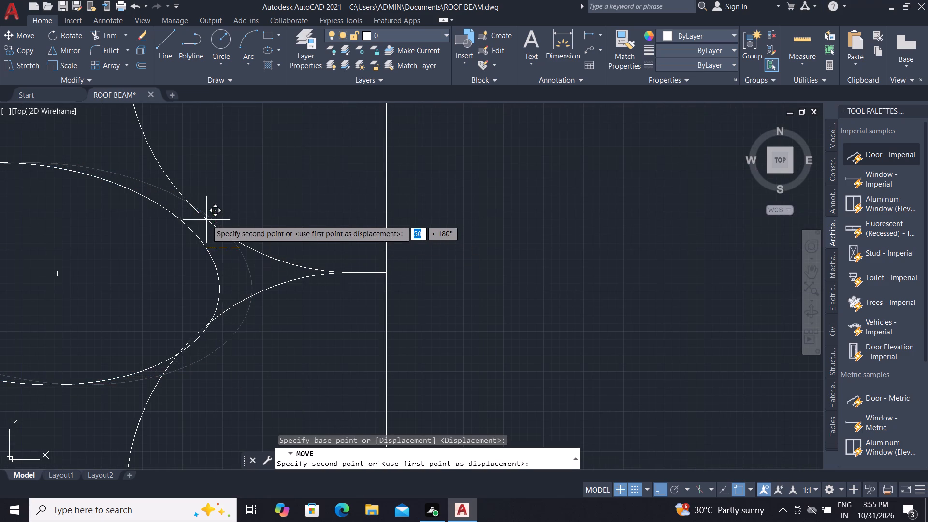
left_click(202, 216)
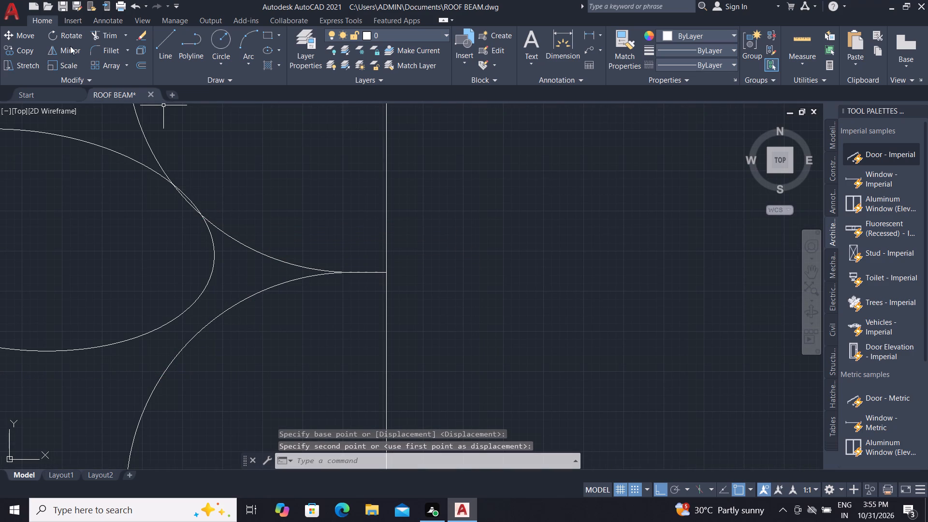
Nudge the ellipse about 9 south so that its edge rests against the northern leaf's swing arc.
left_click(19, 31)
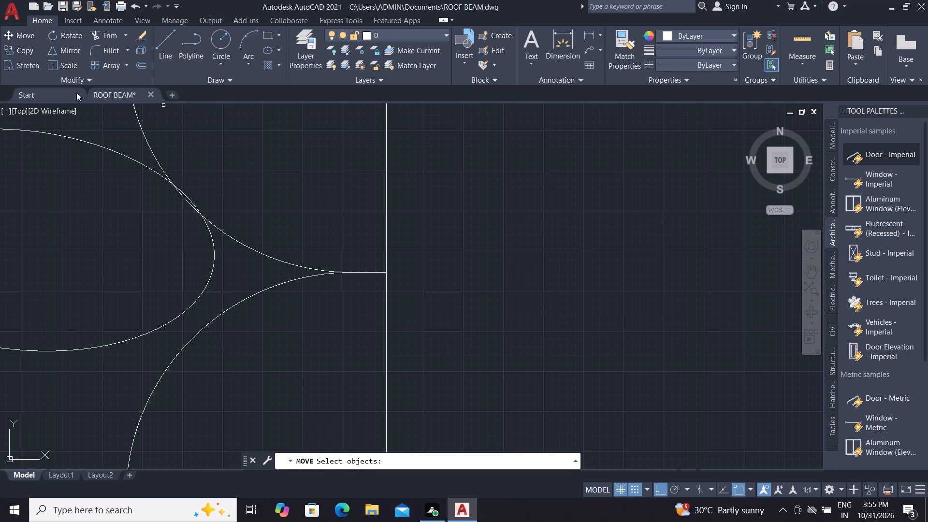
left_click(158, 174)
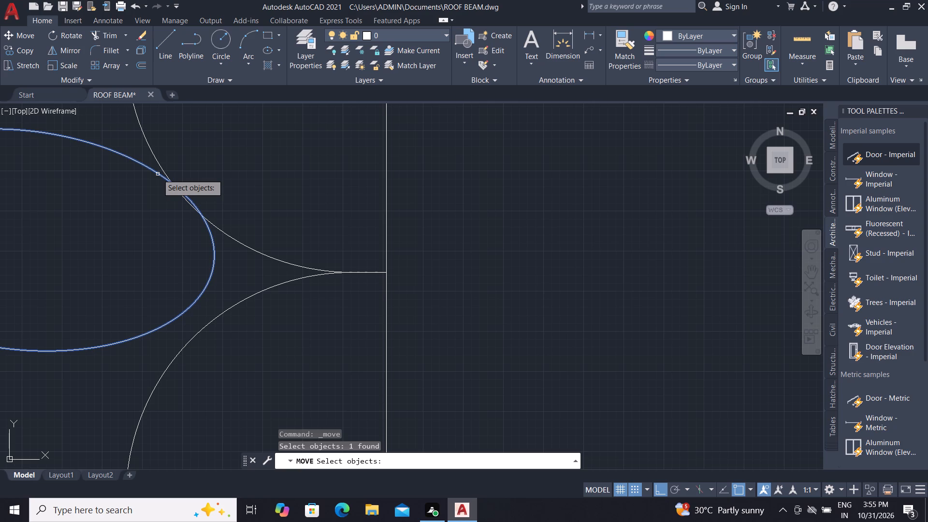
right_click(158, 174)
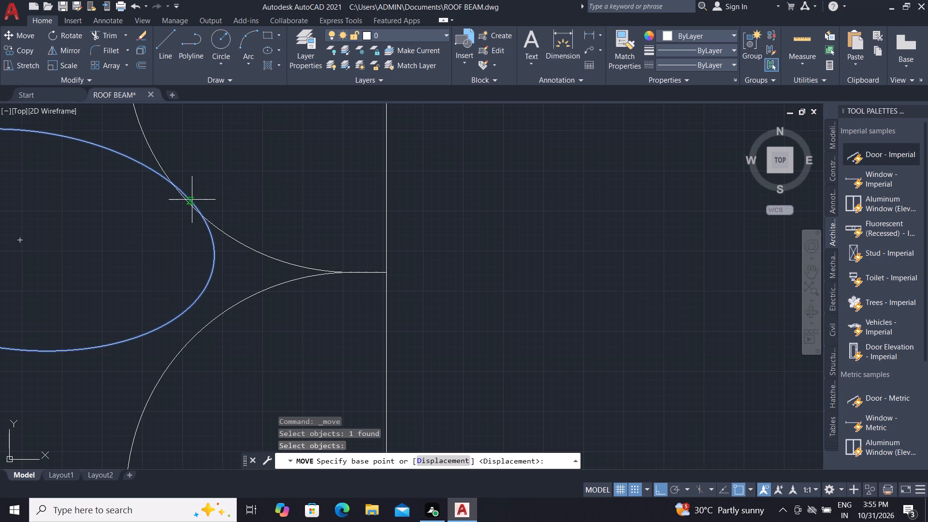
left_click(192, 199)
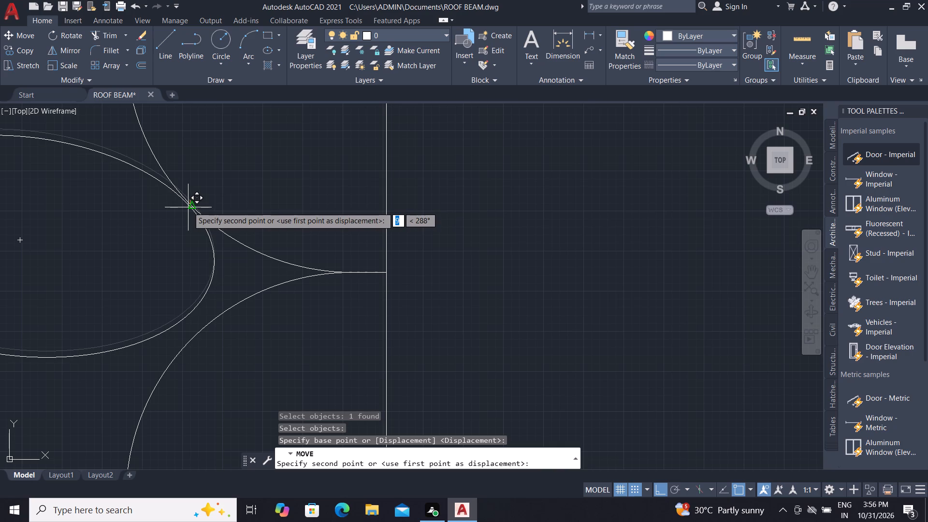
left_click(188, 207)
scroll(189, 204, "up", 2)
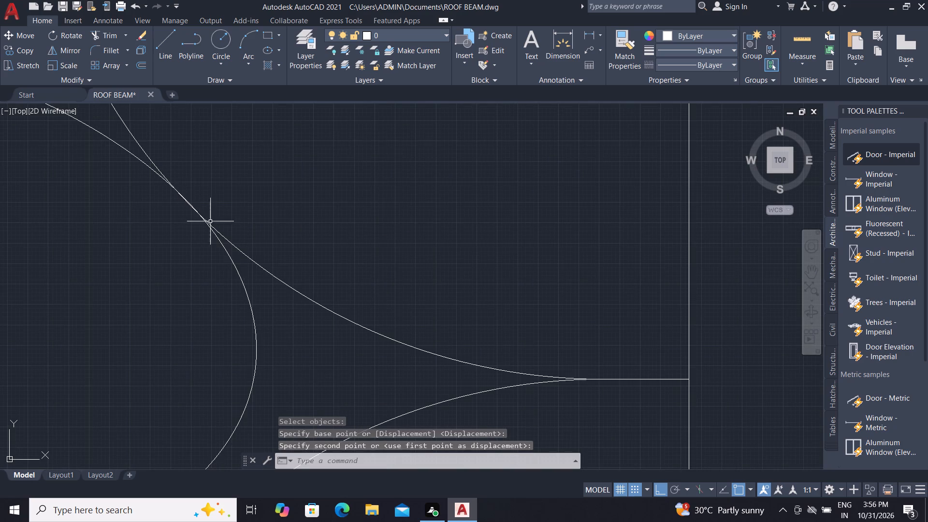
Copy the ellipse about 1450 straight south, beside the west face of the window below the double door.
scroll(210, 221, "down", 3)
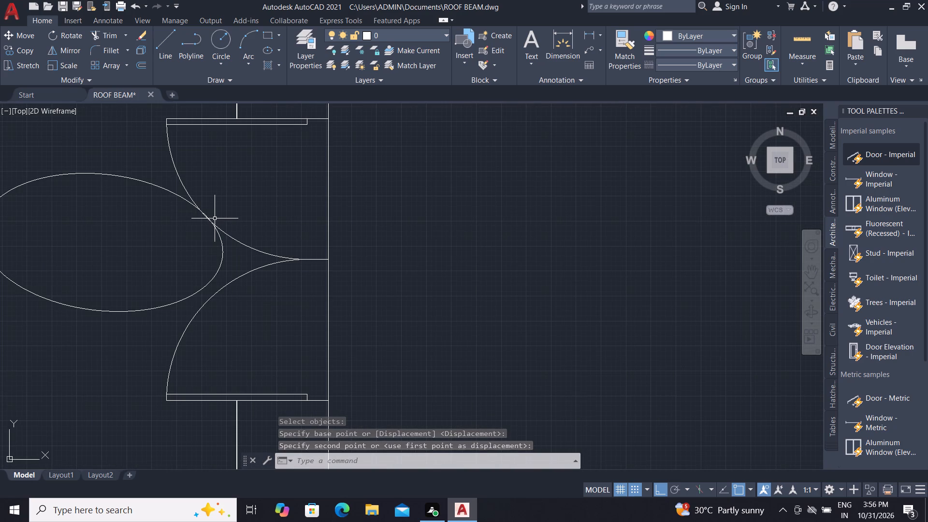
scroll(216, 220, "down", 1)
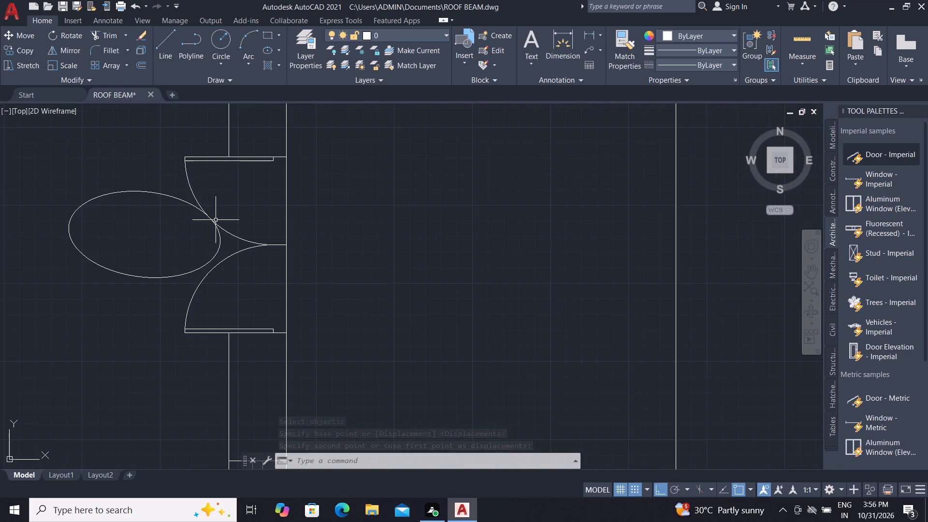
scroll(216, 220, "down", 1)
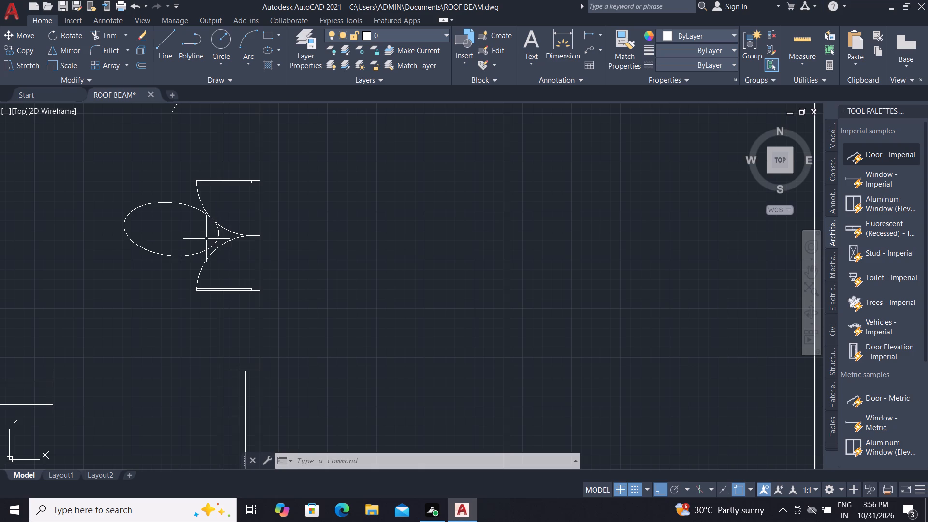
middle_click(206, 239)
scroll(222, 227, "down", 1)
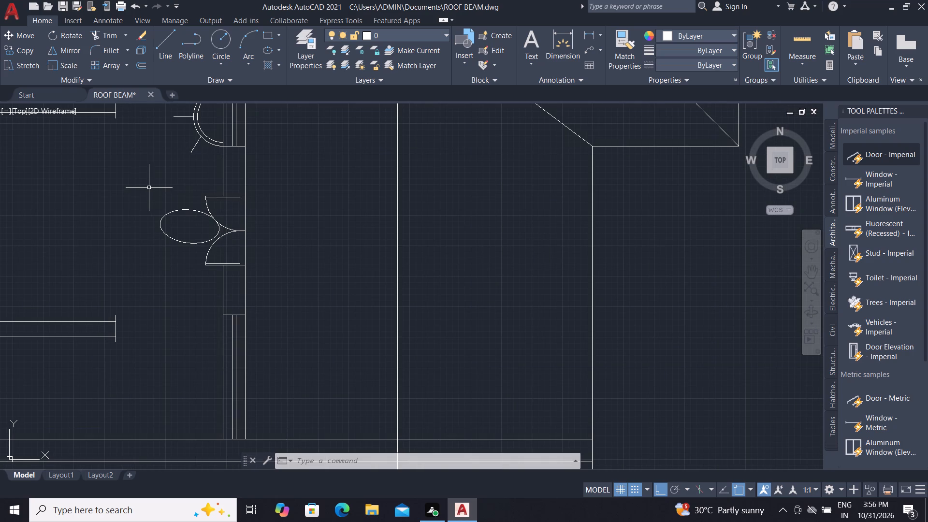
left_click(147, 187)
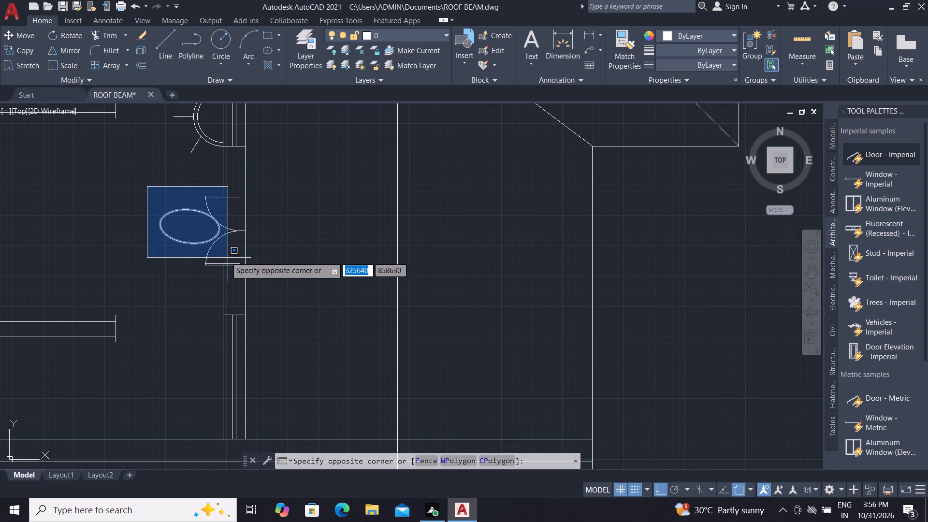
left_click(220, 251)
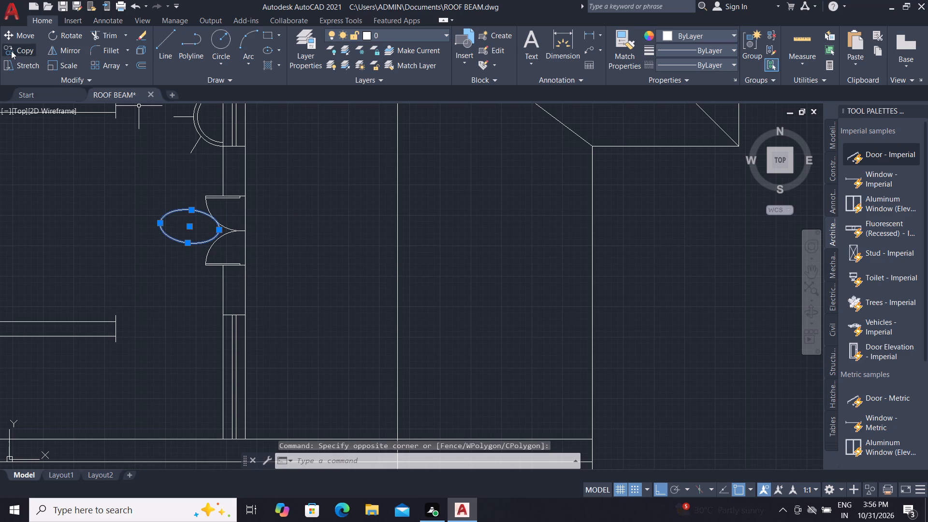
left_click(9, 50)
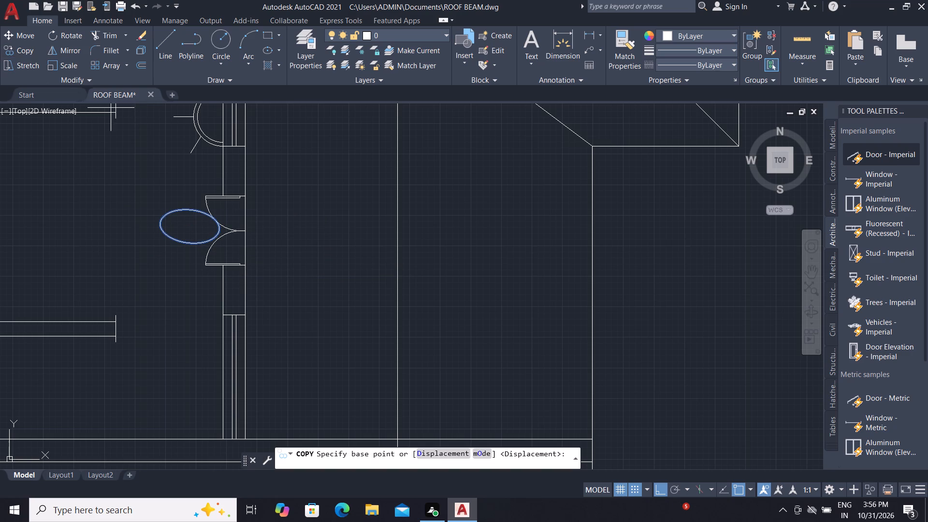
left_click(221, 232)
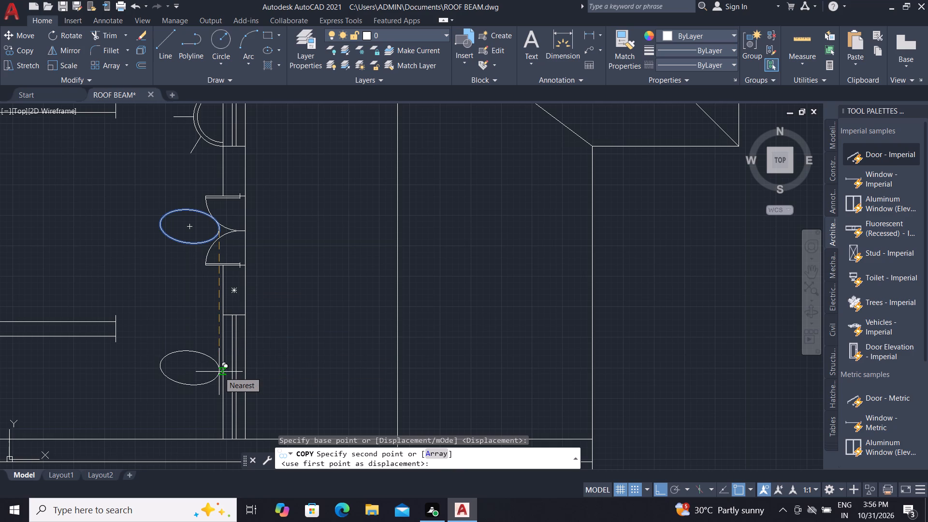
left_click(219, 372)
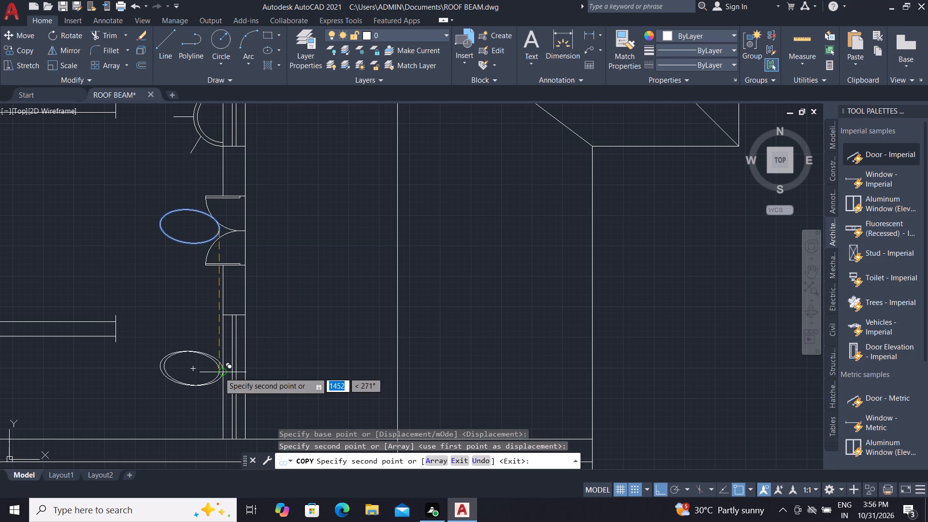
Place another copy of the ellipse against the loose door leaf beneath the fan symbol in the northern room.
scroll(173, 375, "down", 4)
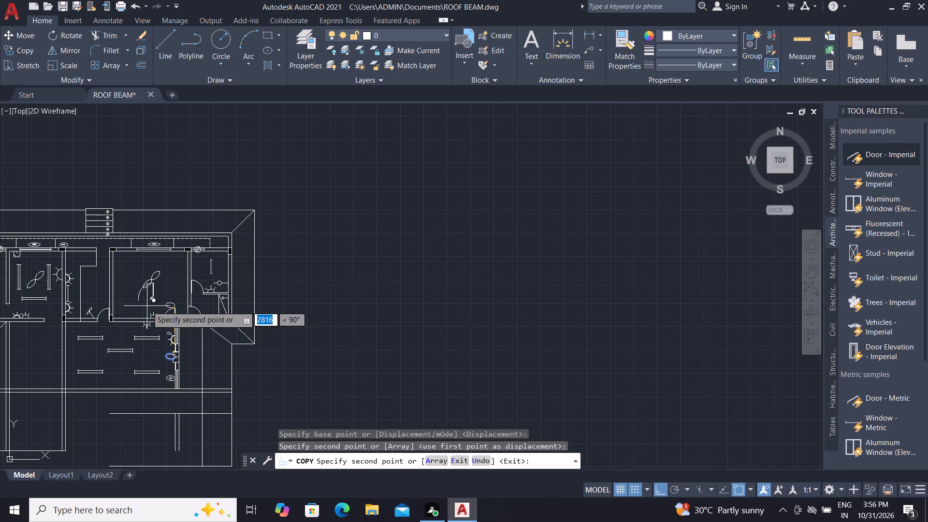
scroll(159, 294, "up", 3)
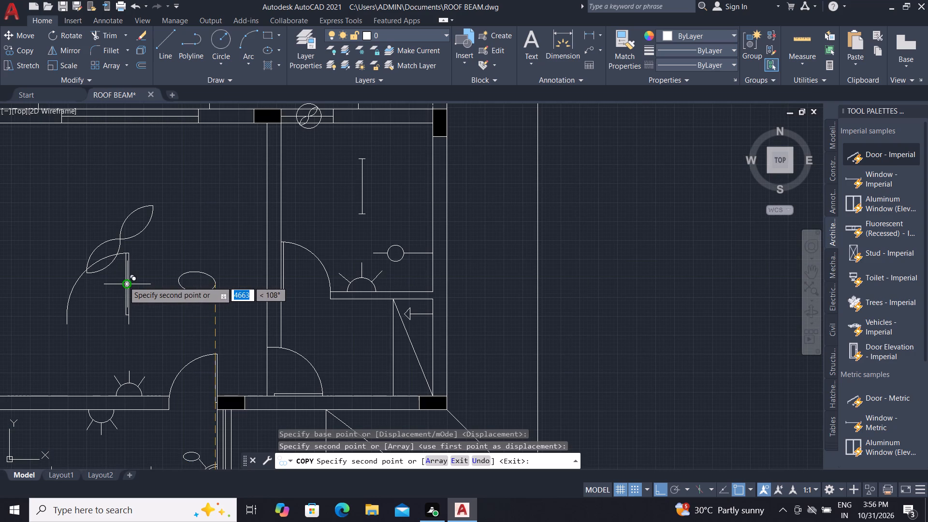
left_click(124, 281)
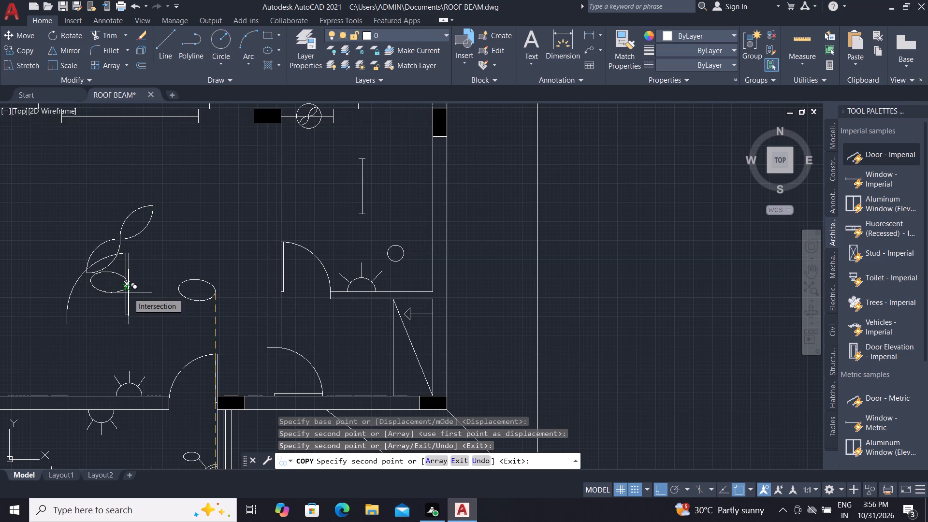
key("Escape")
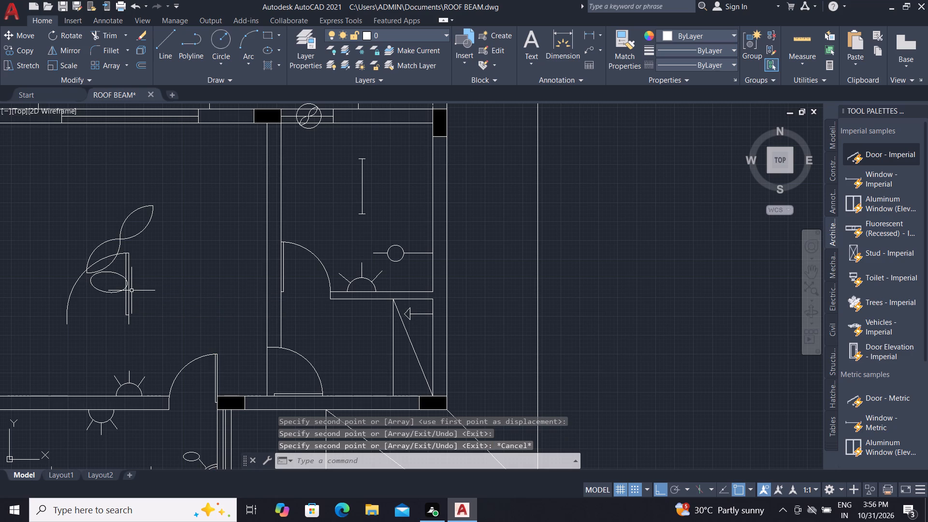
Delete the loose door block overlapping the fan symbol in the northern room.
left_click(128, 260)
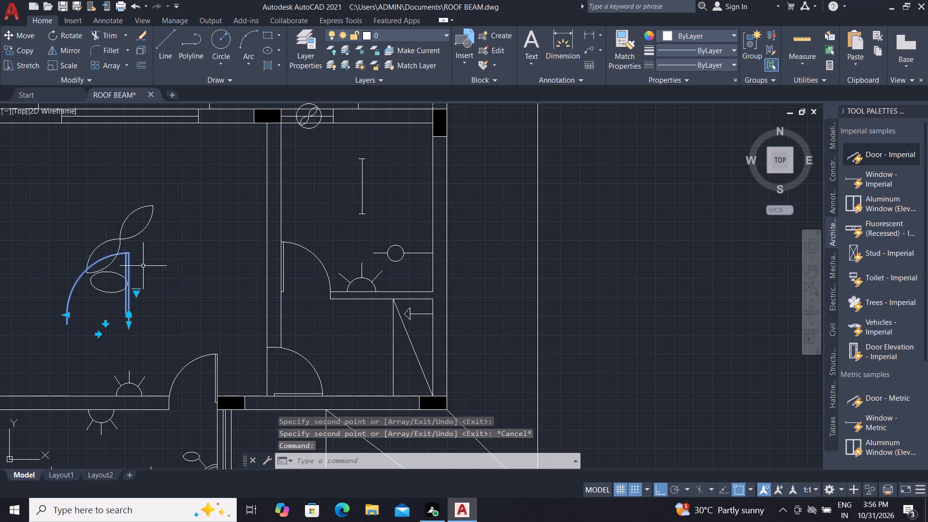
key("Delete")
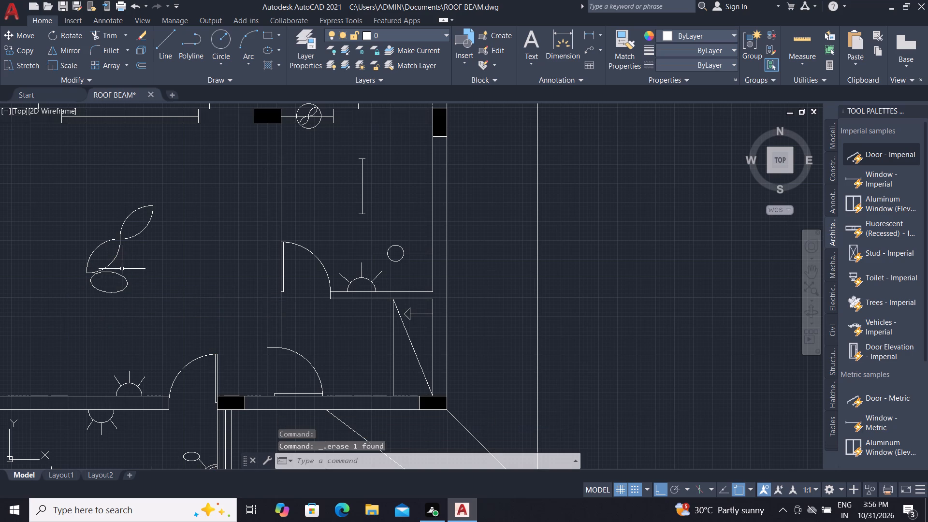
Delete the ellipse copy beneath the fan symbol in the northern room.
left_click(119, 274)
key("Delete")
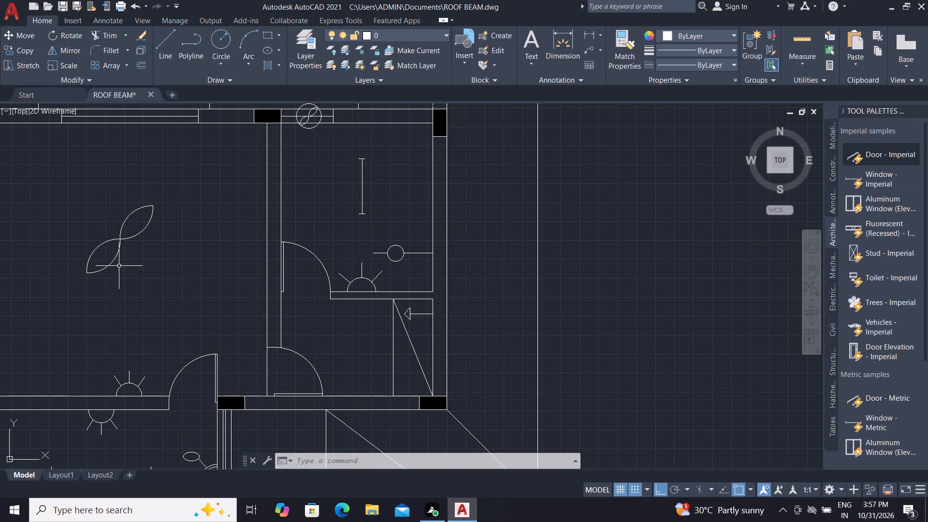
Copy the hall's northwest tube light symbol into the northern room, northwest of its fan symbol, with Ortho off.
scroll(105, 251, "down", 2)
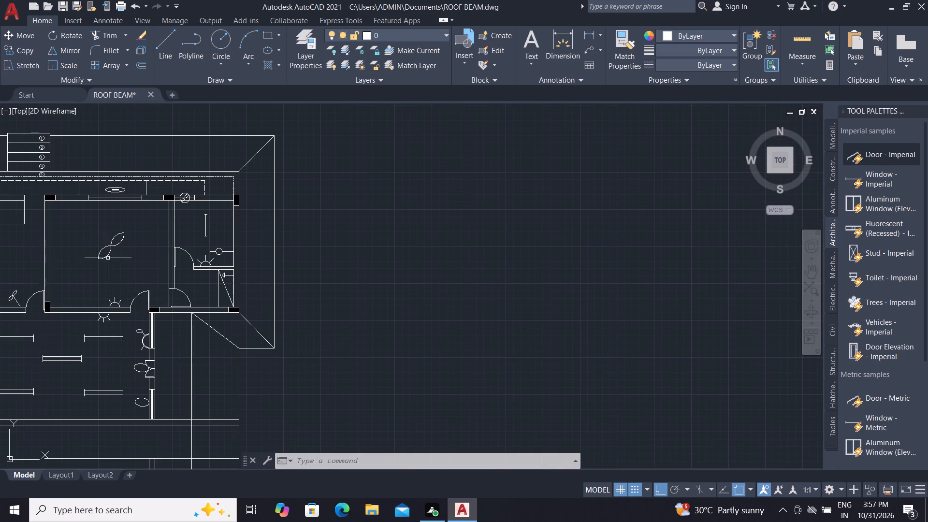
scroll(114, 251, "down", 1)
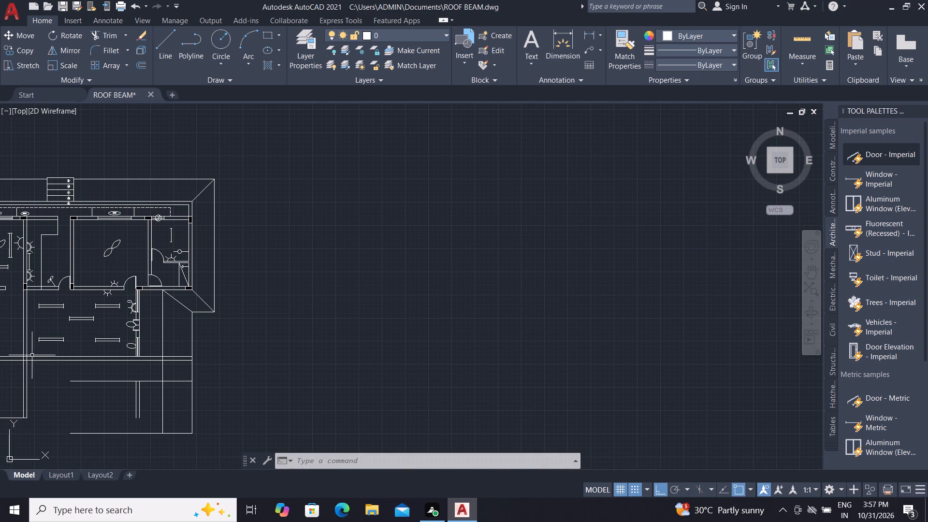
scroll(29, 295, "up", 3)
left_click(53, 303)
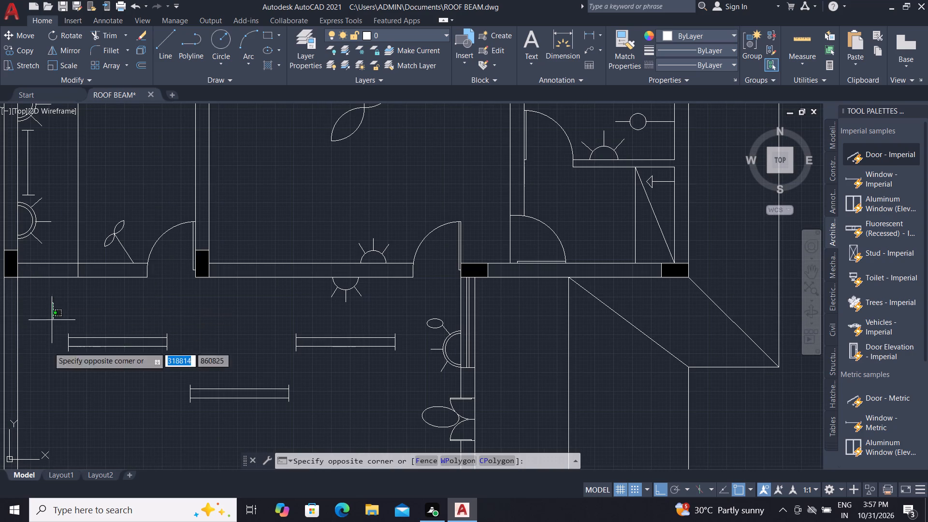
left_click(190, 376)
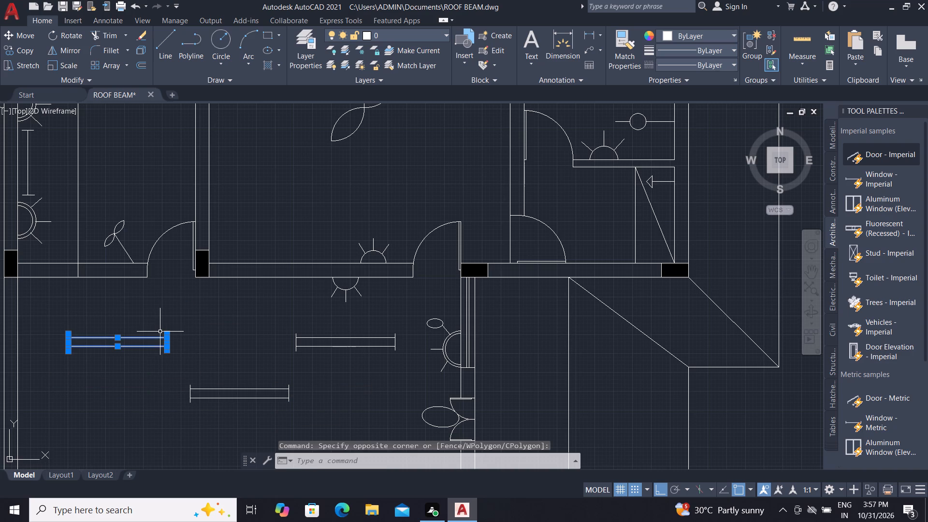
left_click(19, 50)
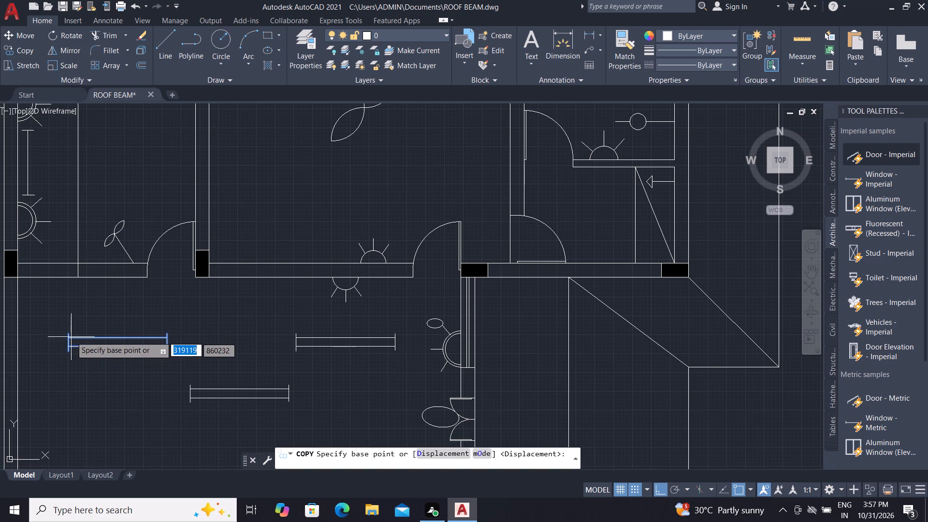
left_click(68, 332)
scroll(181, 271, "down", 2)
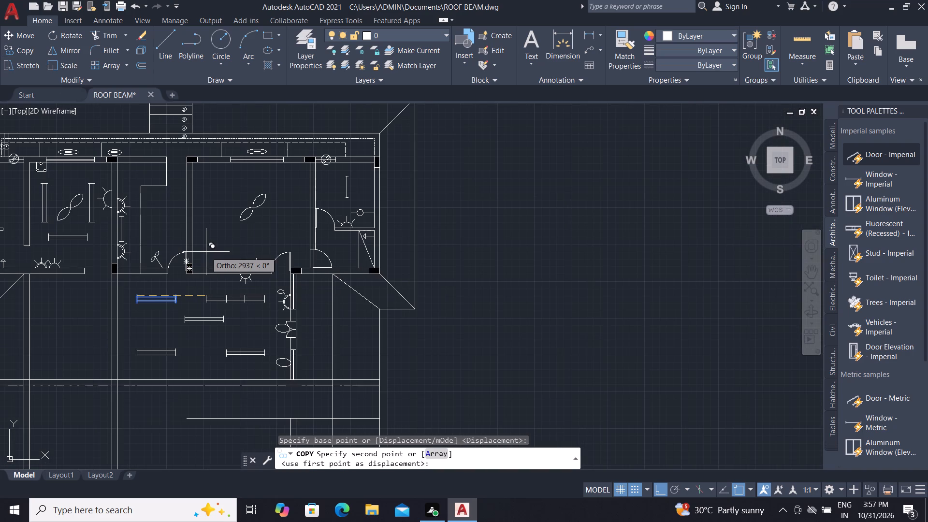
key("F8")
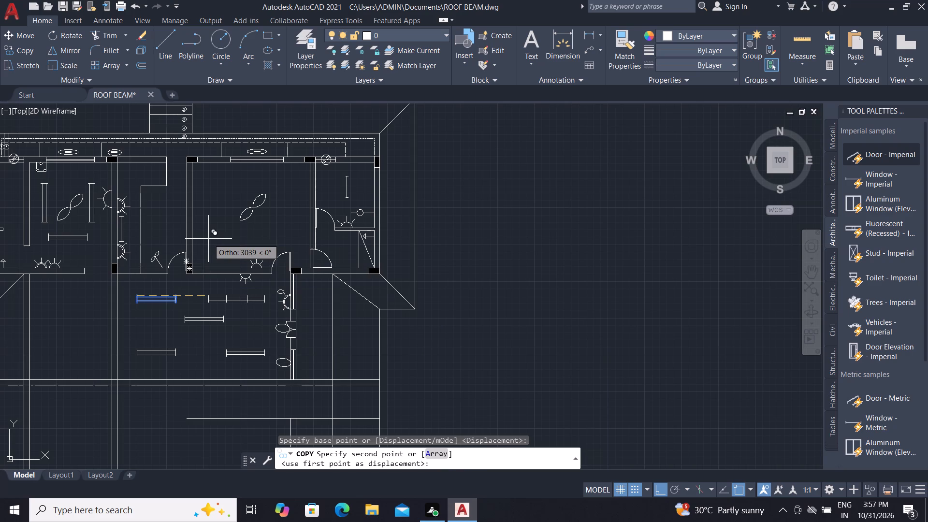
scroll(199, 185, "up", 2)
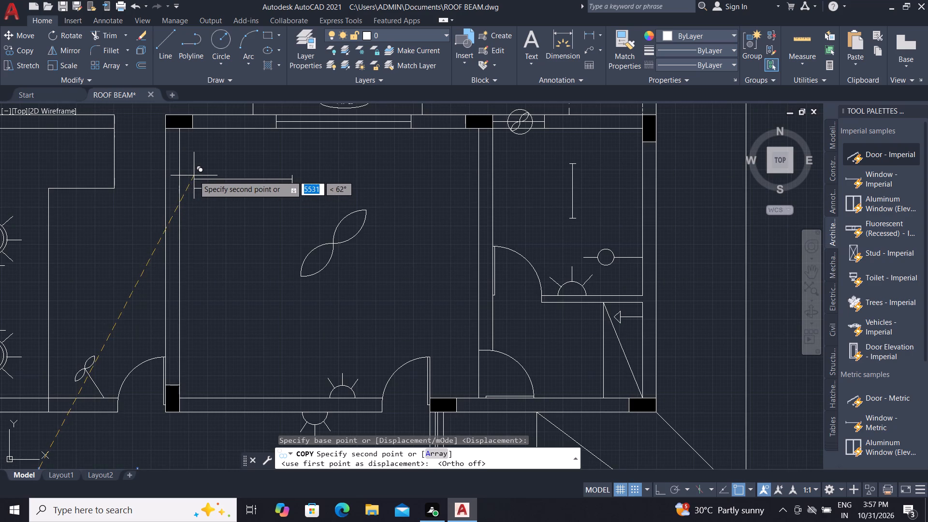
left_click(201, 174)
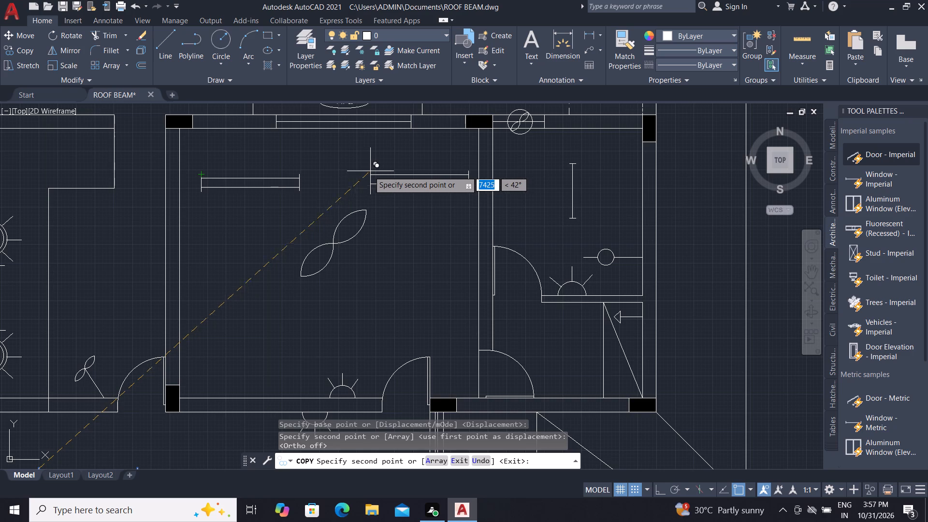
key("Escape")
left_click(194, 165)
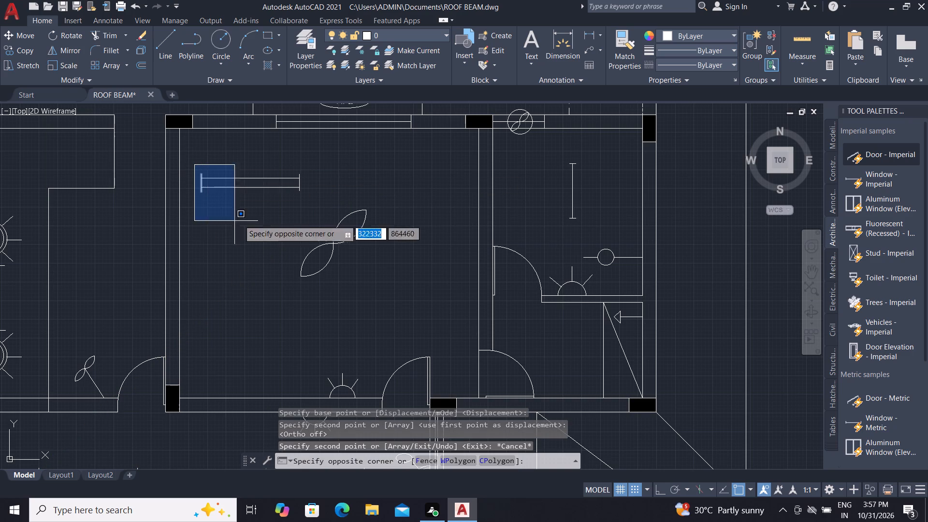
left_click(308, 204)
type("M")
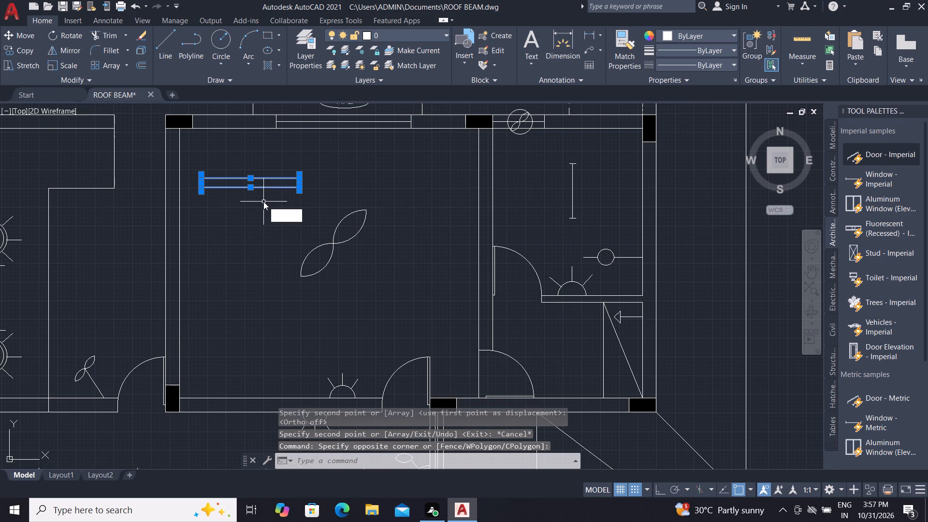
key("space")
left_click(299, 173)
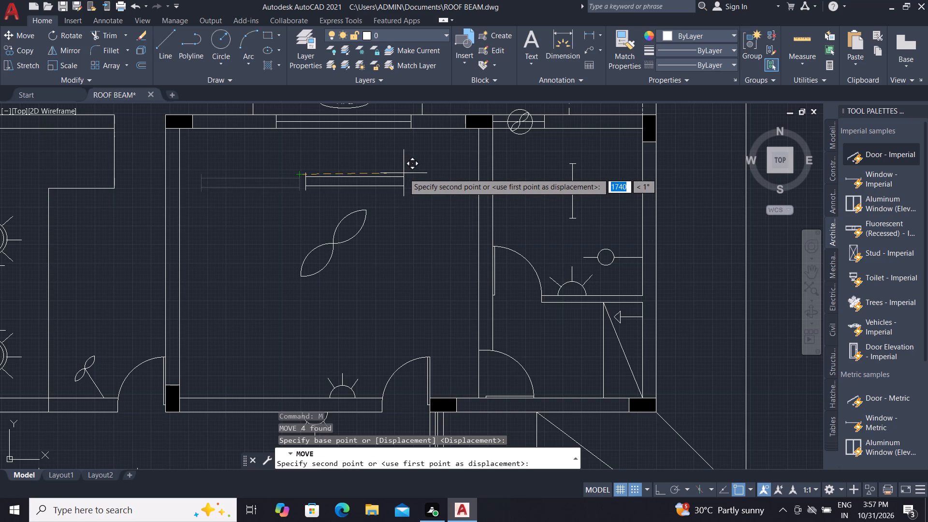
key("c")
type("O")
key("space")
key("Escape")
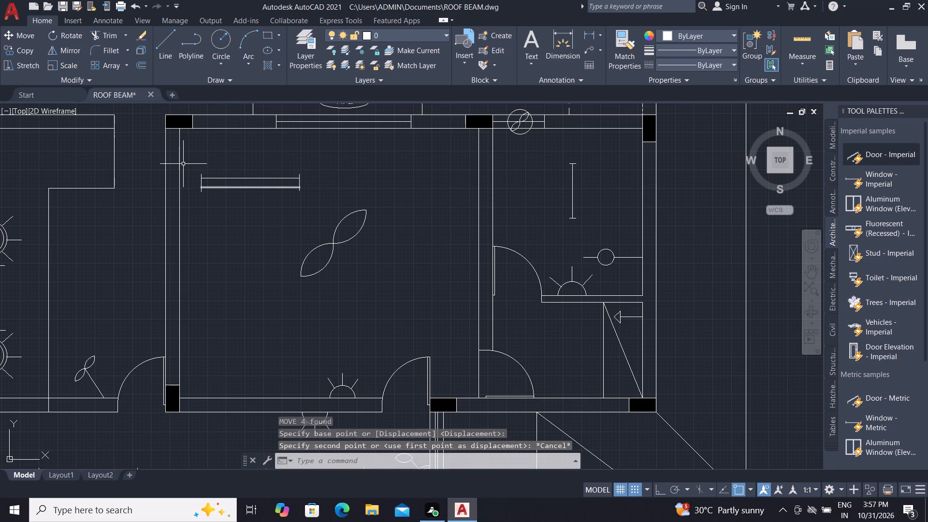
Copy the northern room's tube light symbol straight east with Ortho on, placing the copy northeast of the fan symbol.
left_click(187, 159)
left_click(320, 209)
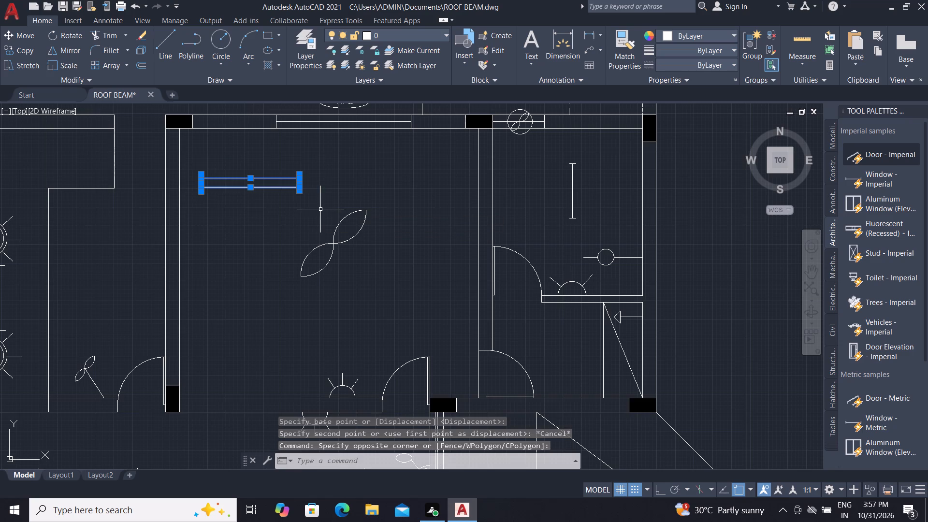
key("c")
type("O")
key("space")
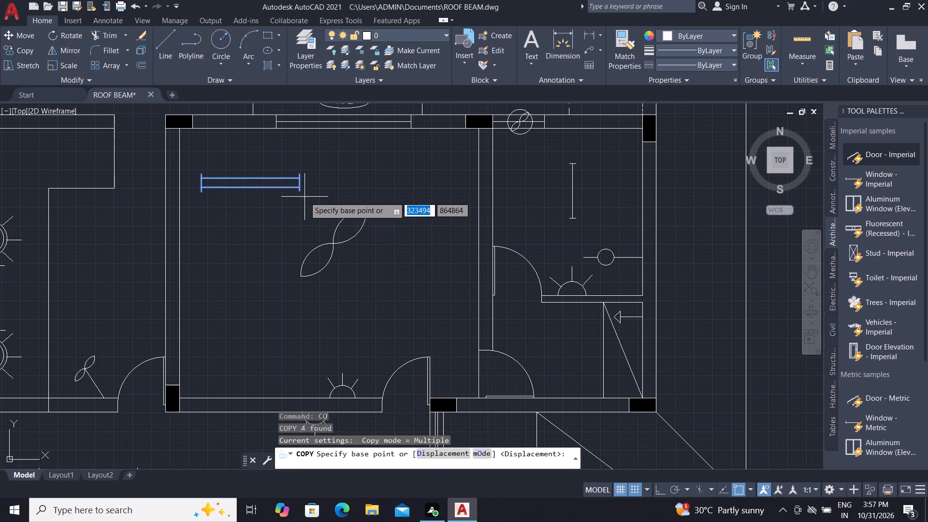
left_click(297, 193)
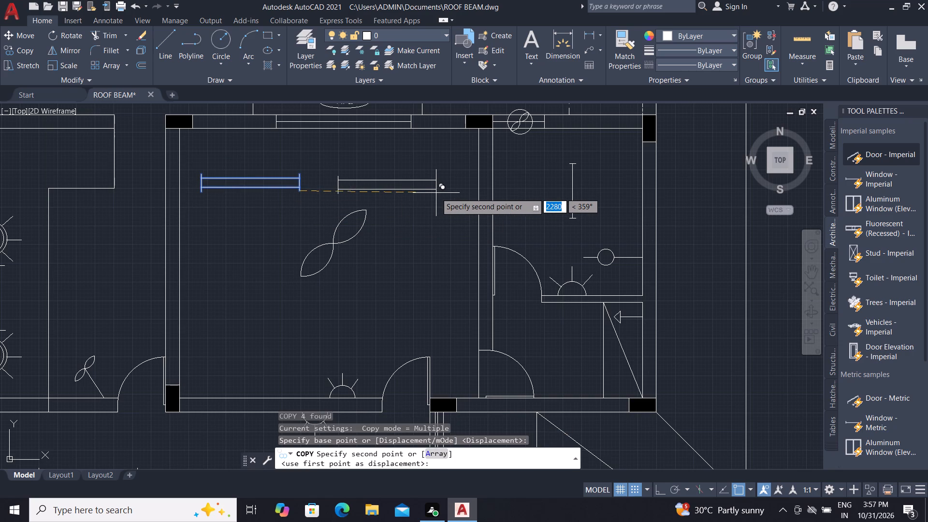
key("F8")
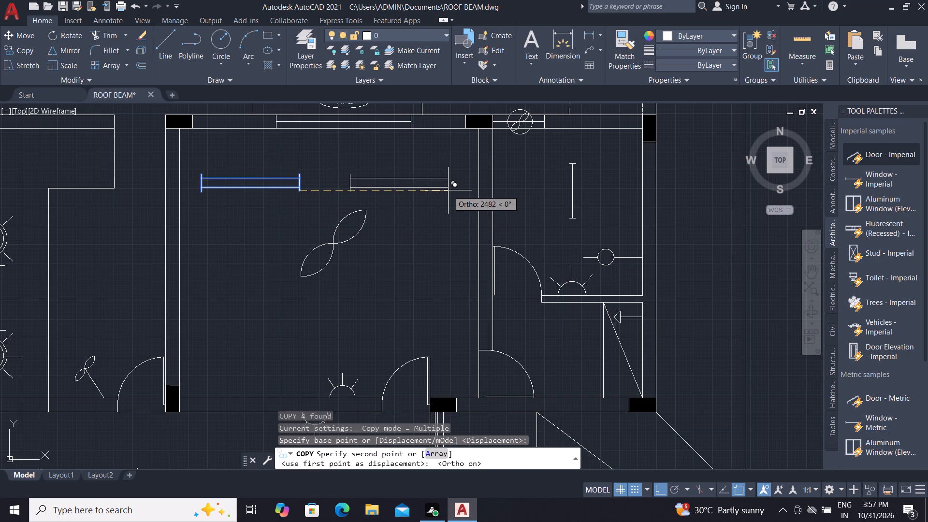
left_click(456, 190)
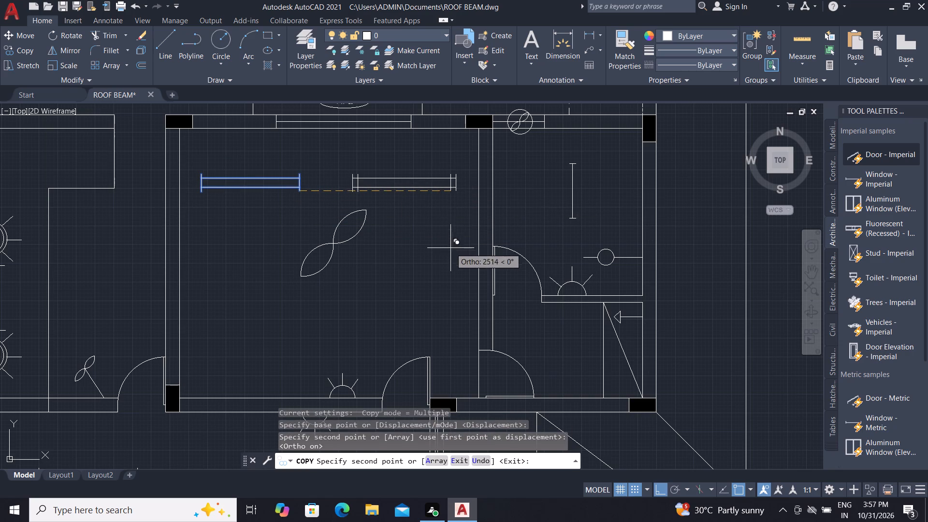
key("Escape")
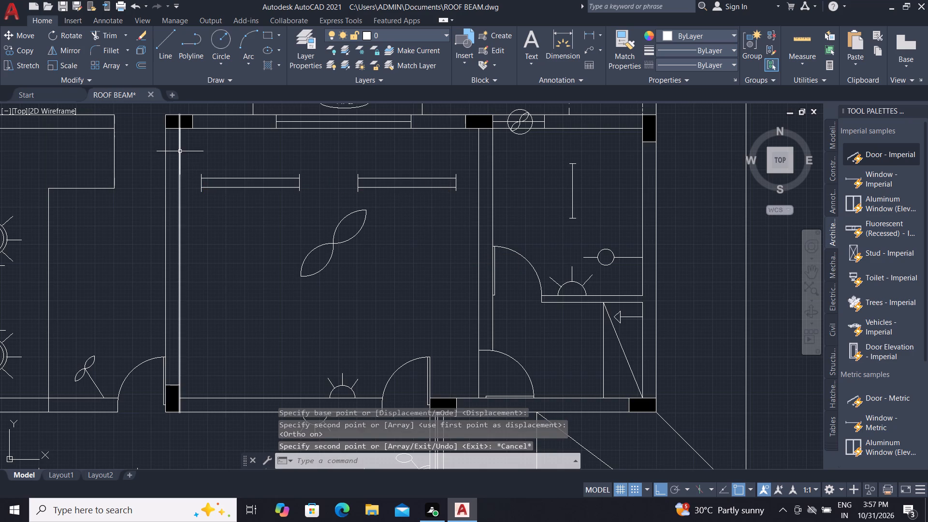
Copy both tube light symbols in the northern room about 2510 units straight south, below the fan symbol.
left_click(190, 155)
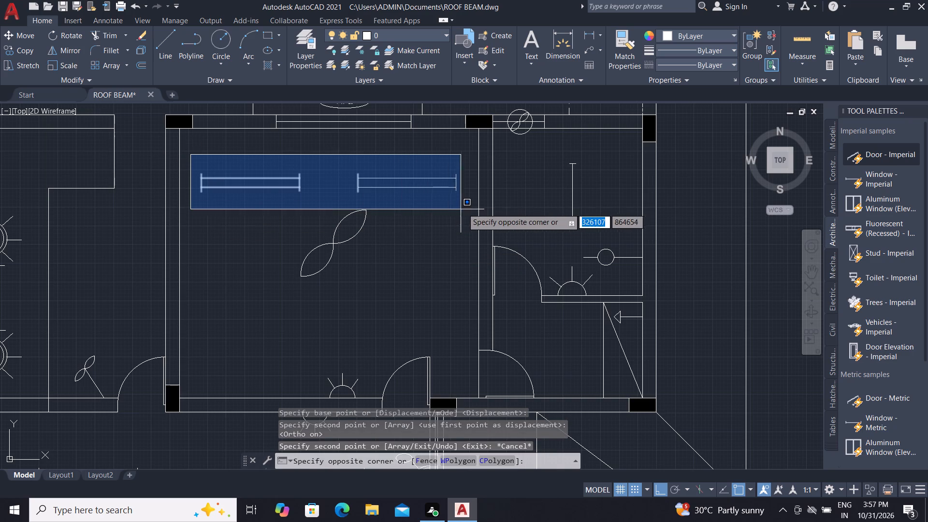
left_click(469, 207)
key("c")
key("l")
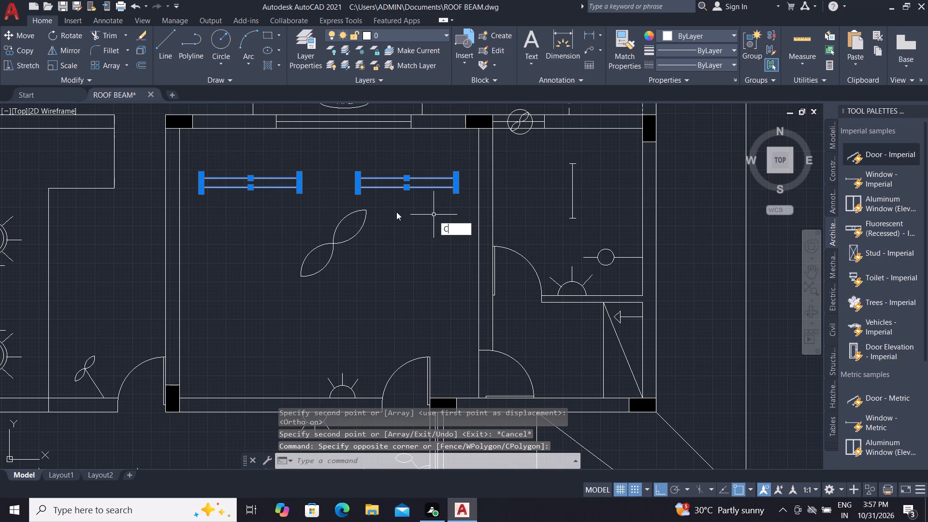
key("BackSpace")
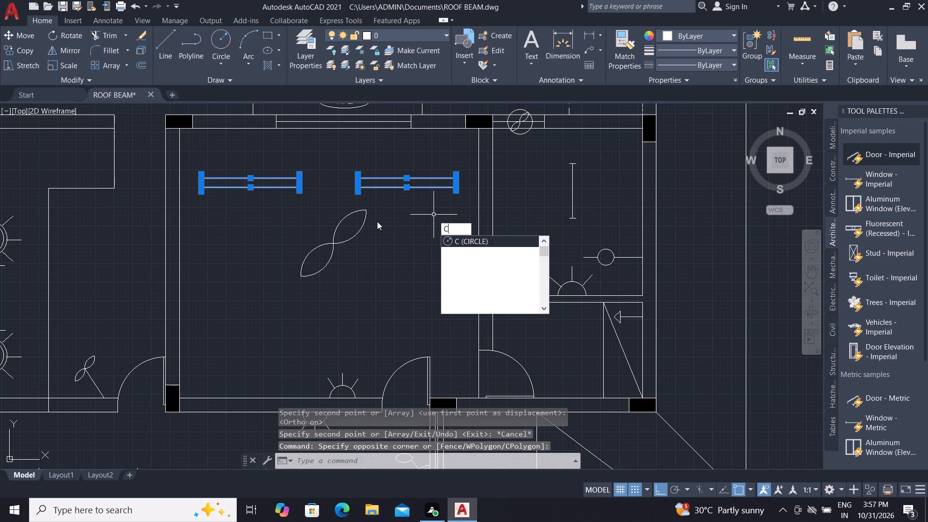
key("o")
key("space")
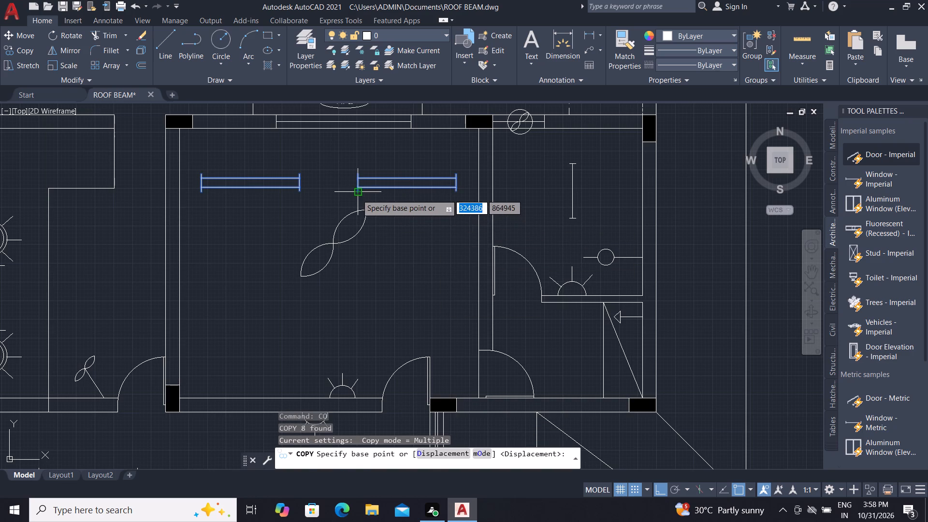
left_click(357, 194)
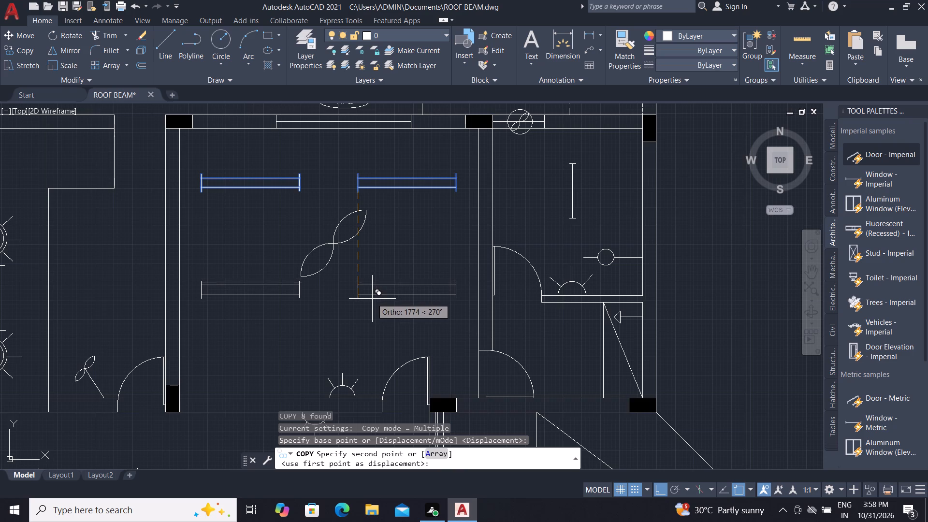
left_click(382, 342)
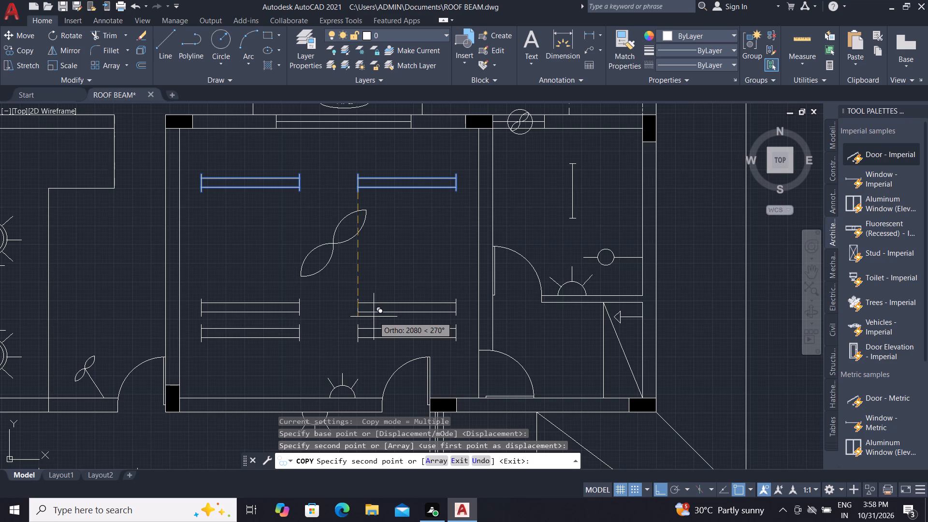
key("Escape")
key("Escape")
key("Escape")
key("Escape")
key("Escape")
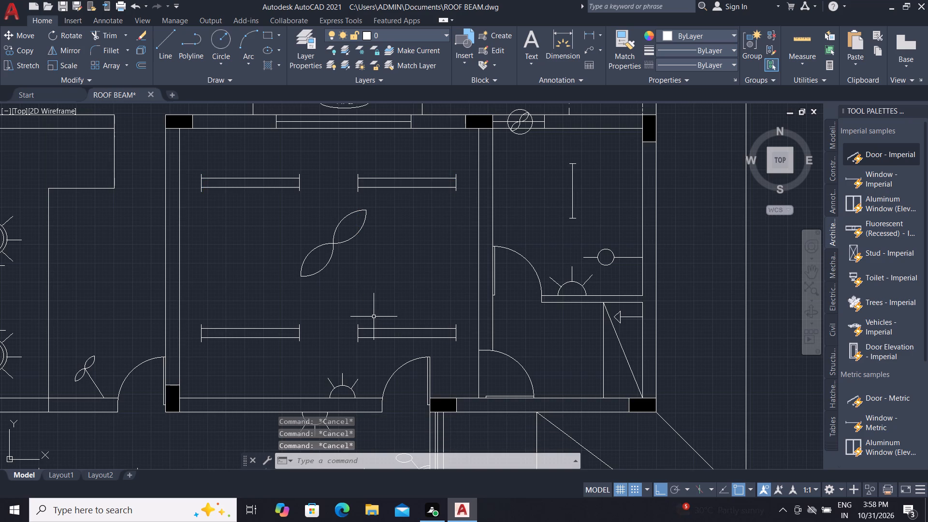
key("Escape")
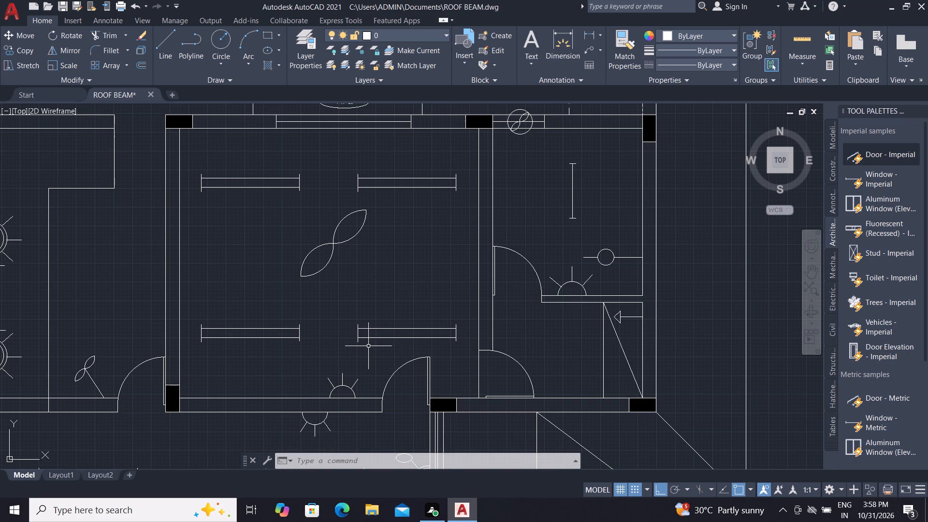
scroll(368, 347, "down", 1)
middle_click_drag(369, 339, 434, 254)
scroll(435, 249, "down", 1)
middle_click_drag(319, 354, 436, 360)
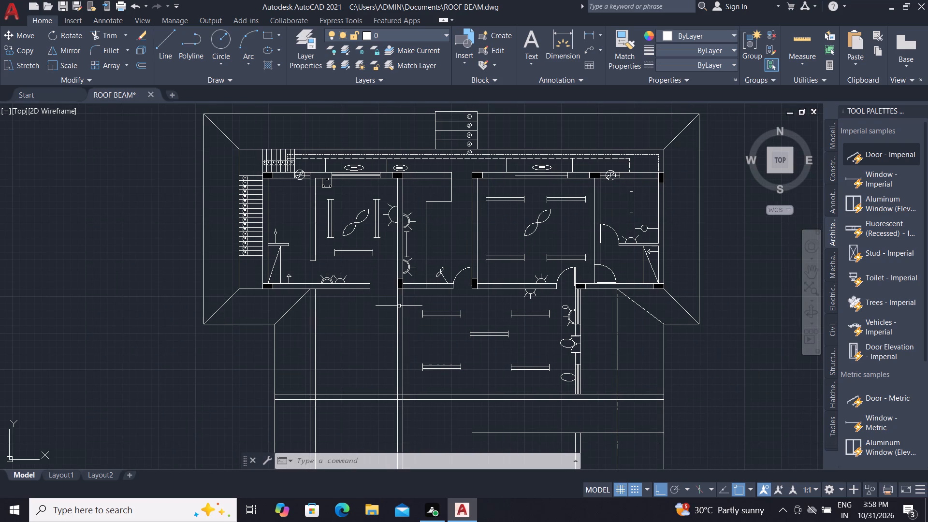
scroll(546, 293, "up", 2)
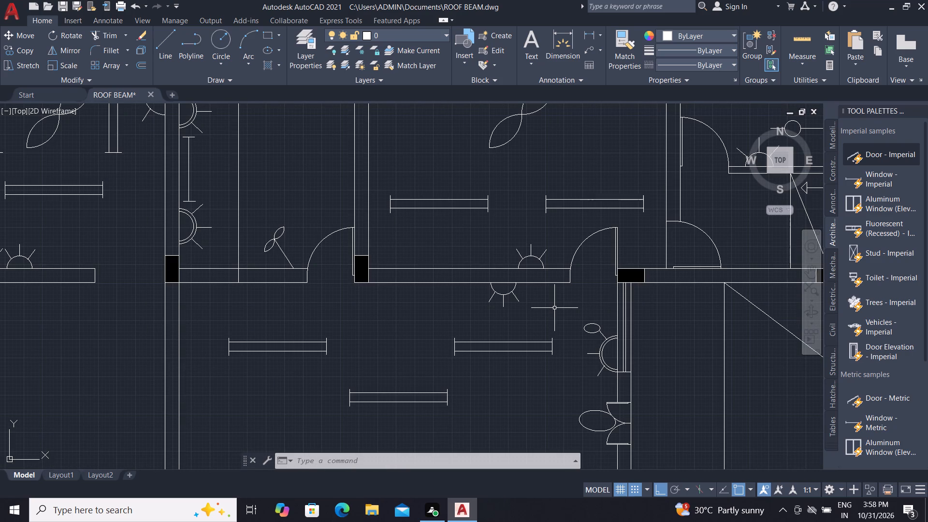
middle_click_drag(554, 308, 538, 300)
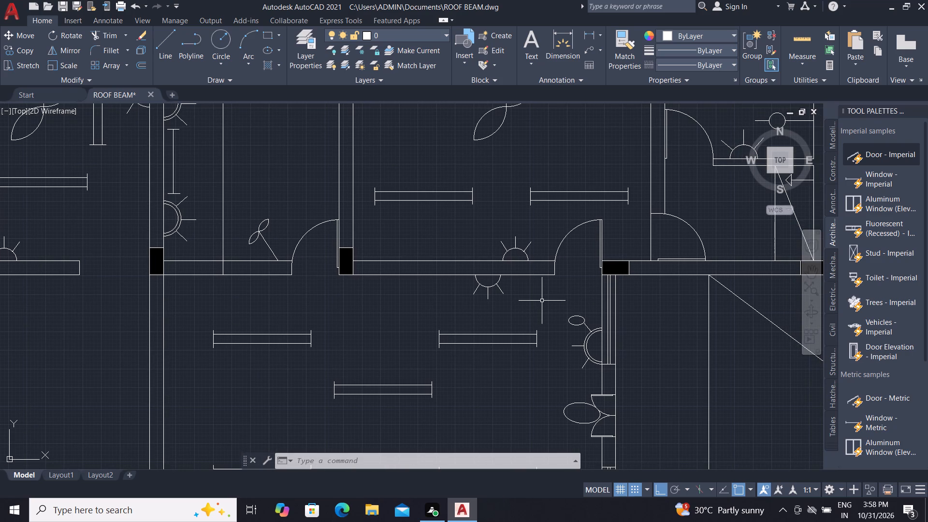
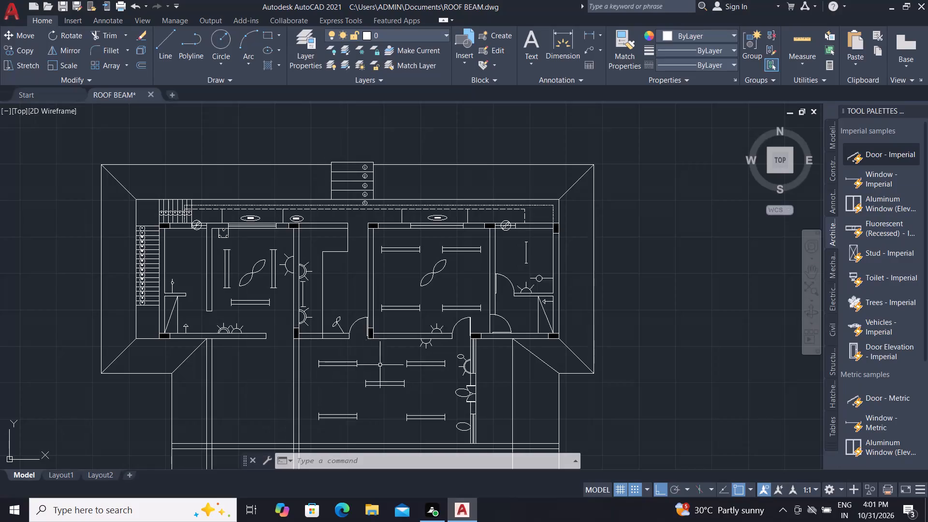
Copy the double door from the hall's east wall straight east into the empty area outside the plan.
scroll(464, 388, "up", 2)
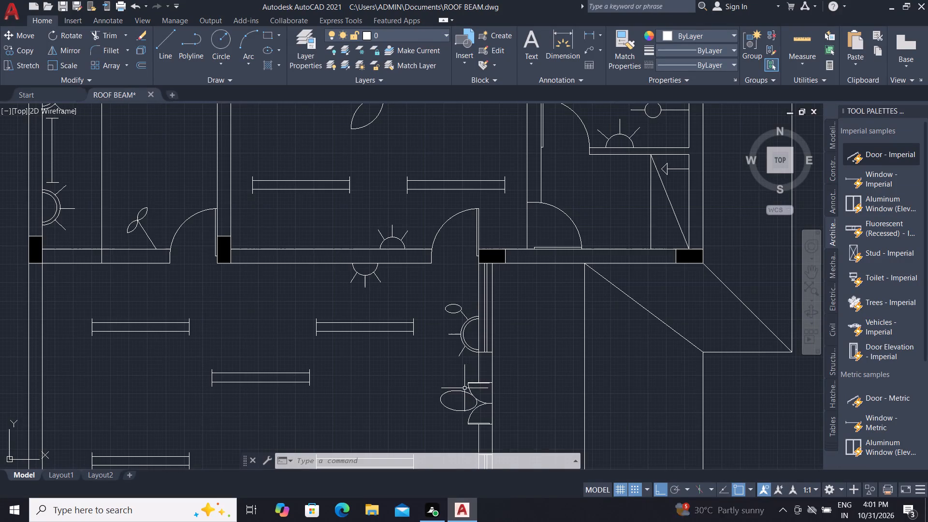
left_click(465, 364)
left_click(513, 426)
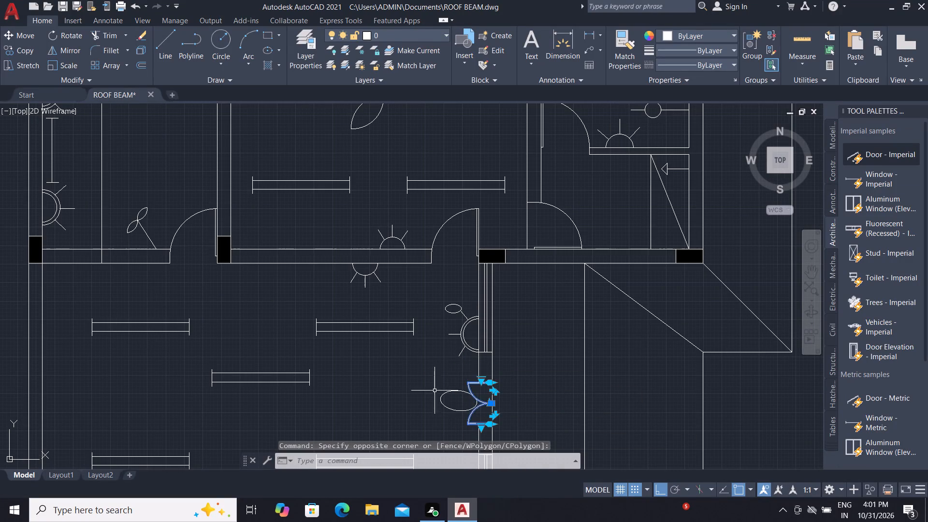
scroll(425, 376, "down", 2)
left_click(13, 50)
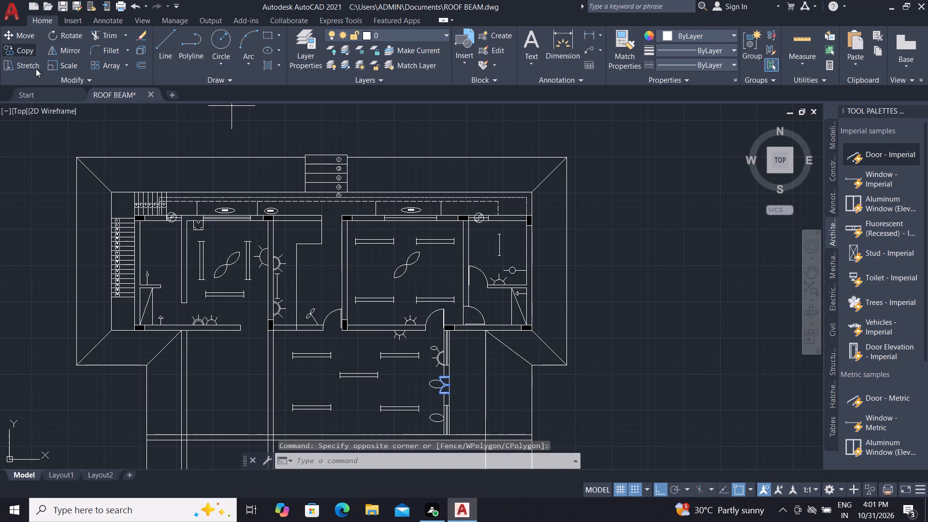
left_click(451, 385)
scroll(251, 305, "down", 2)
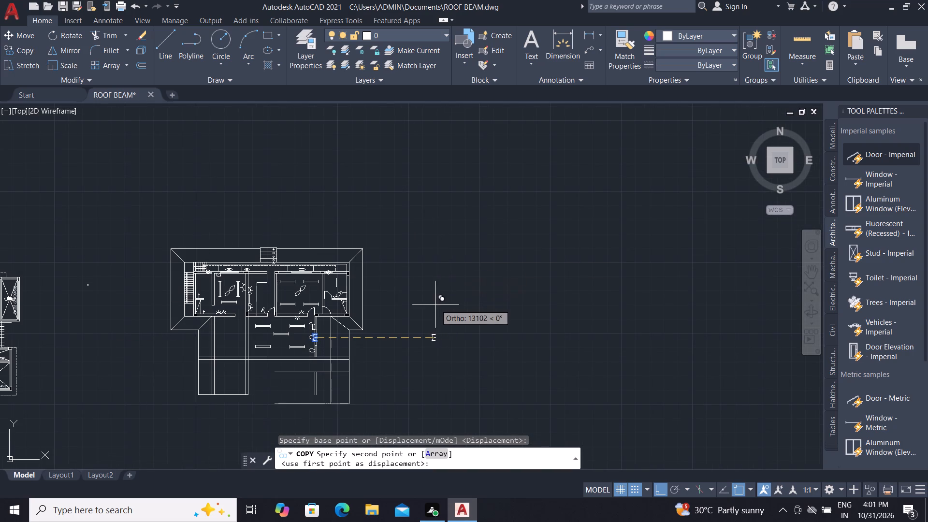
scroll(436, 305, "up", 2)
left_click(436, 303)
scroll(422, 401, "up", 3)
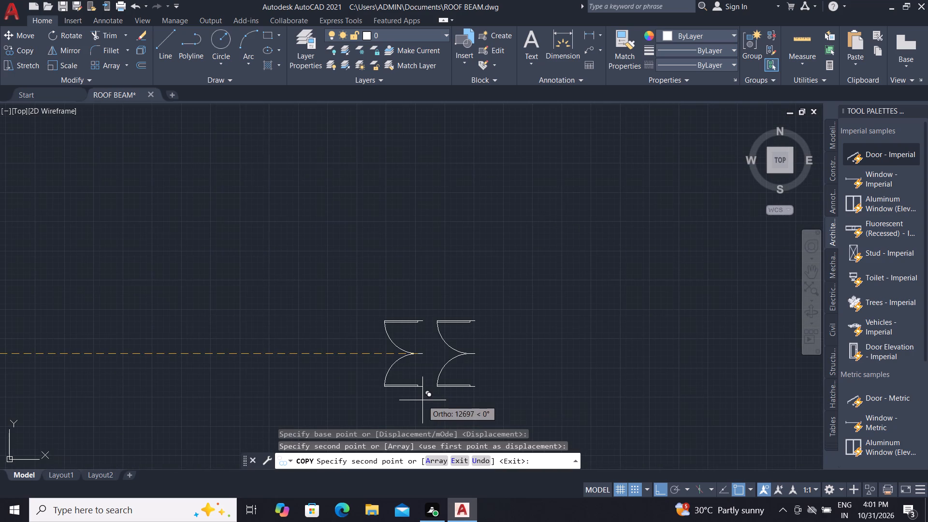
key("Escape")
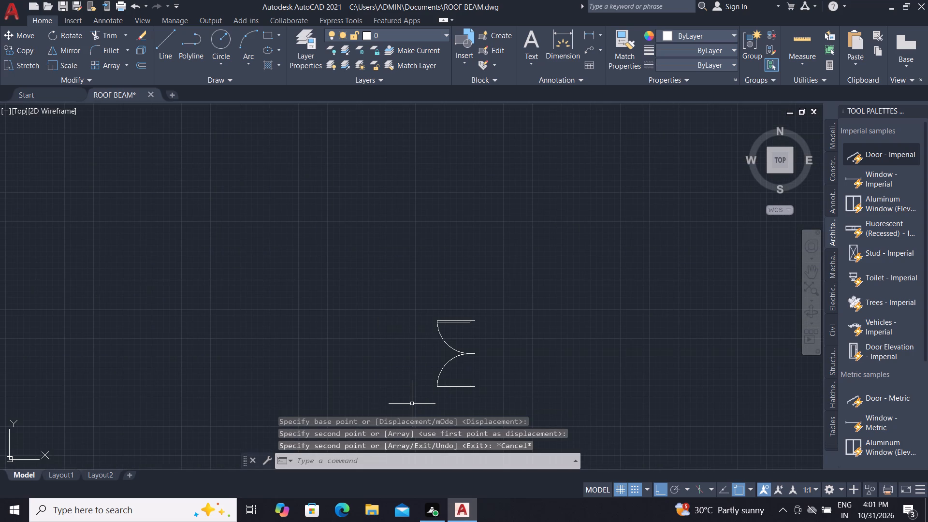
Mirror the double door copy about a vertical line through its east end, keeping the source door.
left_click(419, 292)
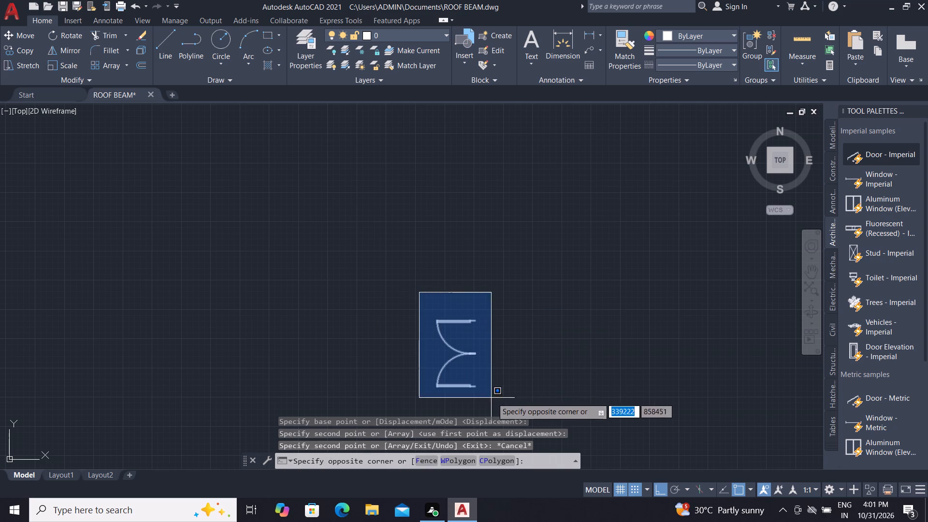
left_click(492, 398)
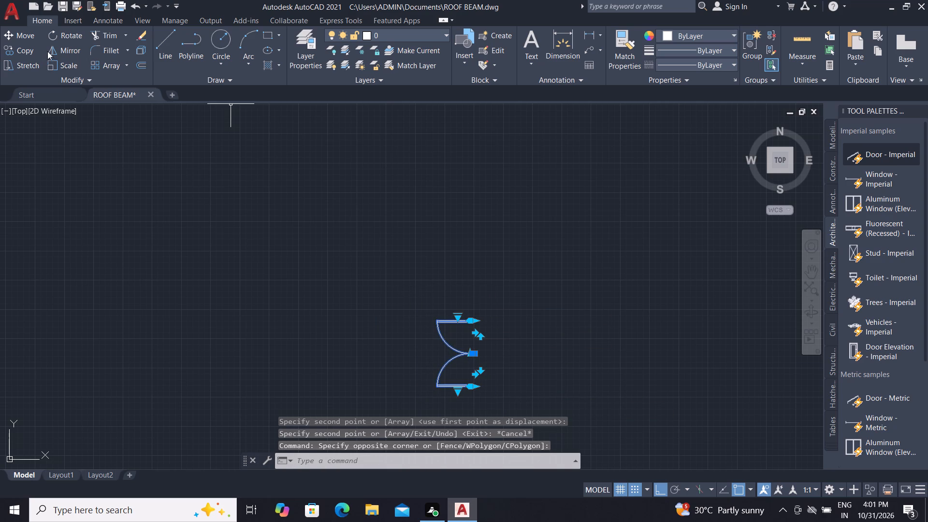
left_click(53, 50)
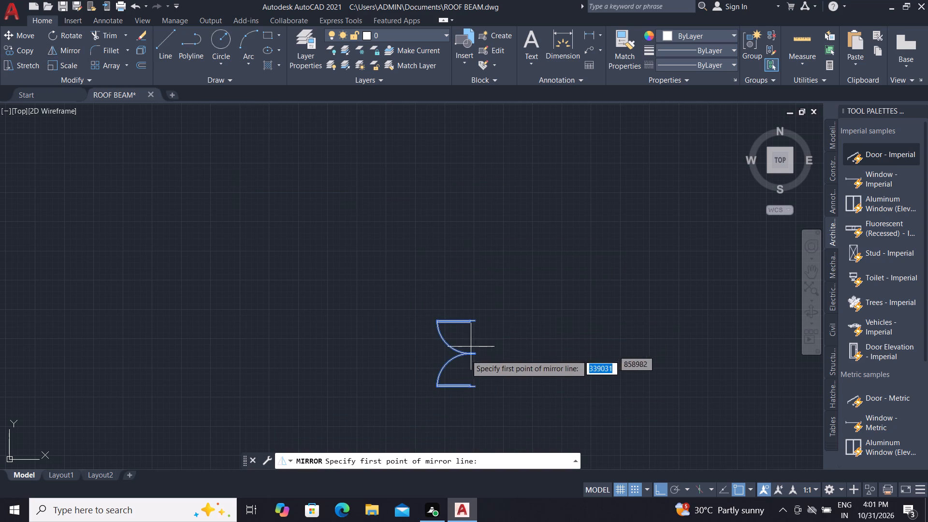
left_click(474, 350)
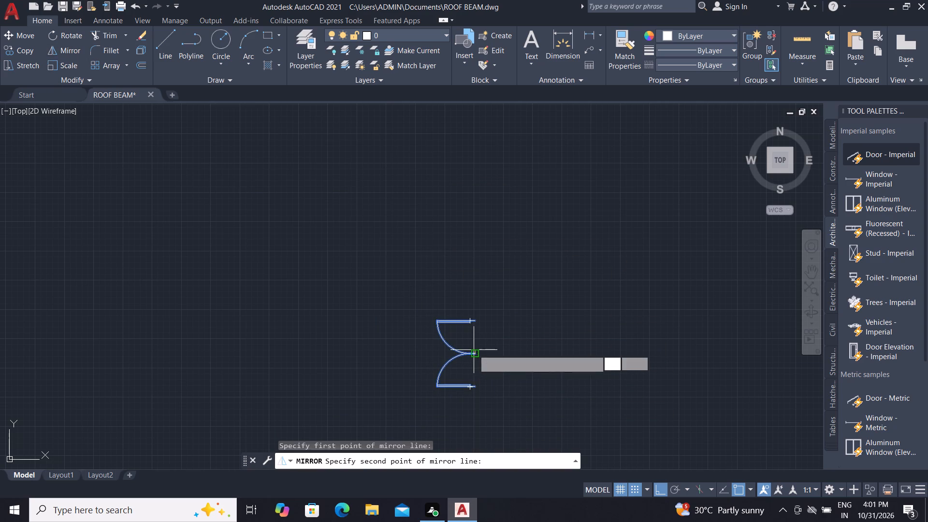
left_click(483, 219)
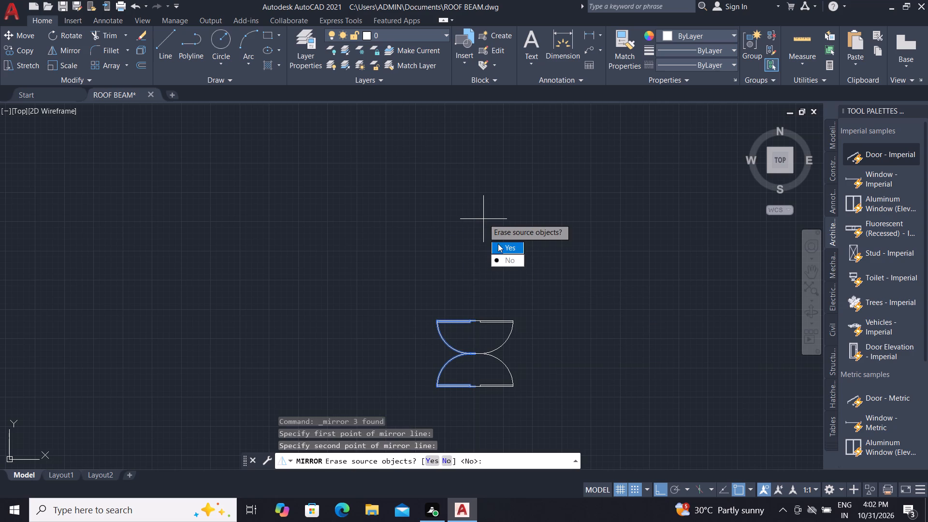
left_click_drag(494, 260, 483, 218)
Move the mirrored double door about 20850 units straight west onto the hall's west wall.
left_click(453, 251)
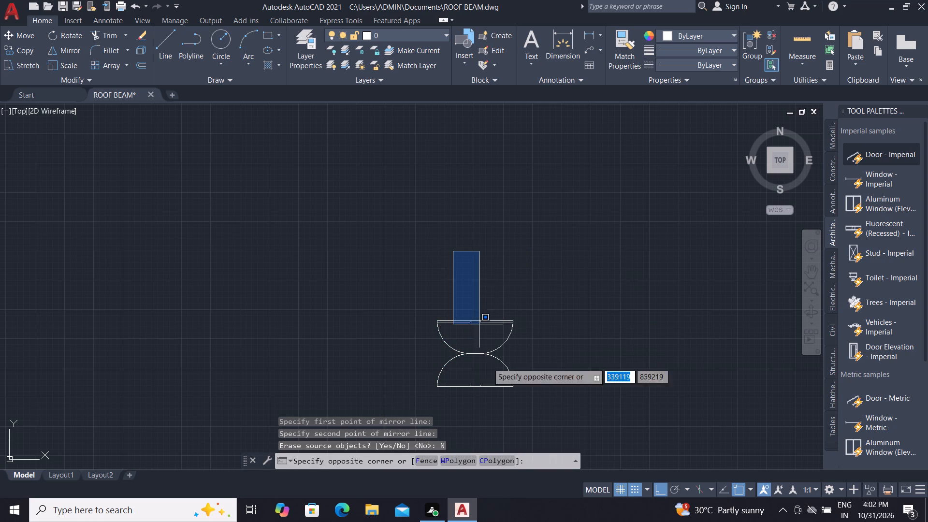
left_click(554, 413)
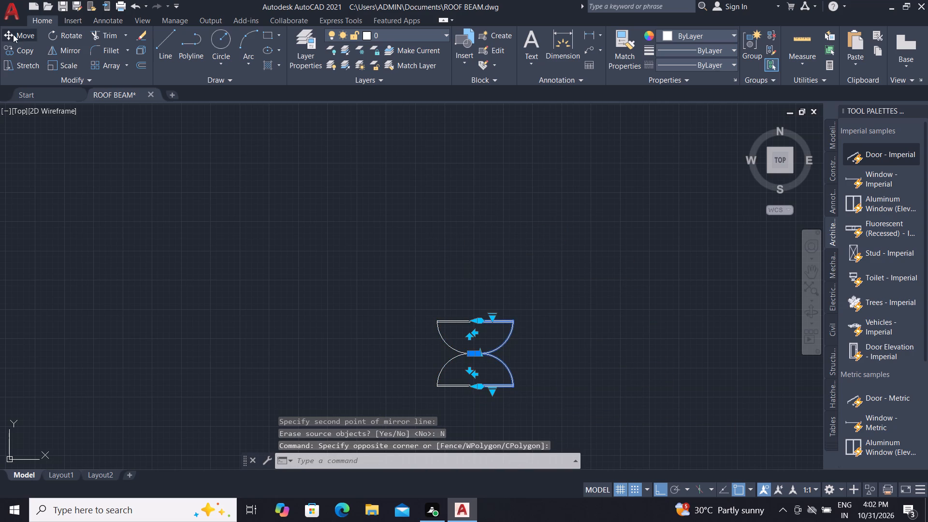
left_click(15, 35)
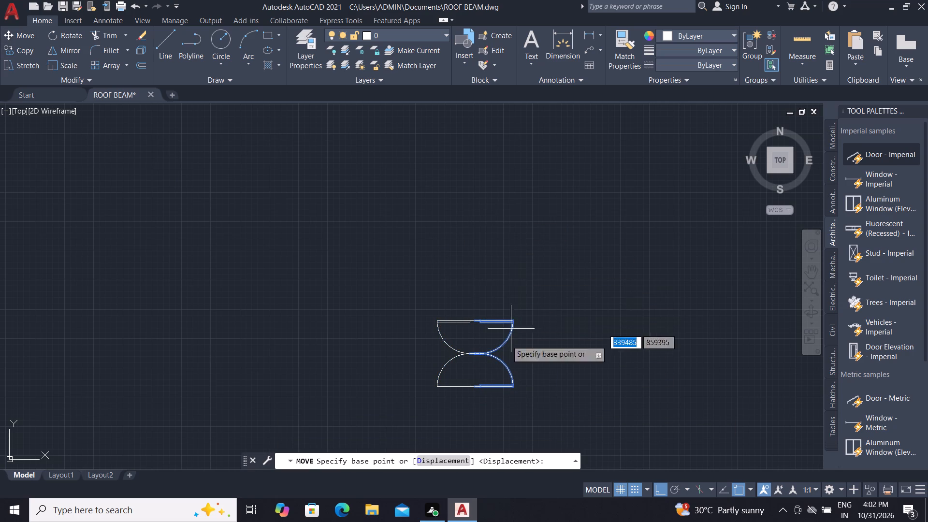
left_click(470, 353)
scroll(479, 295, "down", 3)
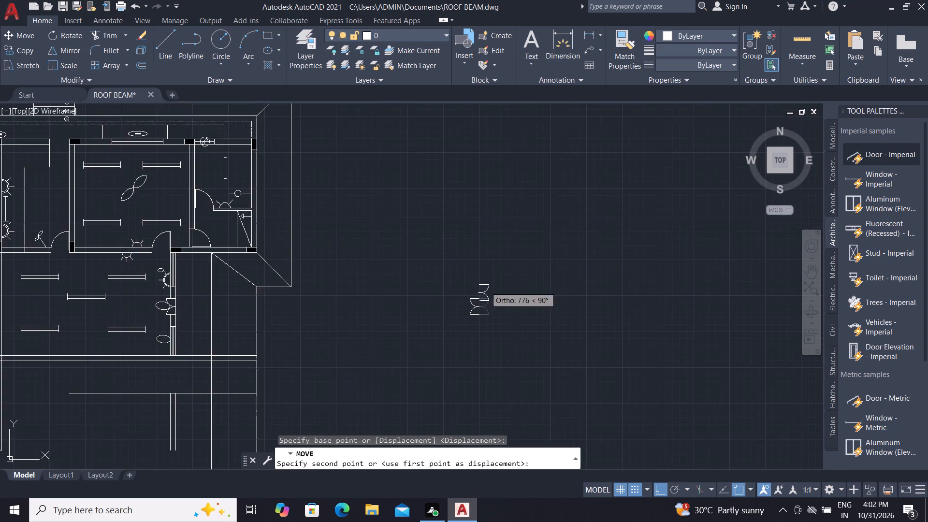
scroll(488, 283, "down", 2)
scroll(271, 281, "up", 2)
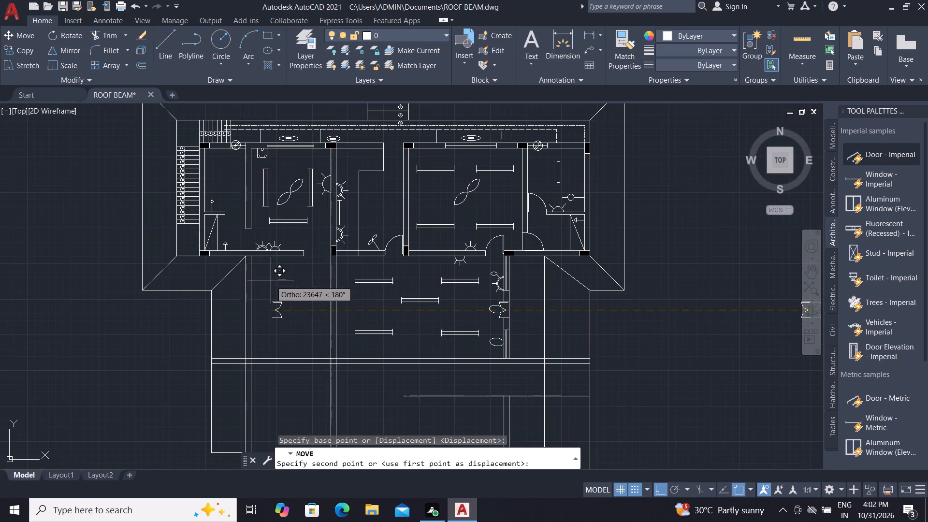
scroll(332, 275, "up", 4)
scroll(337, 276, "down", 2)
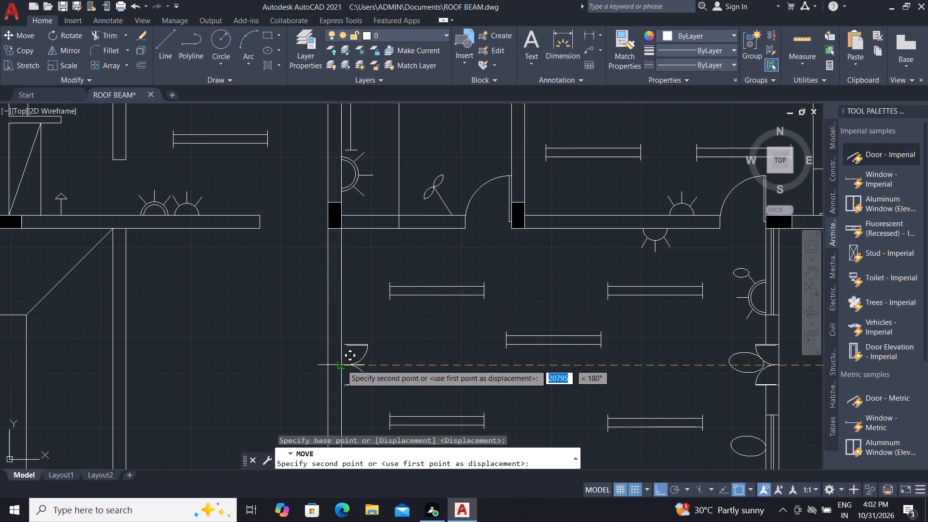
scroll(338, 363, "up", 3)
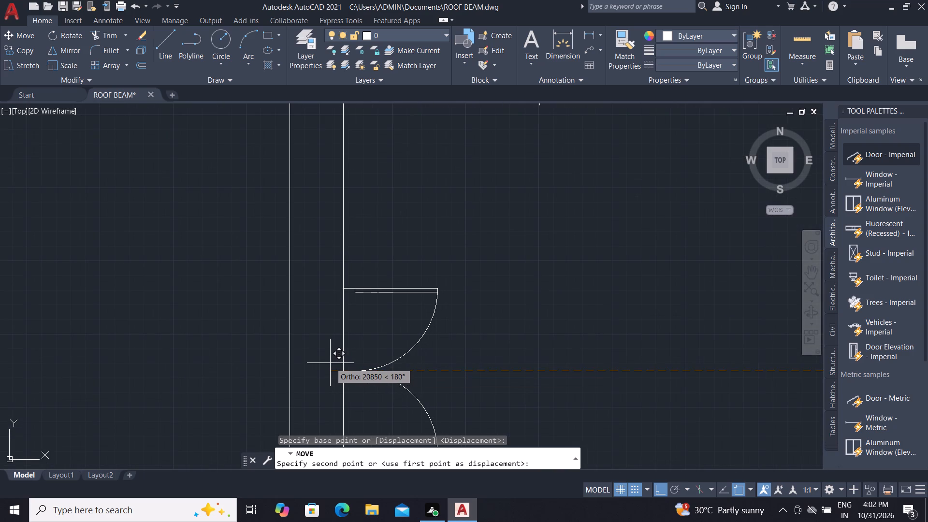
left_click(331, 362)
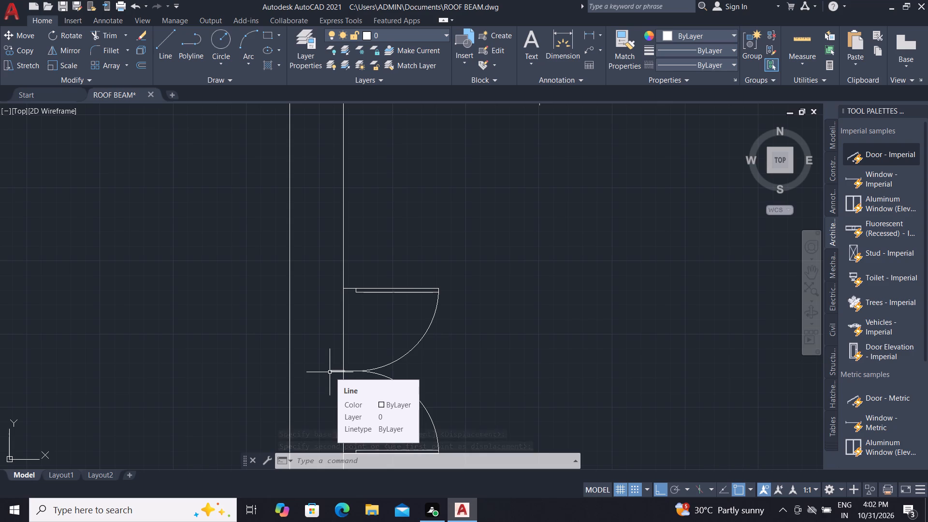
Move both leaves of the west wall's double door 231 units west, onto the wall's outer line.
scroll(328, 365, "down", 4)
scroll(334, 355, "up", 1)
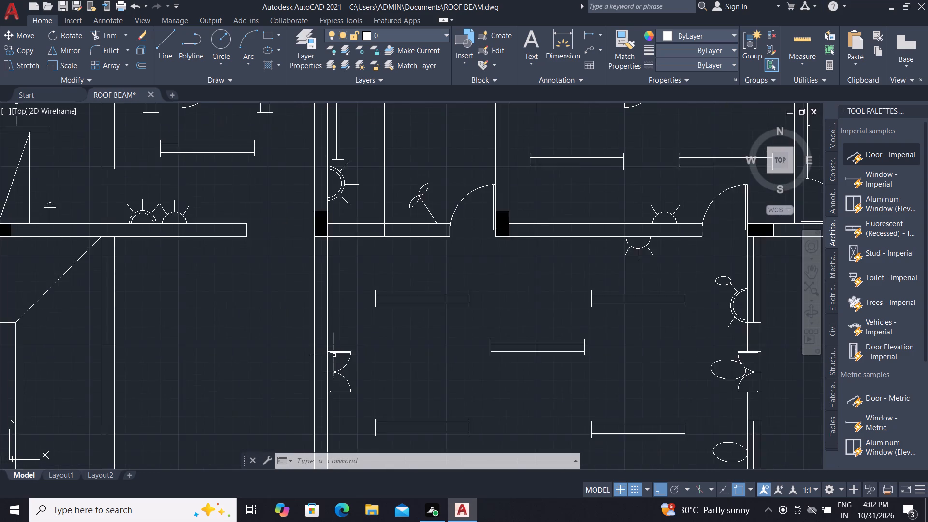
scroll(334, 355, "up", 1)
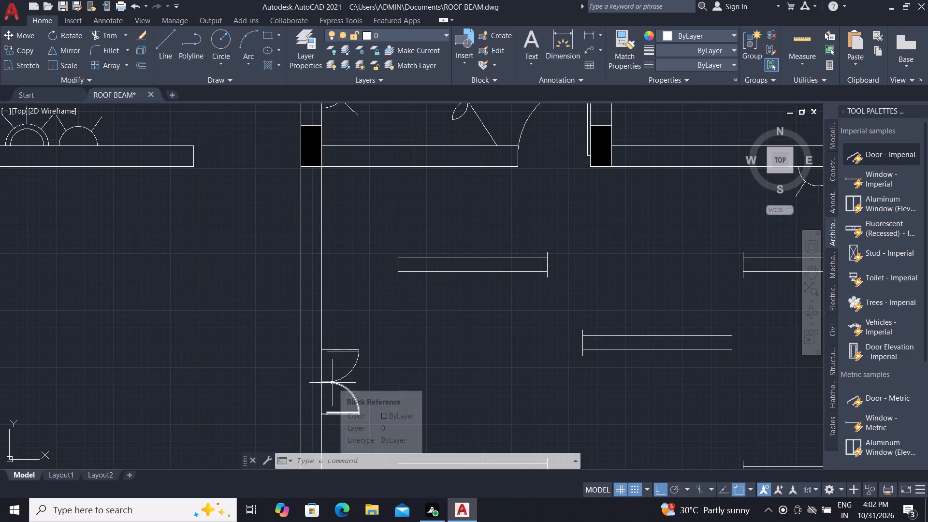
left_click(333, 383)
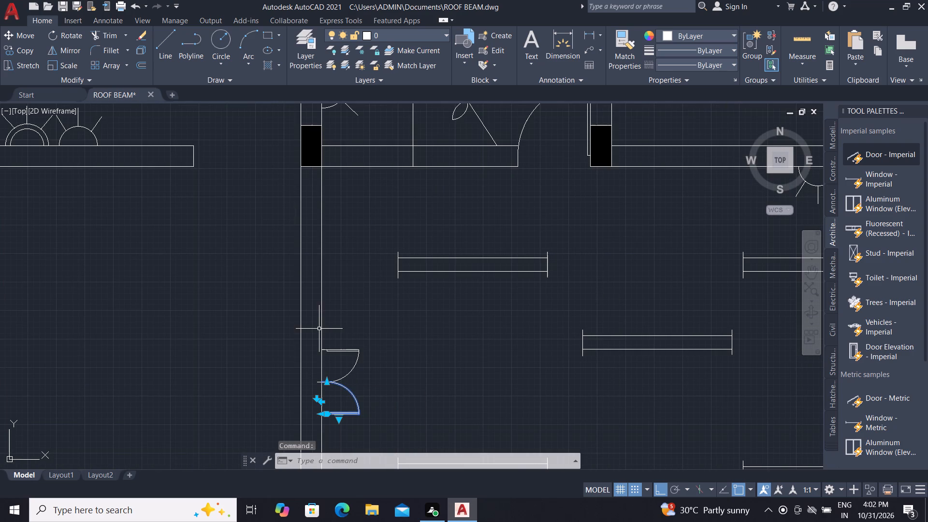
left_click(334, 350)
scroll(313, 388, "up", 3)
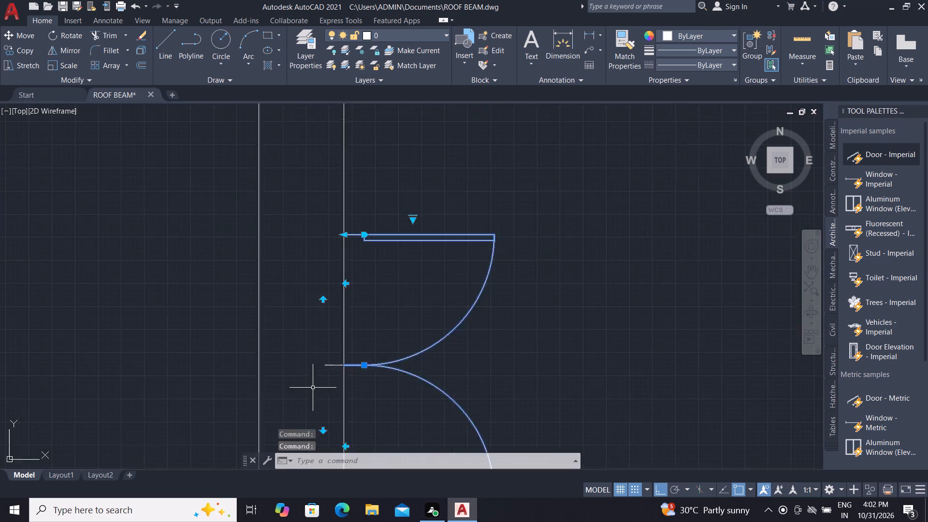
scroll(313, 388, "up", 2)
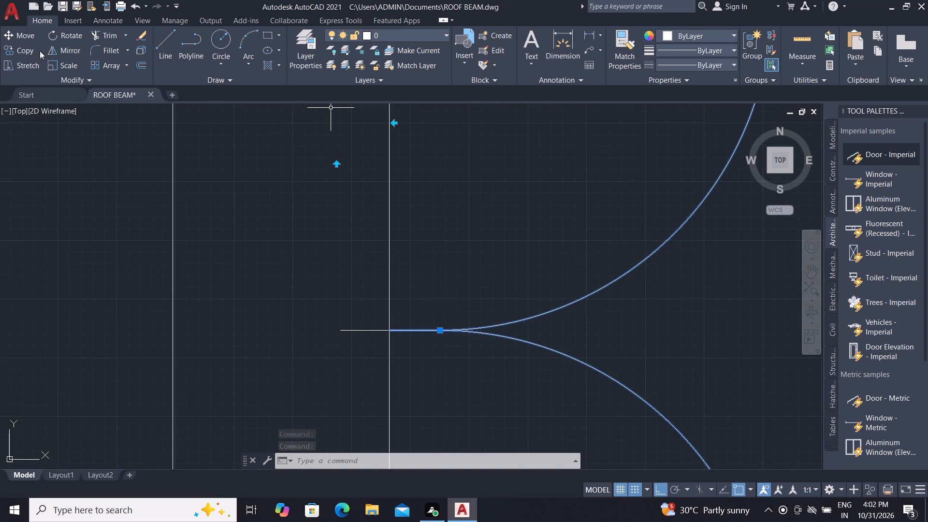
left_click(7, 33)
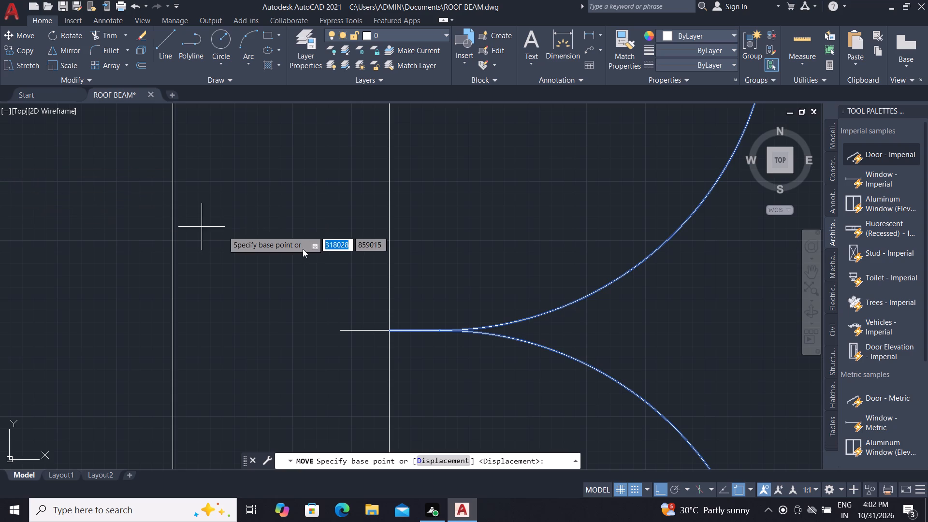
left_click(390, 330)
scroll(382, 301, "down", 1)
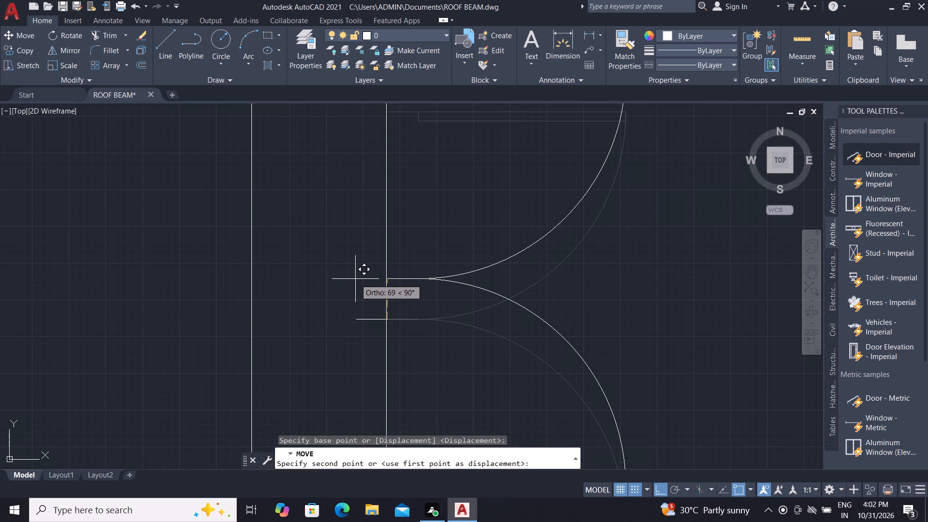
scroll(353, 278, "down", 1)
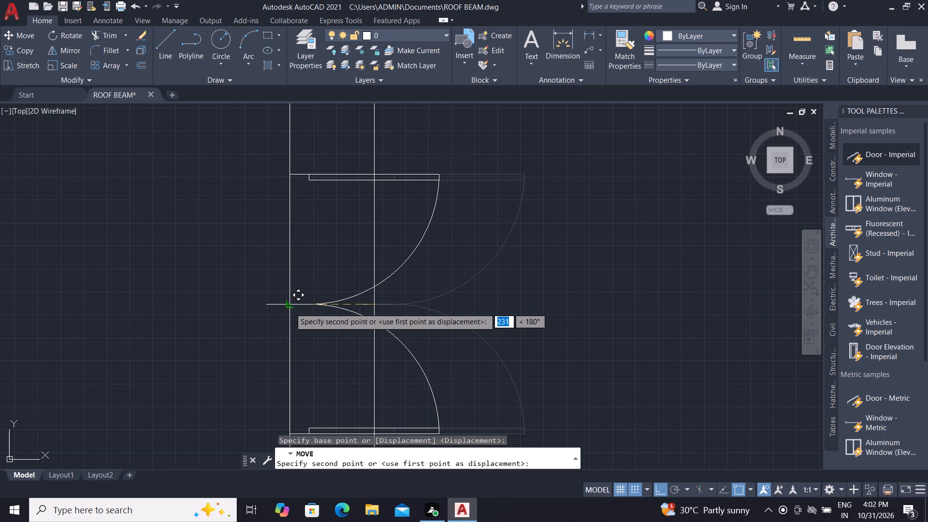
left_click(290, 308)
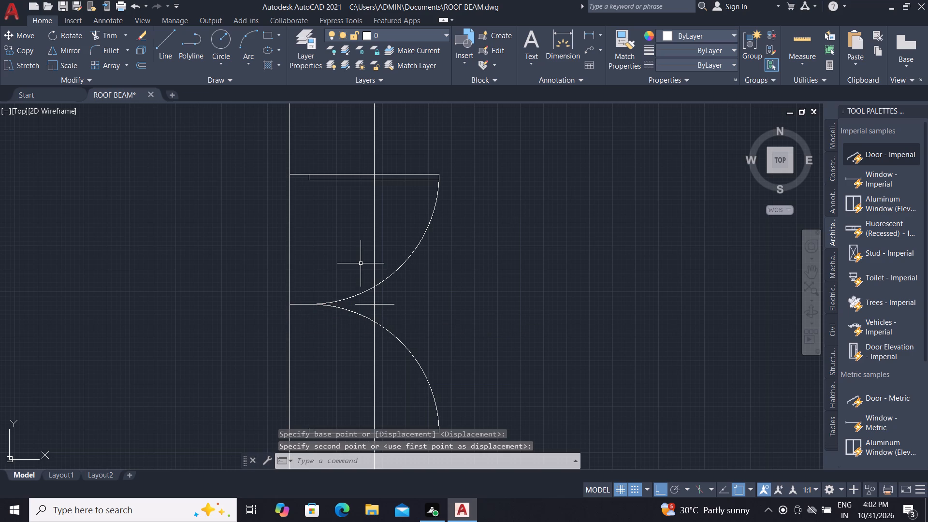
key("Escape")
key("Escape")
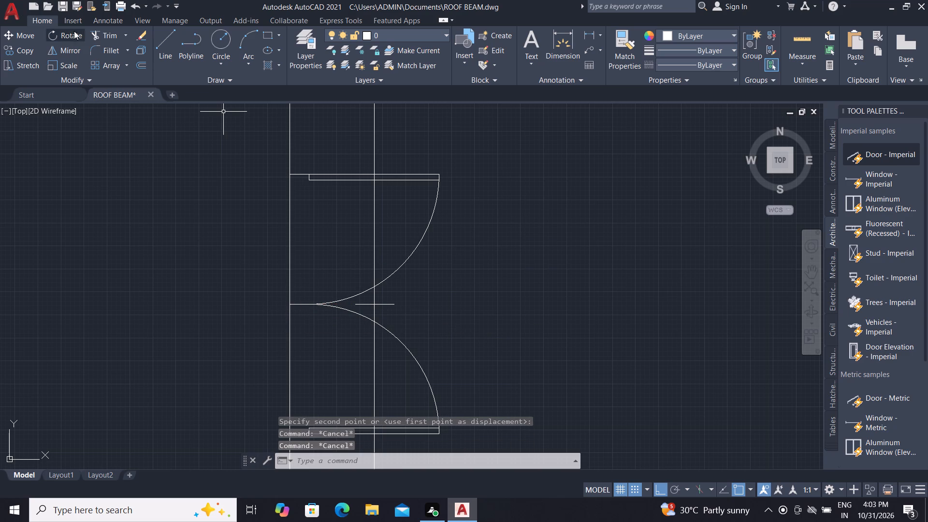
Trim the hall's west inner wall line where it crosses the north leaf panel of the double door.
left_click(94, 32)
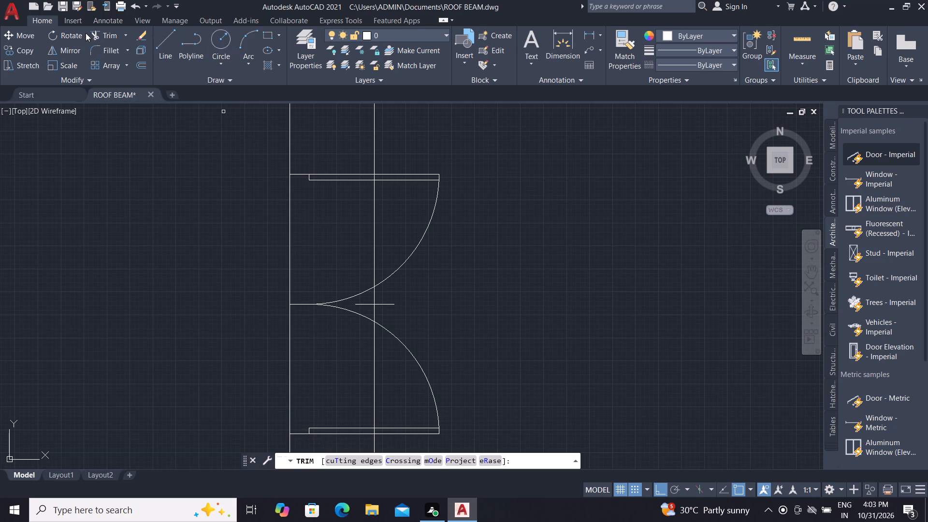
left_click(373, 176)
scroll(375, 176, "up", 2)
left_click(366, 173)
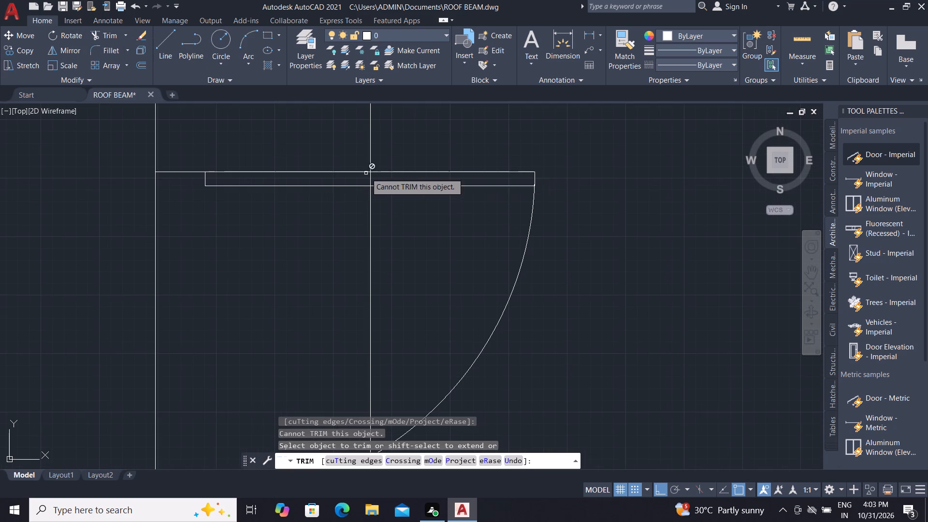
left_click(366, 177)
left_click(387, 180)
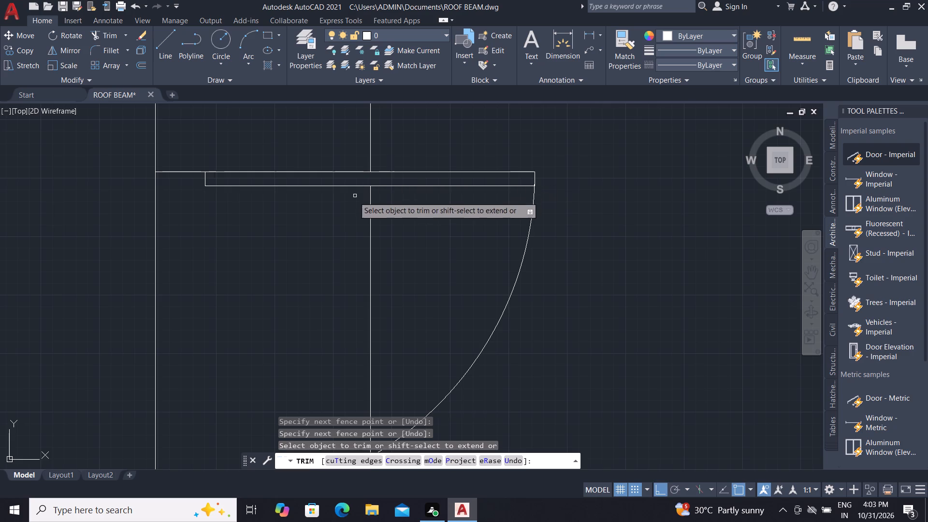
Trim away the short horizontal line at the double door's middle and the inner wall line between the two swing arcs.
scroll(350, 199, "down", 2)
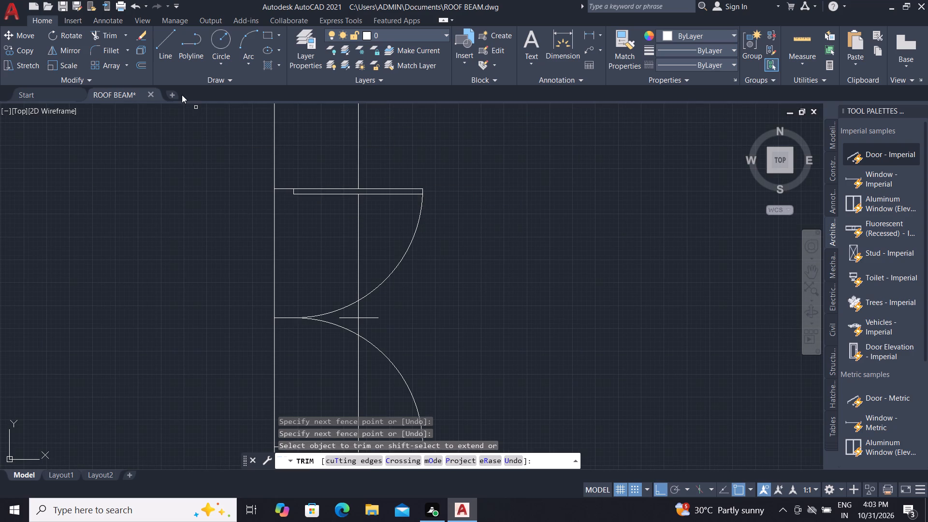
scroll(182, 95, "down", 2)
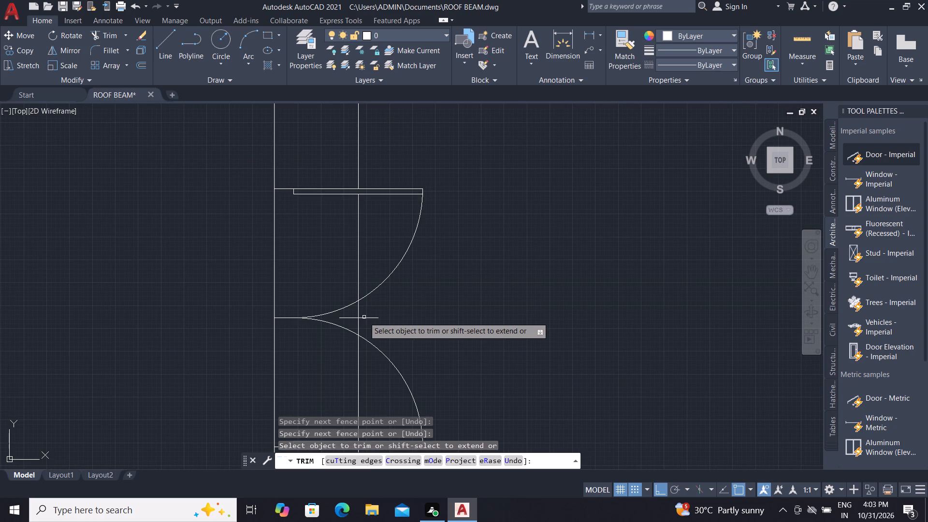
left_click(365, 318)
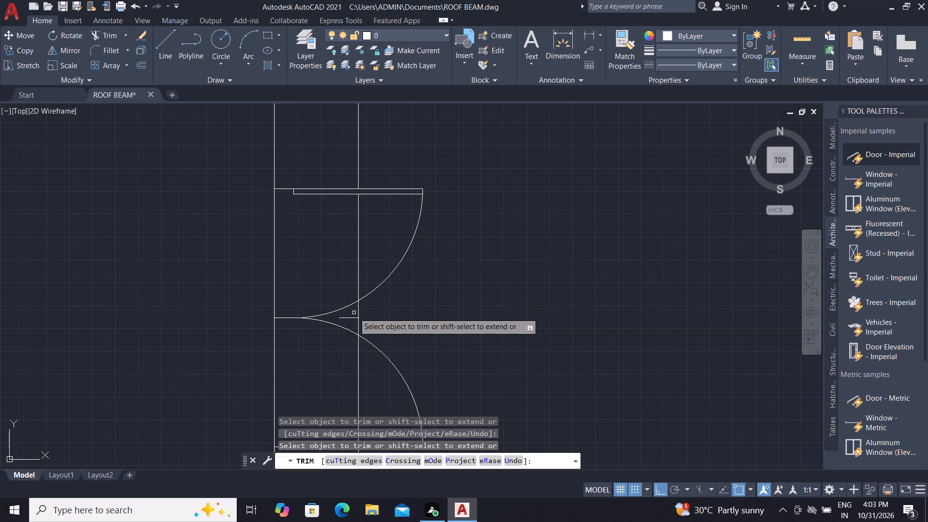
left_click(354, 319)
left_click(357, 317)
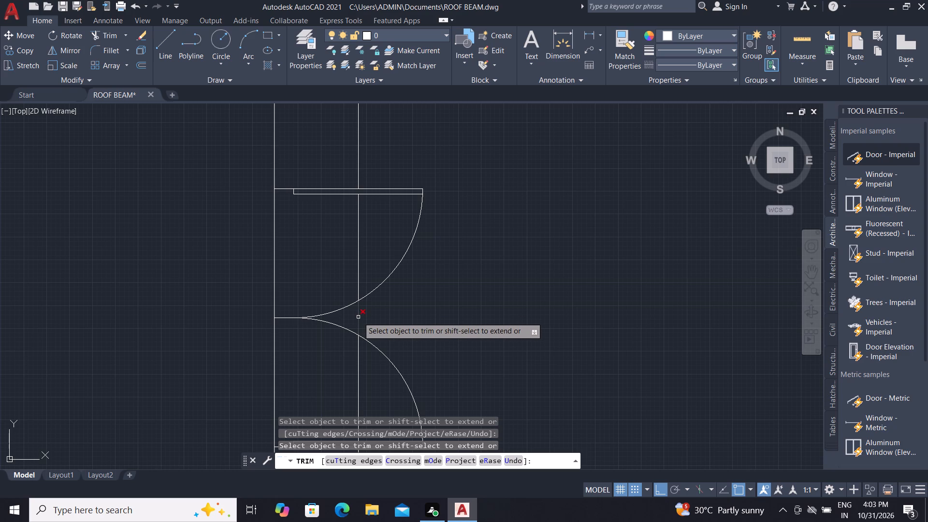
left_click(360, 318)
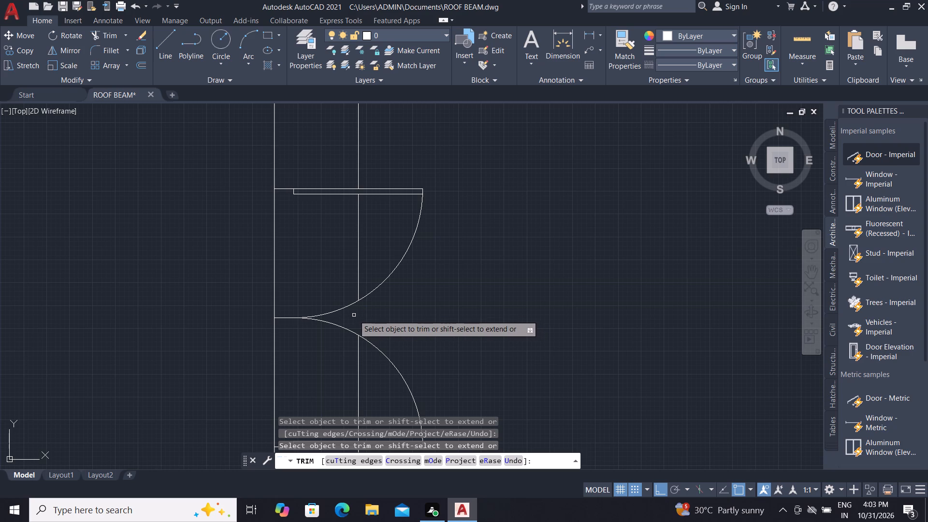
Trim the inner wall line inside the swing areas of the double door's north and south leaves.
left_click(359, 279)
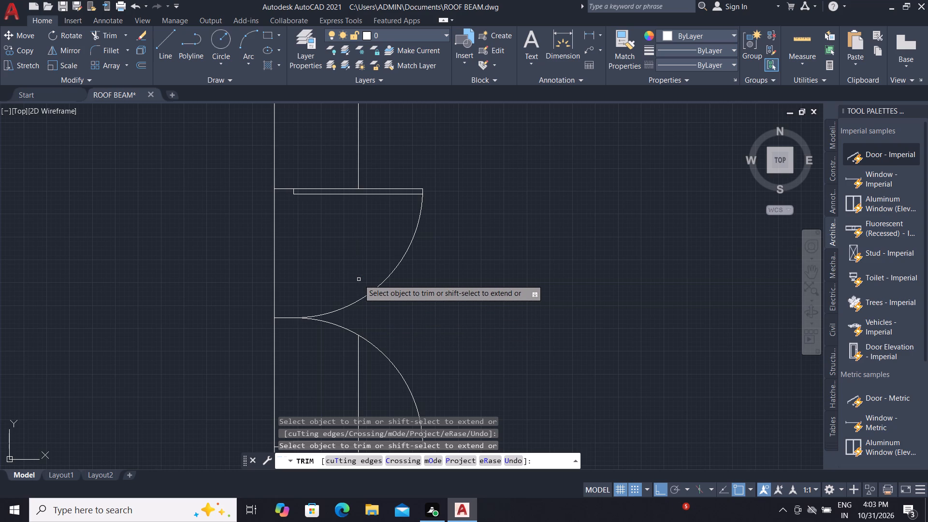
scroll(359, 271, "down", 1)
middle_click_drag(375, 243, 377, 247)
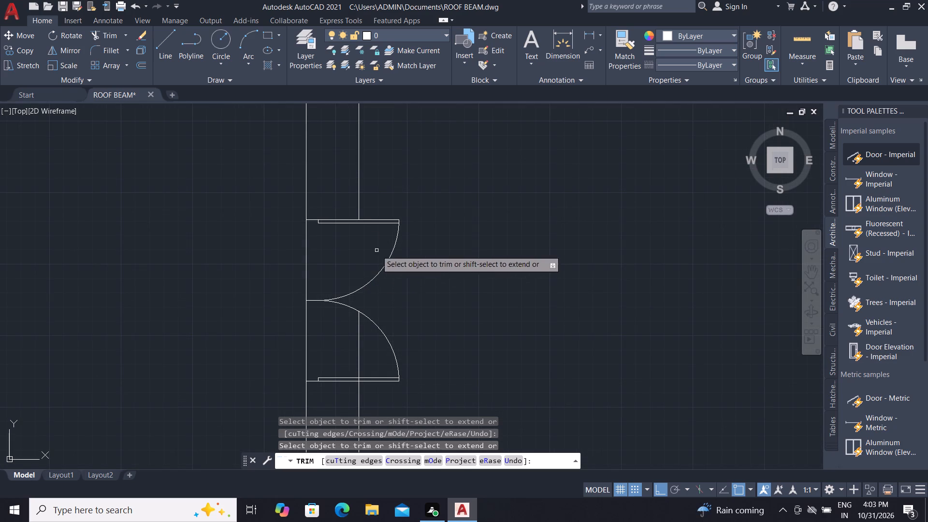
middle_click_drag(377, 247, 372, 227)
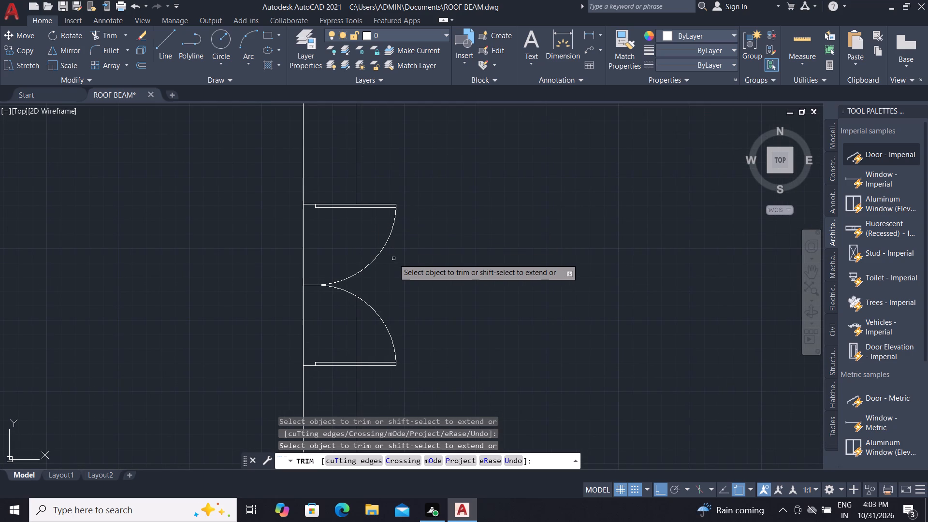
left_click(354, 309)
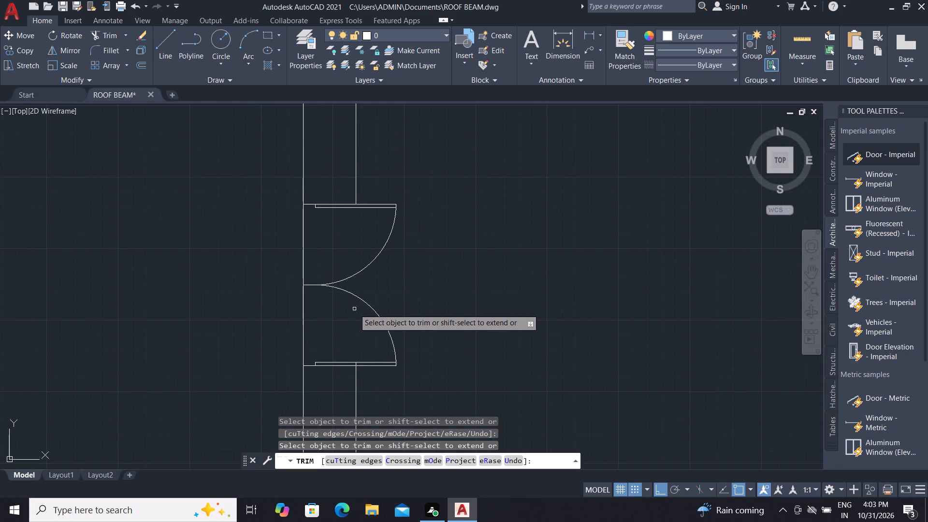
Trim the leftover piece of inner wall line inside the south leaf panel and end the Trim command.
scroll(391, 264, "down", 1)
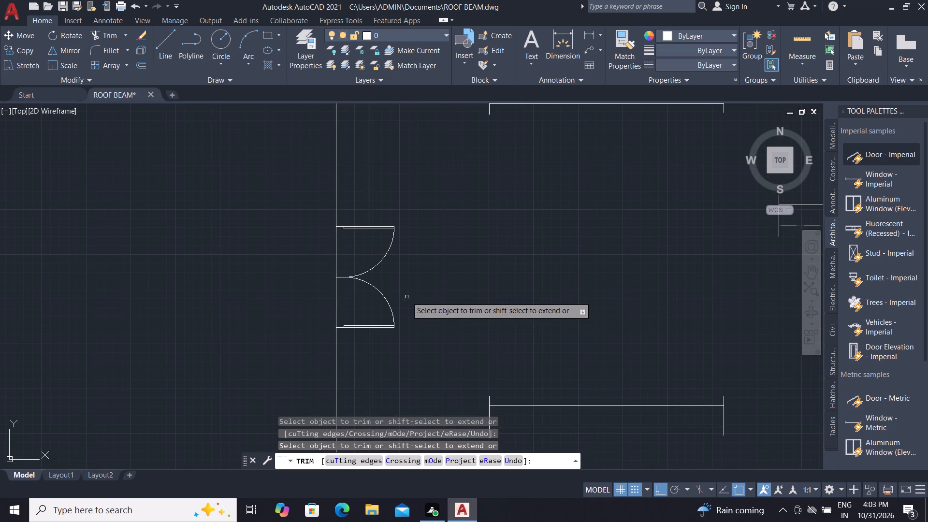
scroll(370, 325, "up", 3)
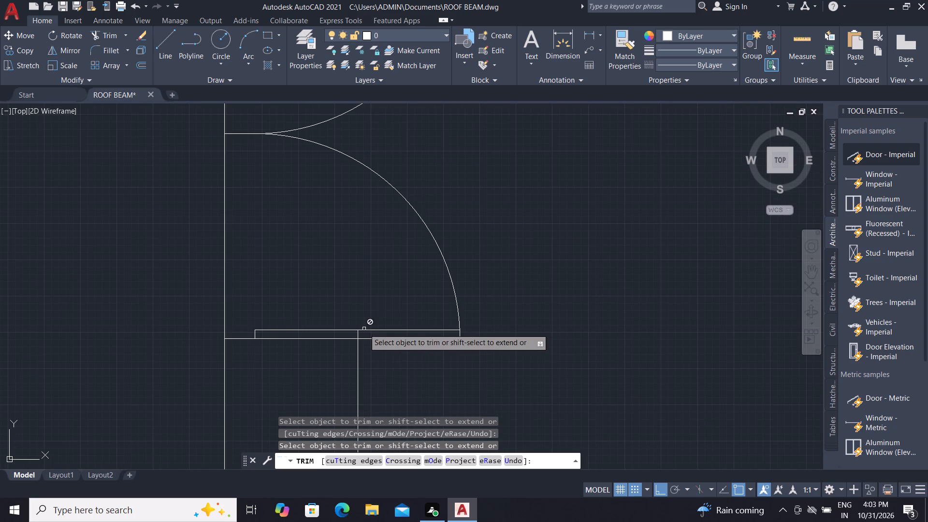
scroll(460, 232, "down", 1)
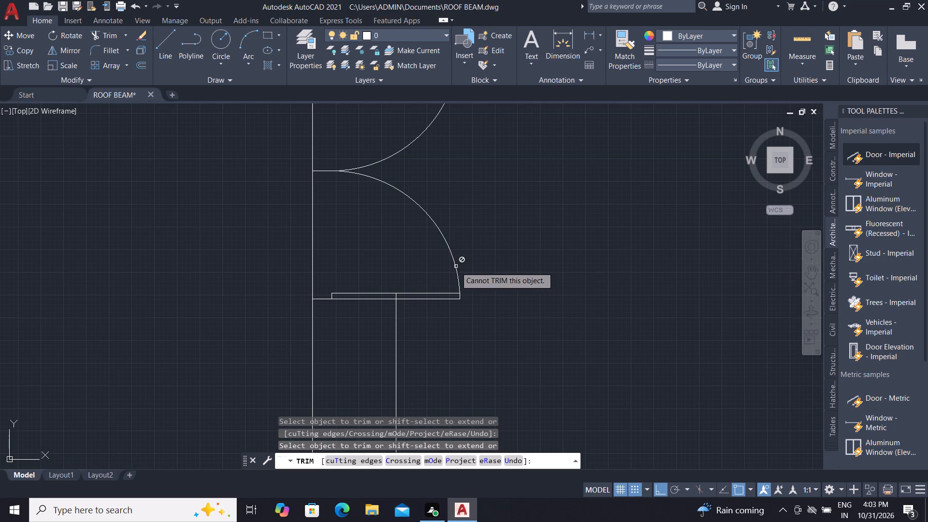
scroll(351, 311, "up", 2)
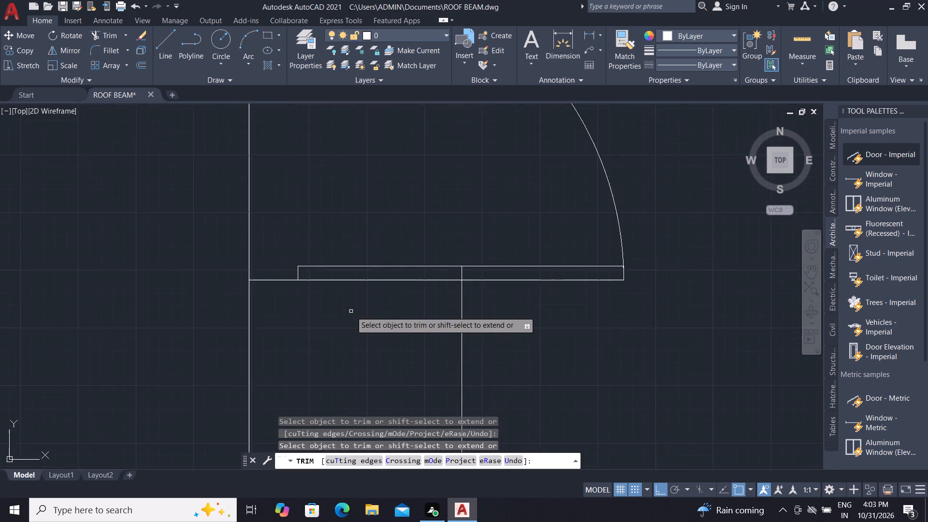
scroll(351, 311, "up", 2)
scroll(385, 275, "down", 1)
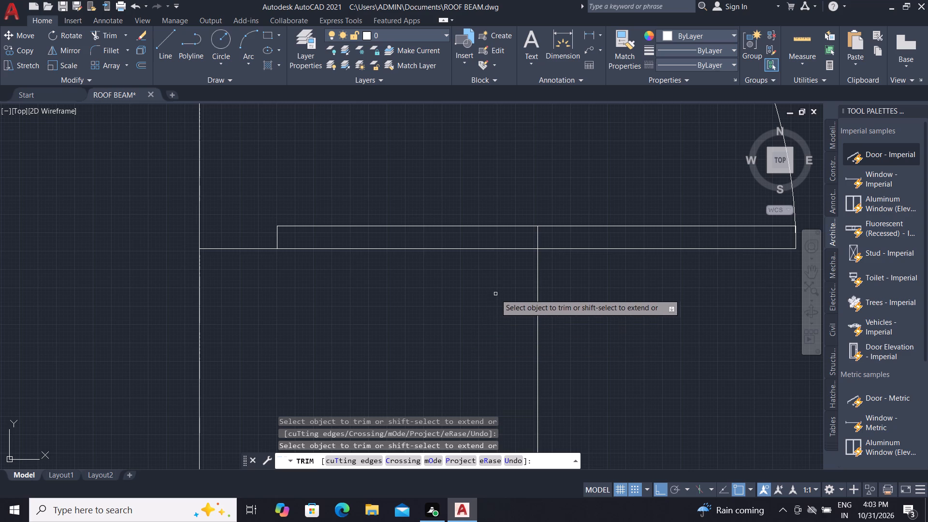
scroll(545, 236, "up", 2)
left_click(548, 236)
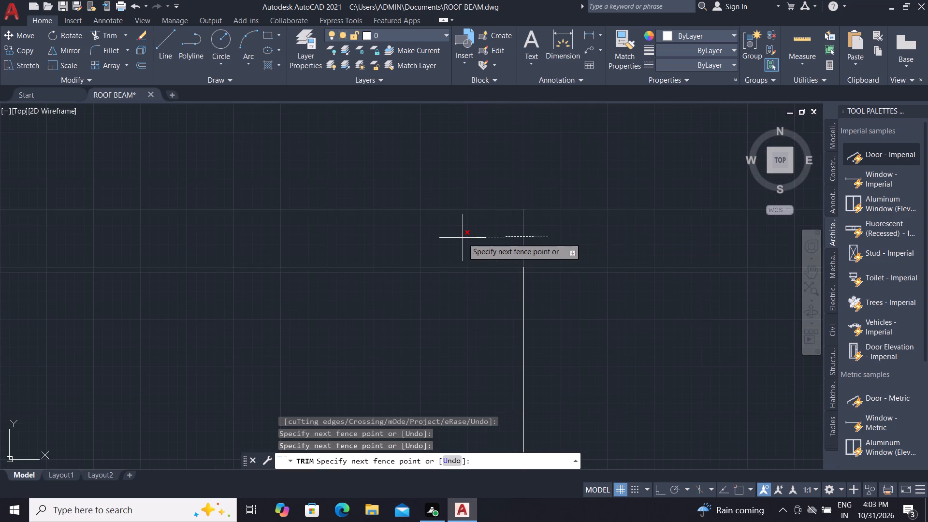
left_click(463, 238)
scroll(463, 236, "down", 2)
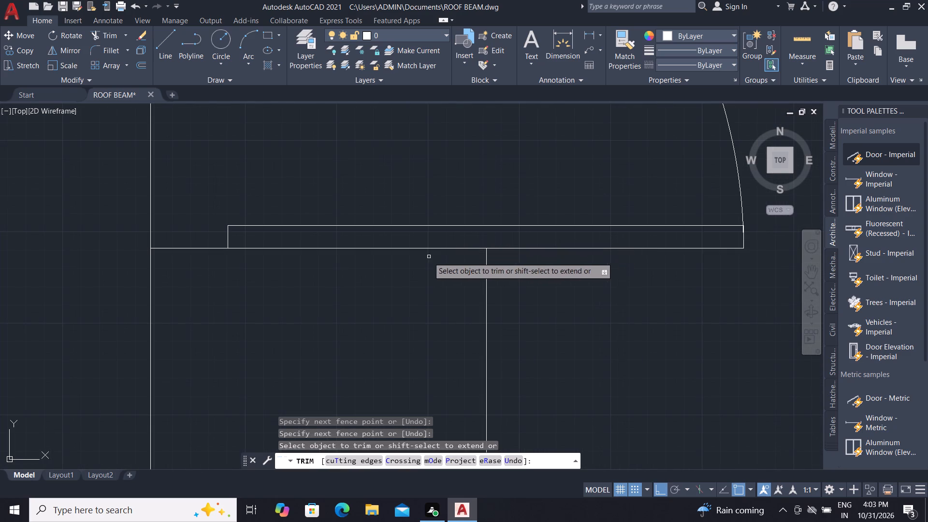
scroll(397, 307, "down", 2)
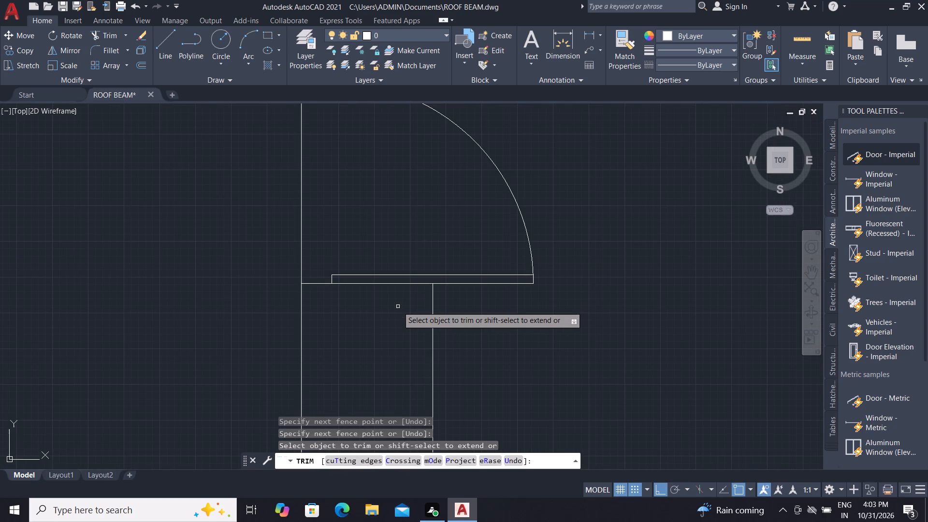
scroll(398, 306, "down", 1)
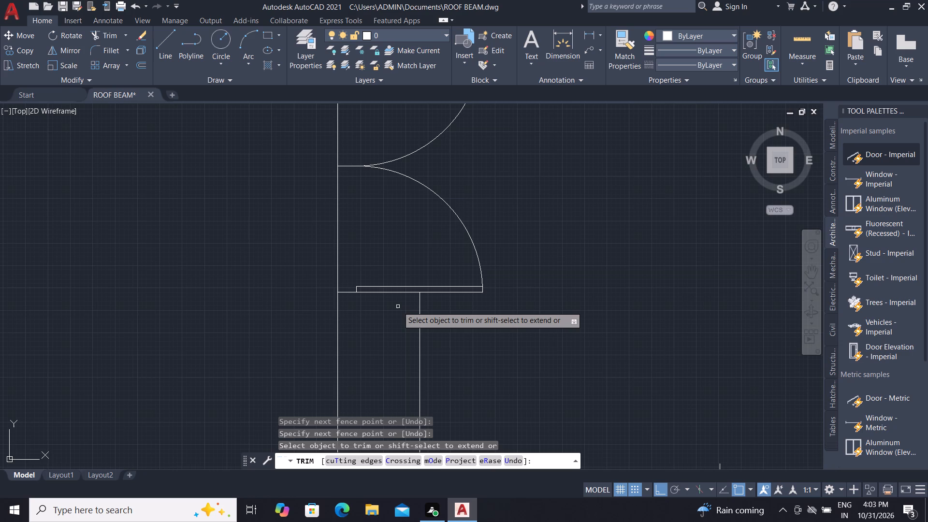
scroll(398, 306, "down", 1)
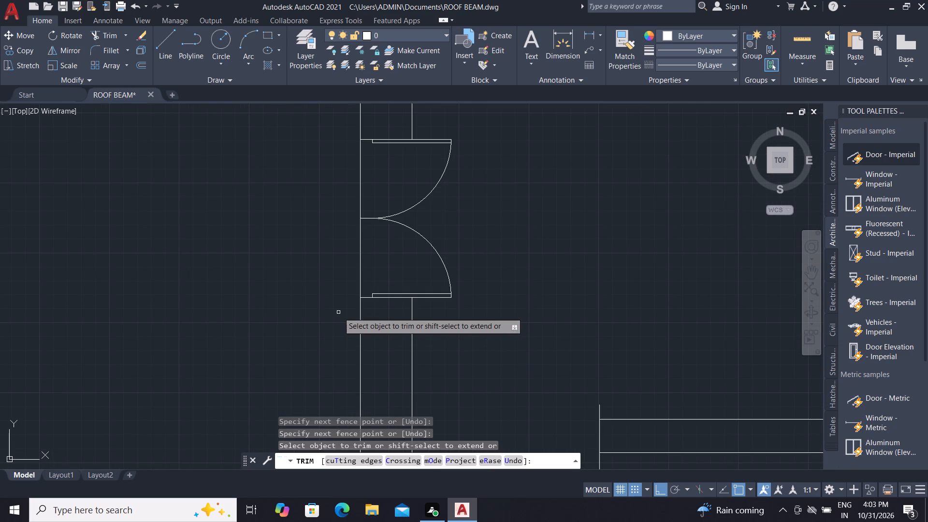
key("Escape")
key("Escape")
key("Escape")
key("Escape")
key("Escape")
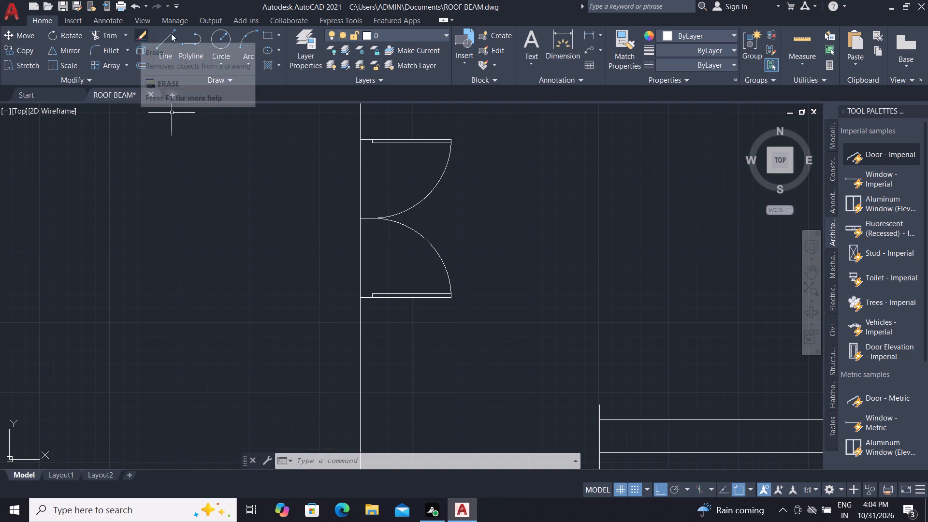
Draw a rectangle about 232 by 354 between the two wall lines, directly north of the west wall's double door.
left_click(280, 33)
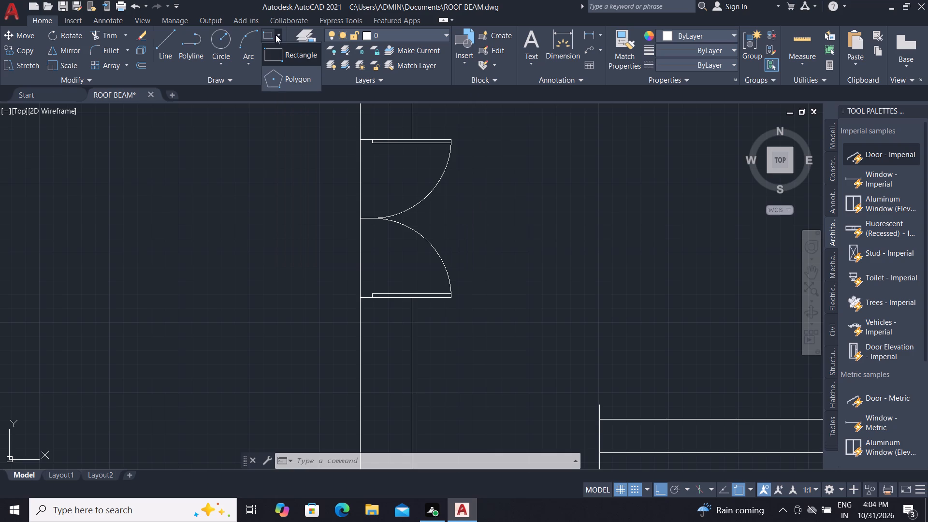
left_click(280, 52)
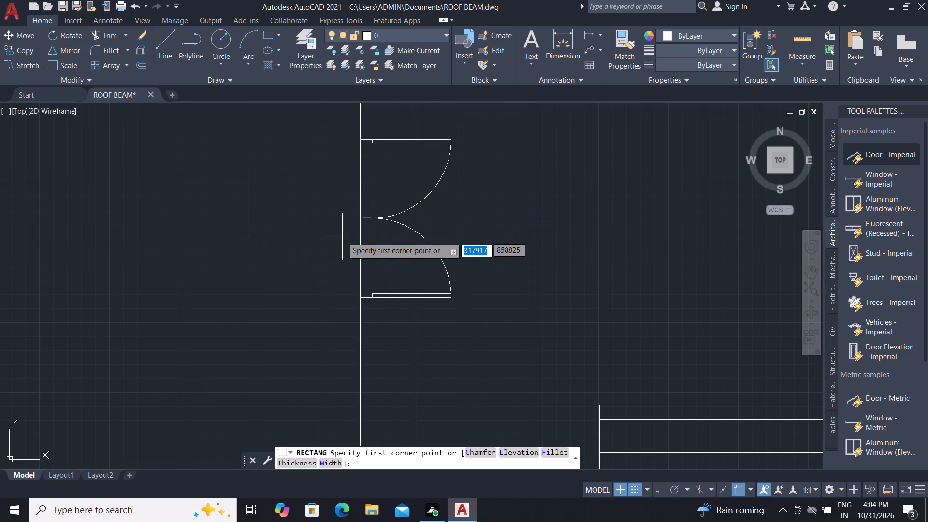
middle_click_drag(341, 237, 344, 278)
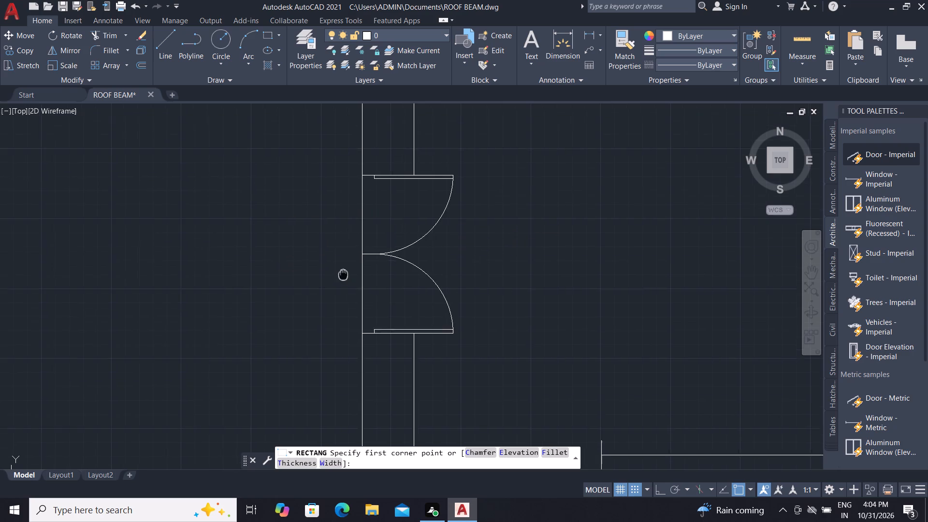
middle_click_drag(344, 278, 338, 319)
scroll(342, 321, "down", 1)
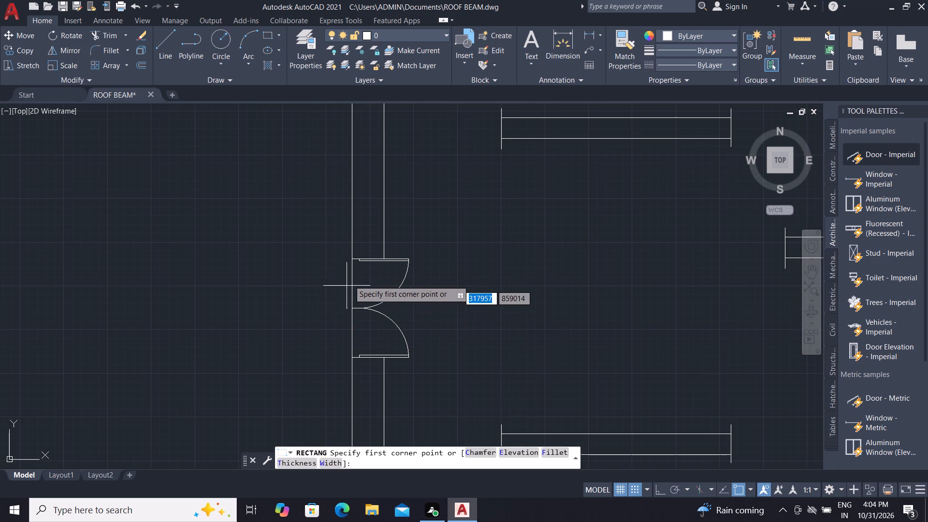
left_click(352, 257)
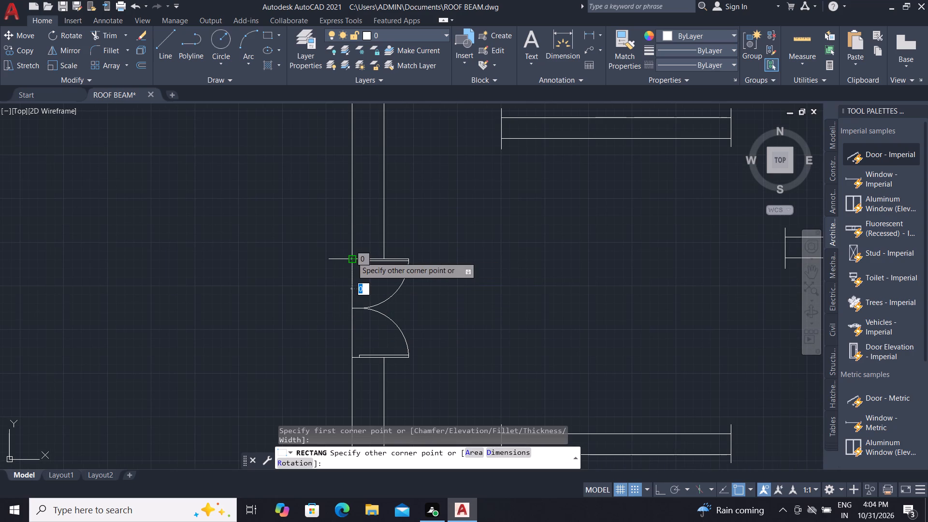
left_click(384, 209)
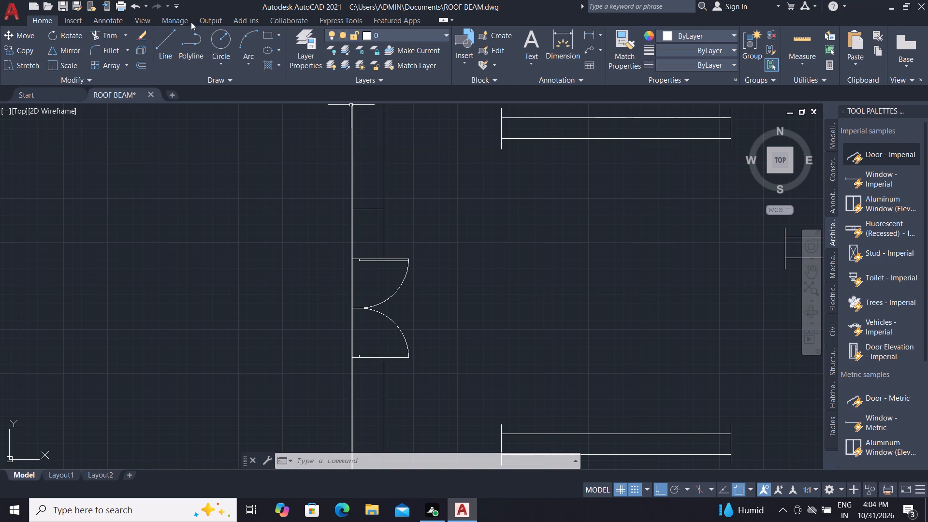
Draw a second rectangle about 227 by 354 against the first one's east side, from the inner wall line into the hall.
left_click(277, 33)
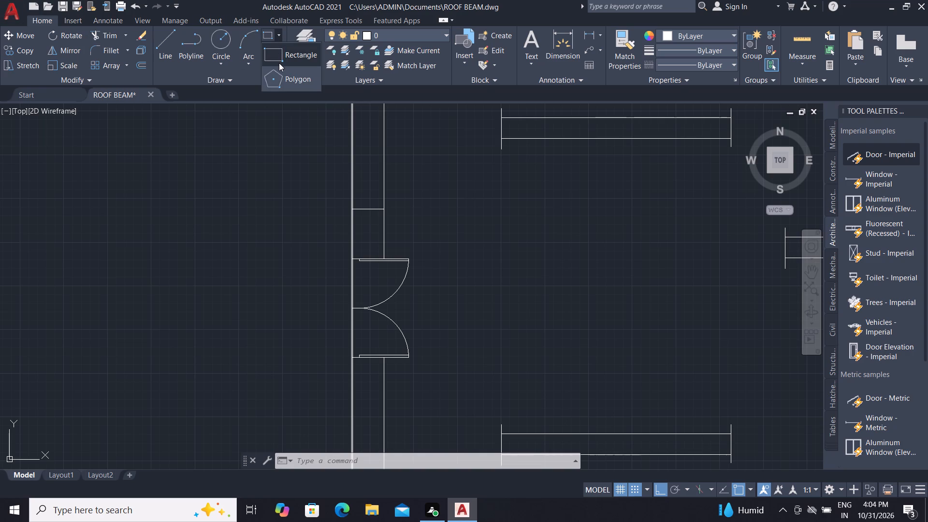
left_click(281, 57)
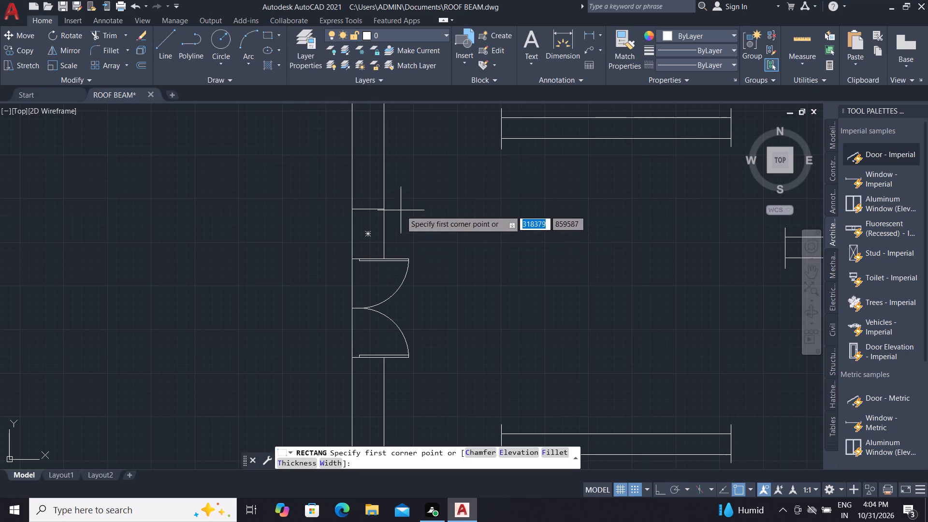
left_click(385, 208)
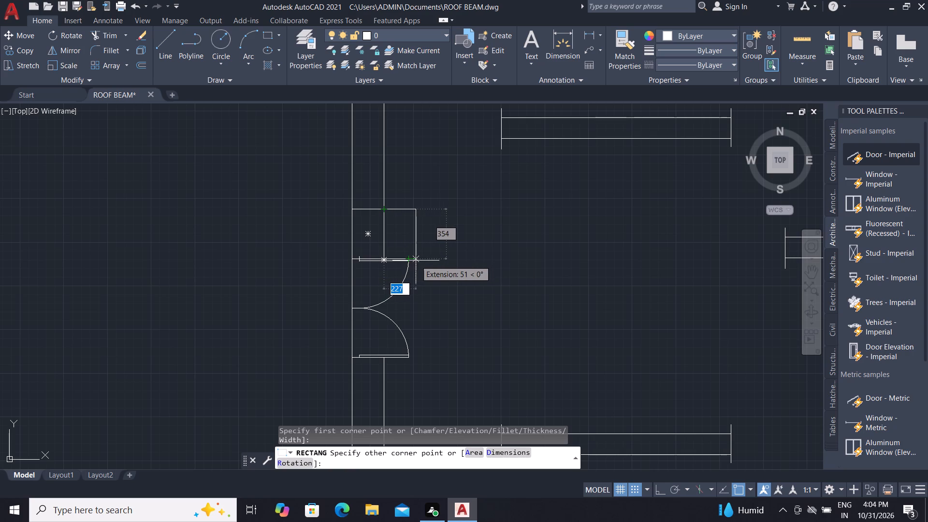
left_click(416, 261)
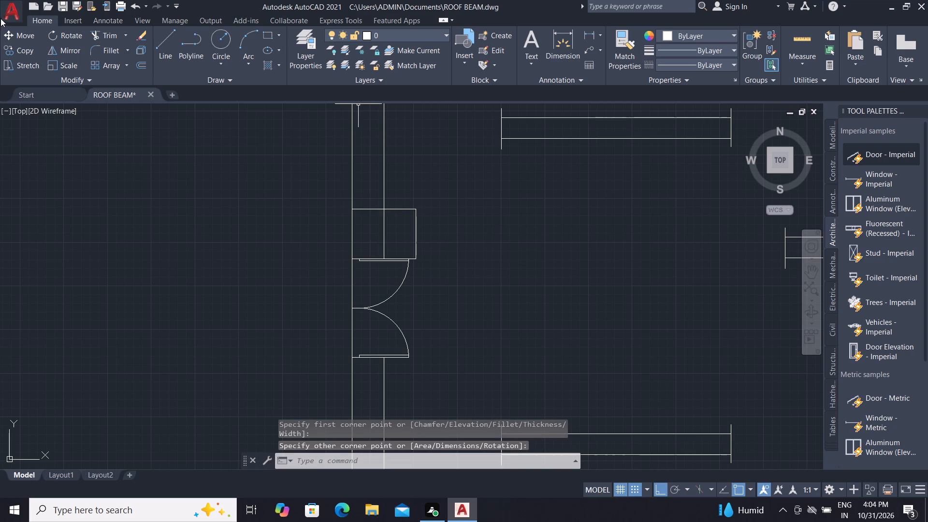
Draw two crossing diagonal lines between opposite corners of the east rectangle north of the west wall's double door.
left_click(160, 42)
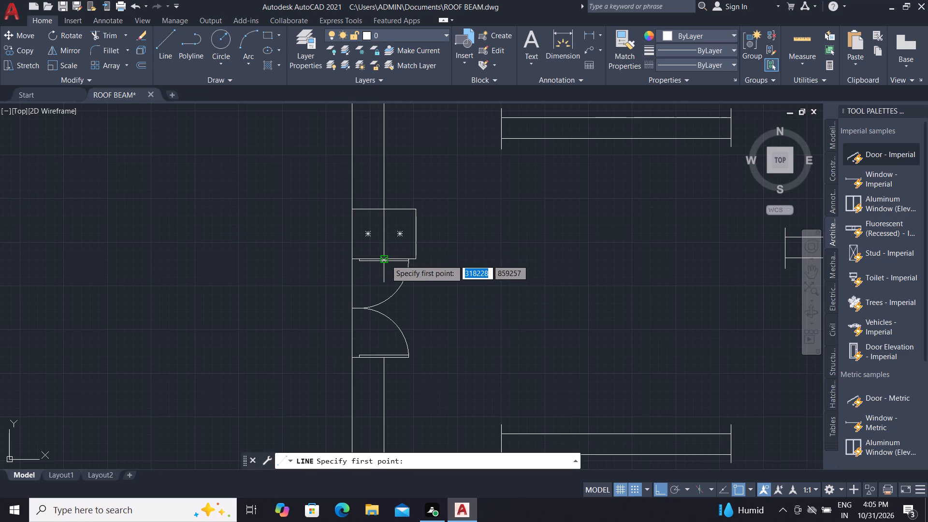
scroll(386, 260, "up", 3)
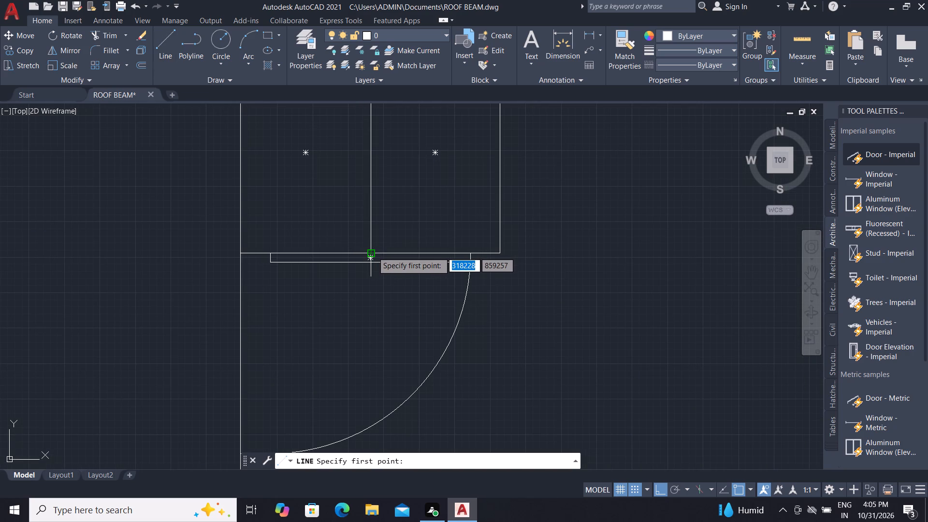
left_click(373, 252)
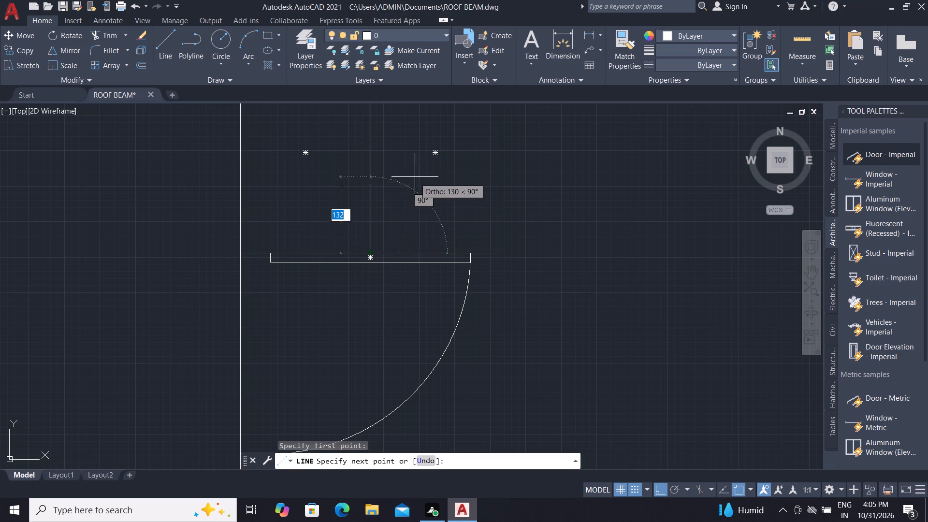
scroll(382, 269, "down", 3)
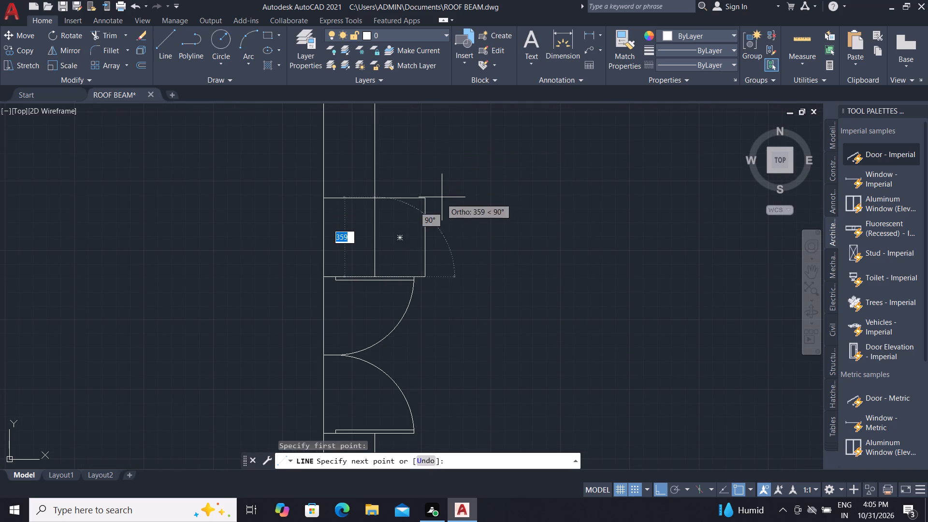
left_click(424, 199)
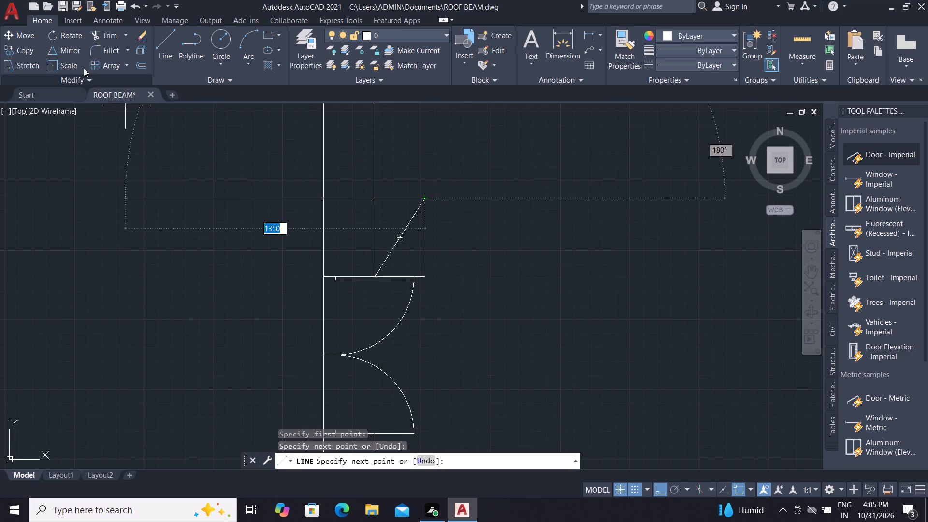
left_click(159, 42)
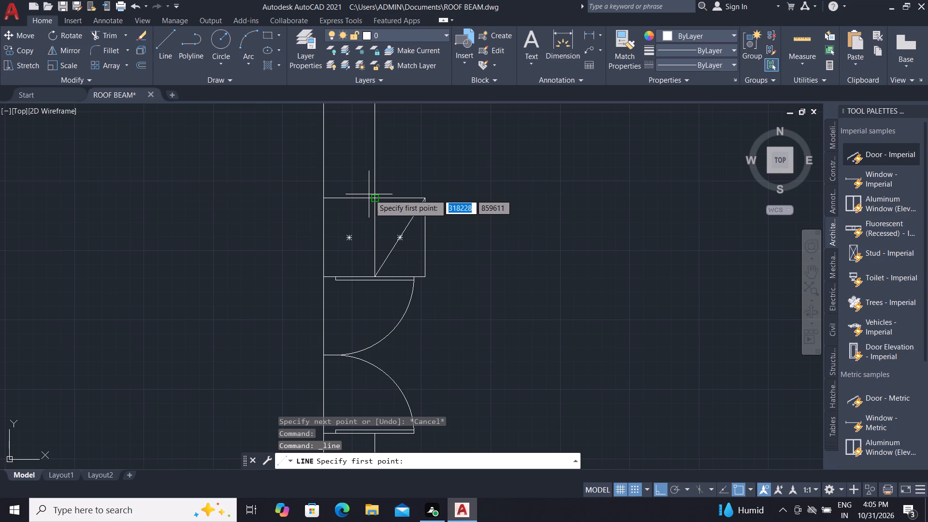
left_click(372, 195)
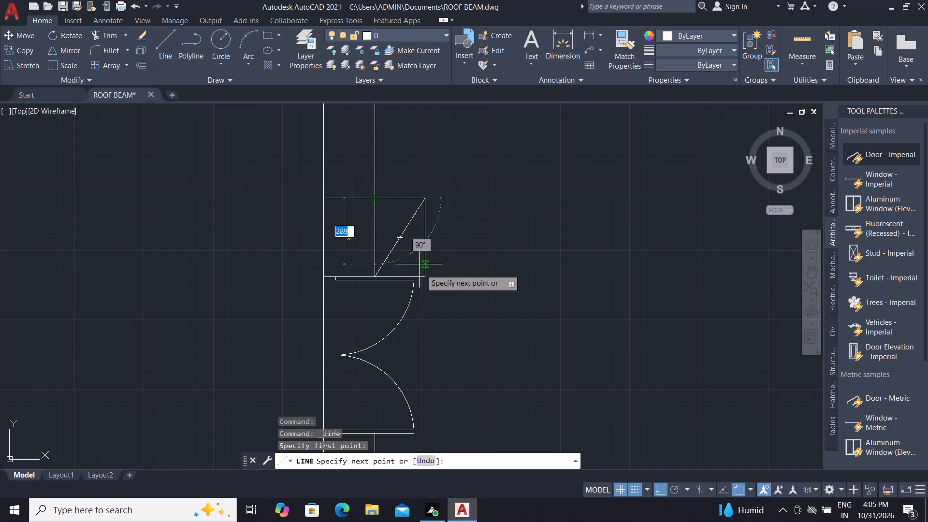
left_click(424, 278)
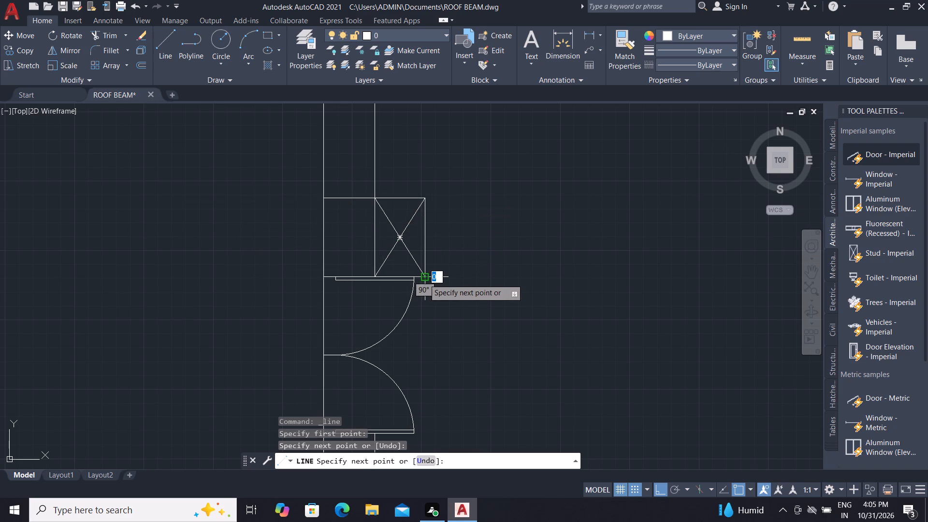
key("Escape")
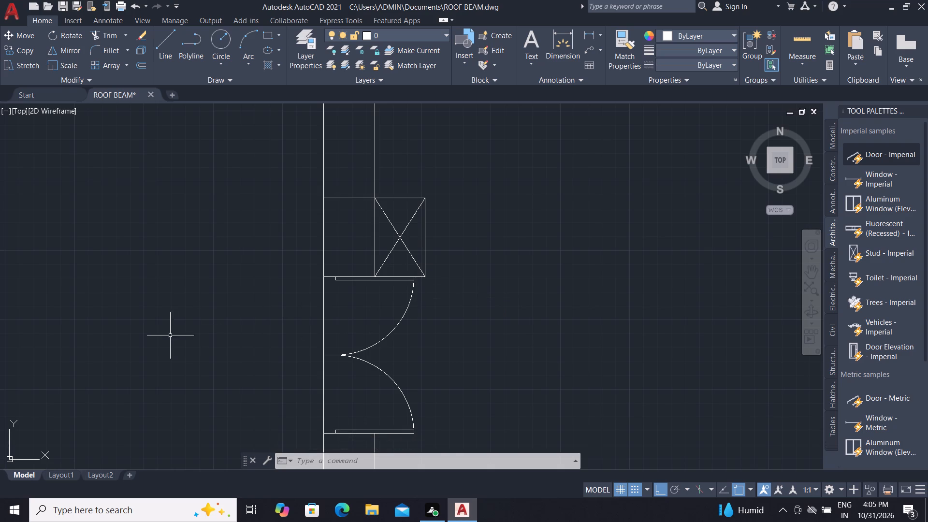
Copy both rectangles with the crossing diagonals to the south end of the double door, aligned with the outer wall line.
scroll(267, 215, "down", 1)
scroll(400, 196, "down", 1)
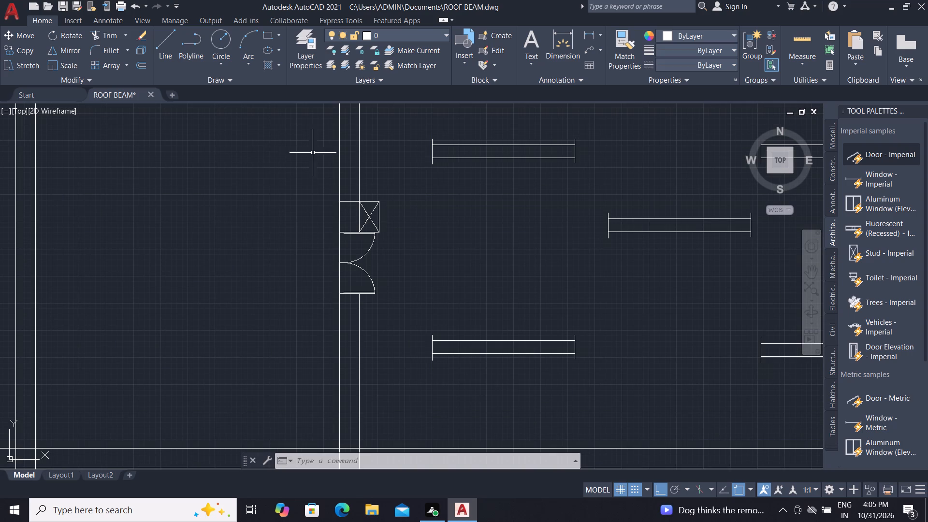
left_click(325, 179)
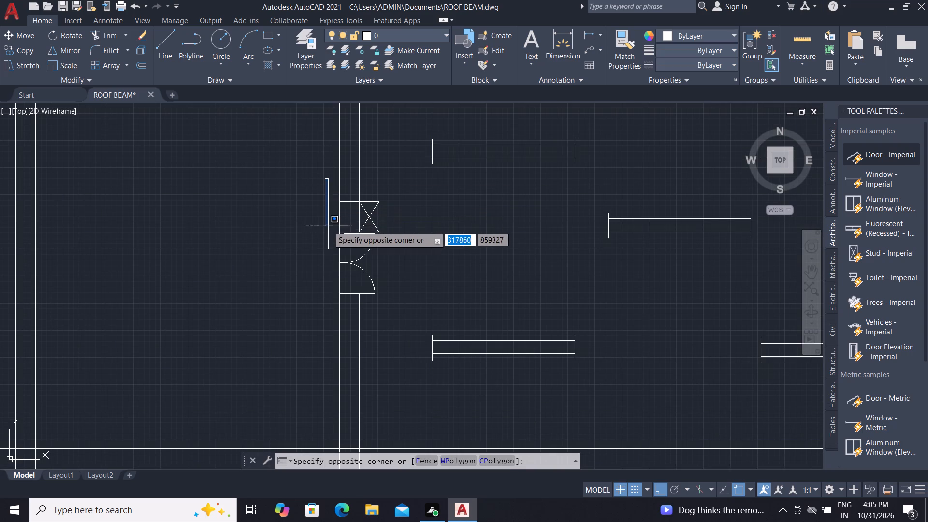
left_click(408, 246)
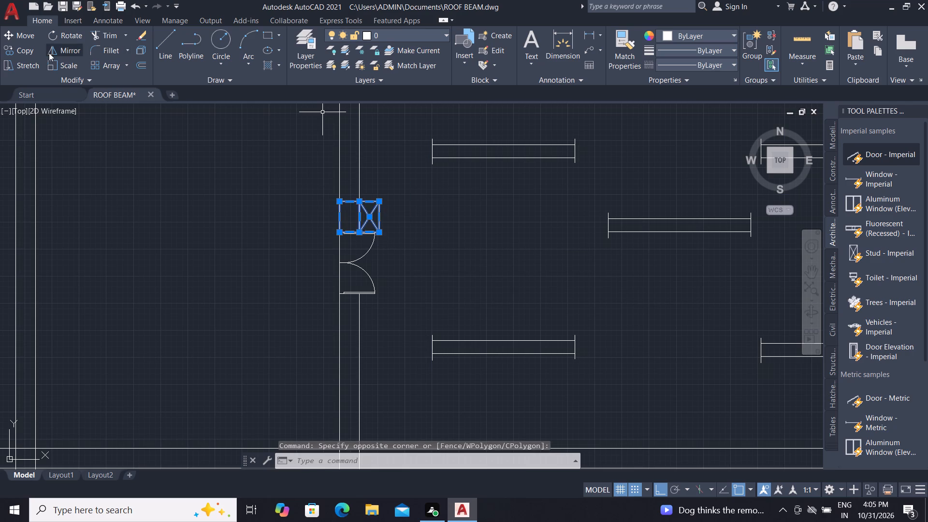
left_click(10, 46)
scroll(339, 200, "up", 3)
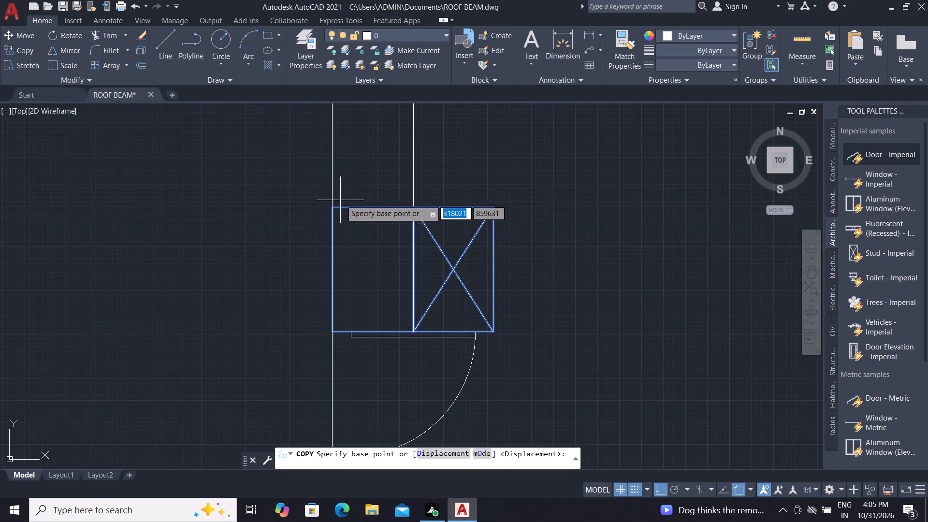
left_click(335, 203)
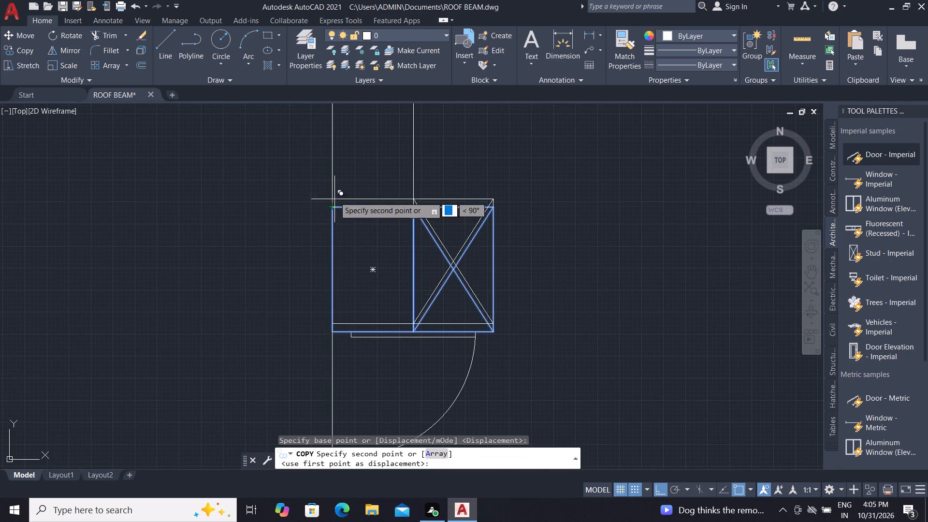
scroll(334, 173, "down", 3)
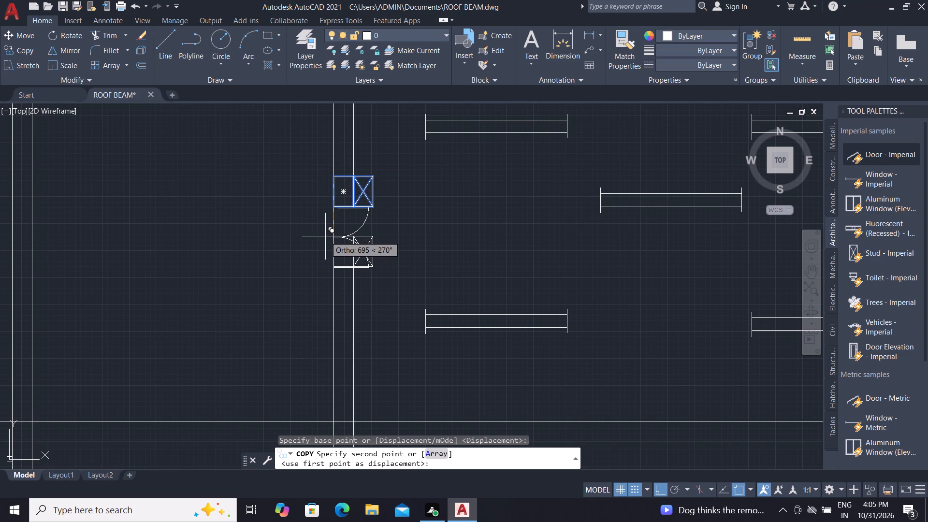
middle_click(317, 205)
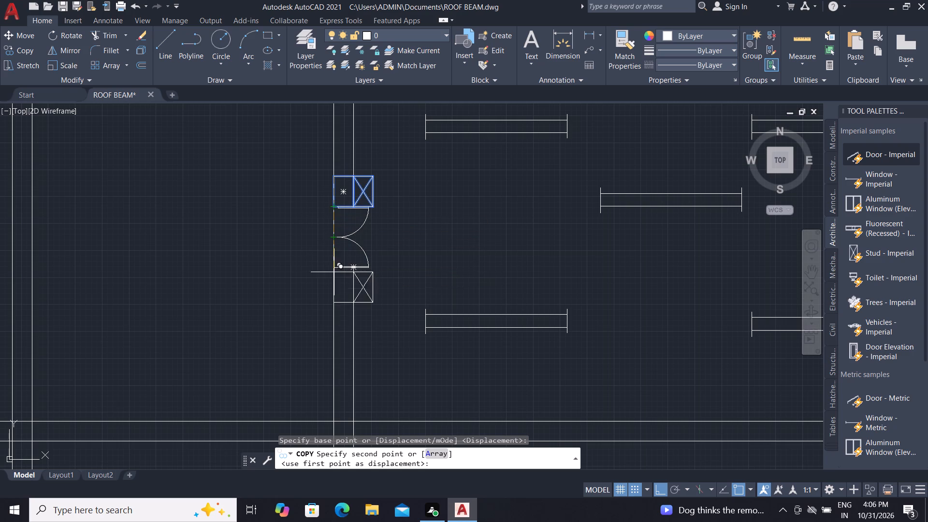
scroll(332, 273, "up", 3)
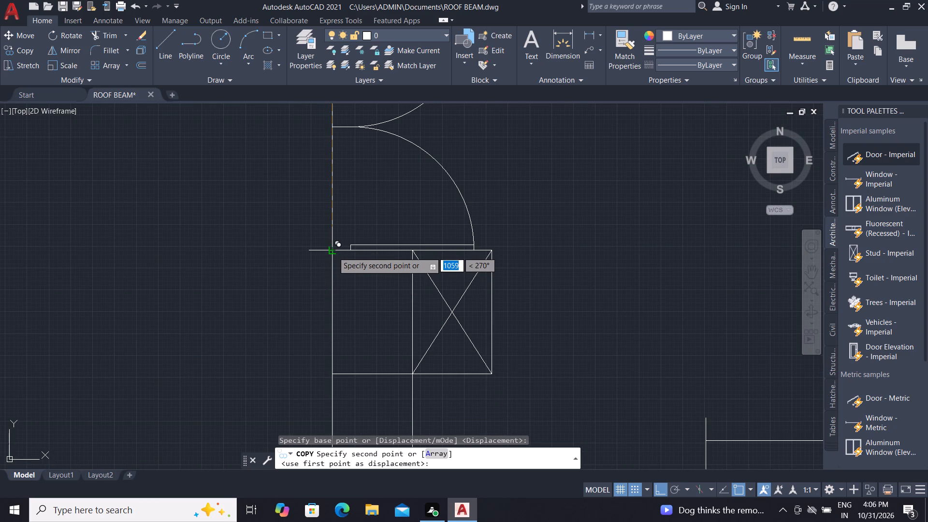
left_click(333, 252)
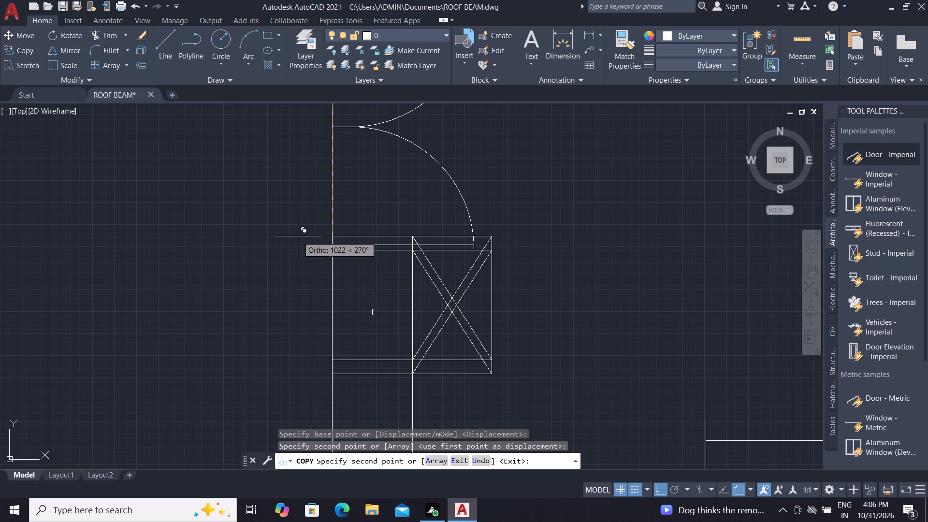
key("Escape")
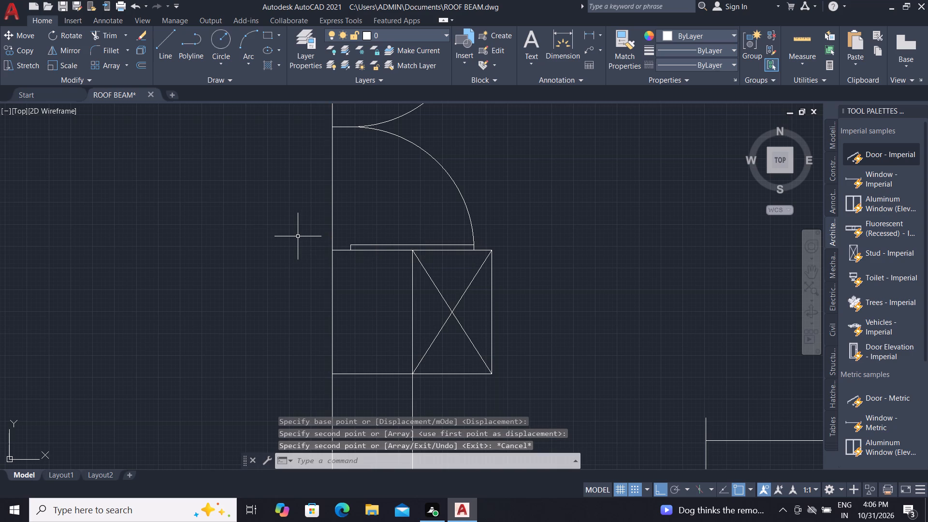
Draw a three-sided line outline about 1278 wide and 2433 high against the west face of the wall west of the hall.
scroll(328, 256, "down", 3)
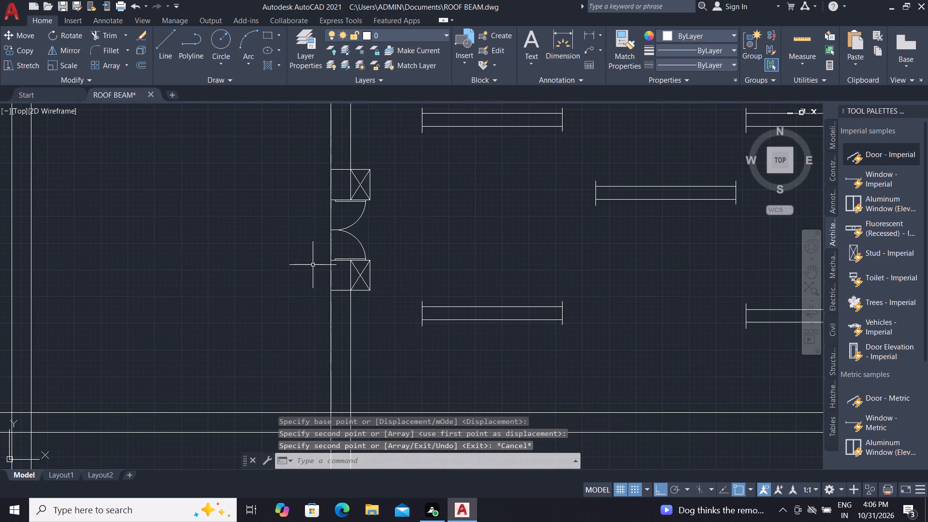
scroll(339, 336, "down", 3)
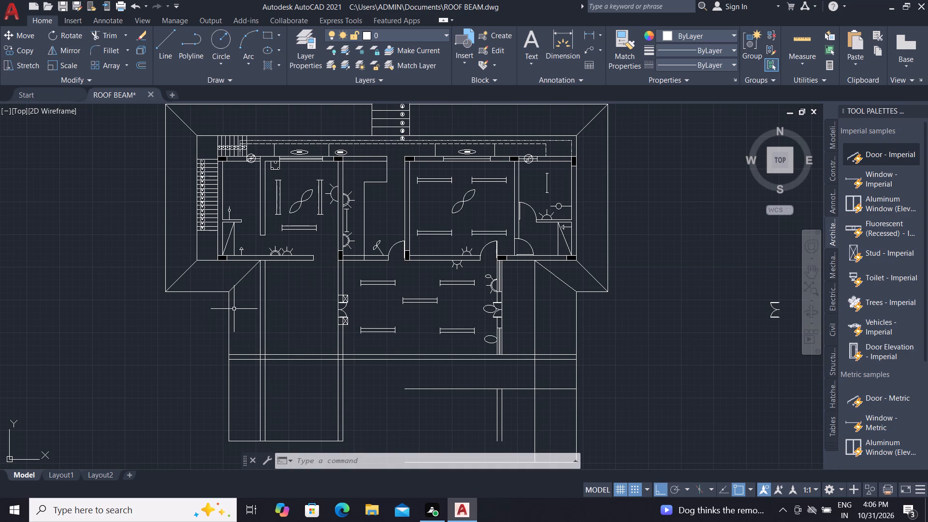
scroll(249, 294, "up", 2)
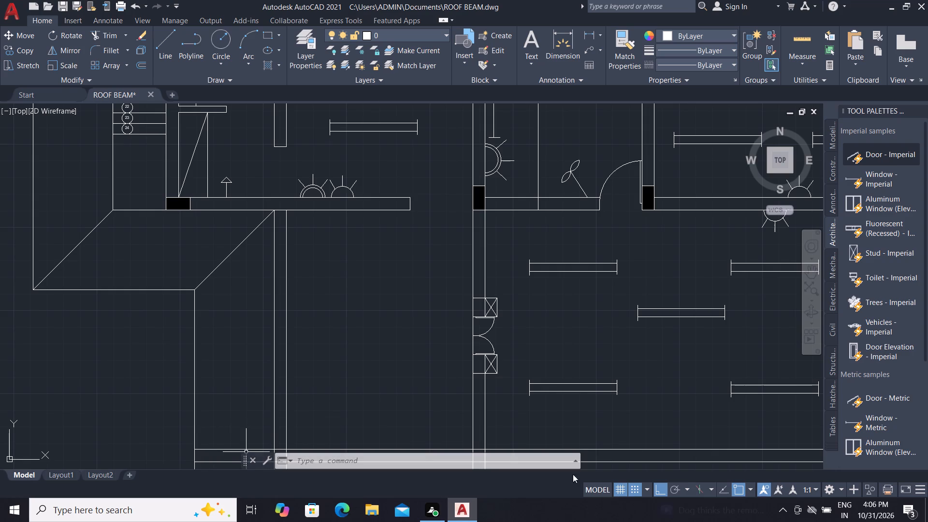
scroll(193, 268, "down", 2)
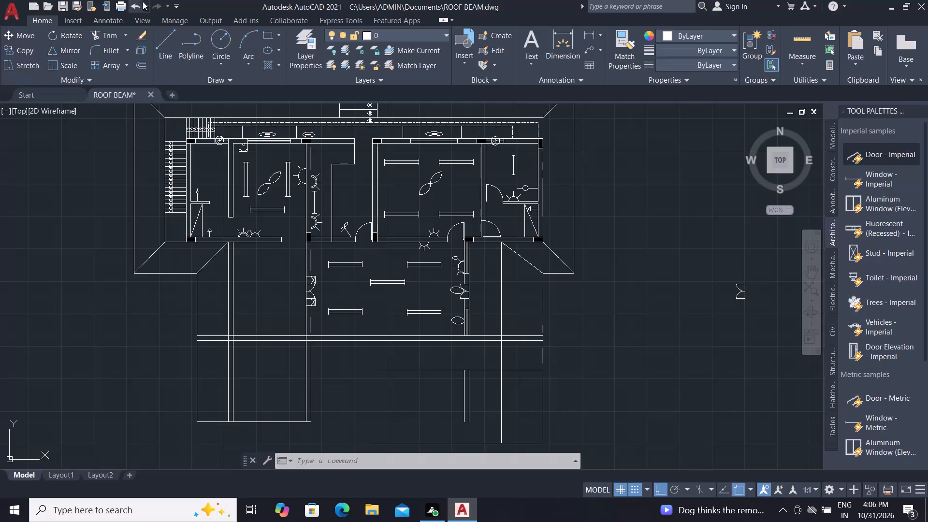
left_click(172, 31)
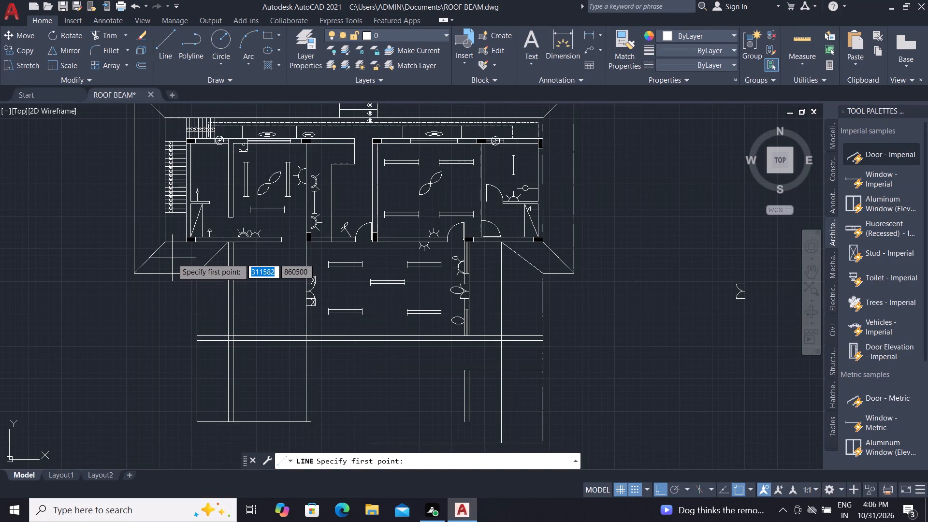
scroll(212, 283, "up", 2)
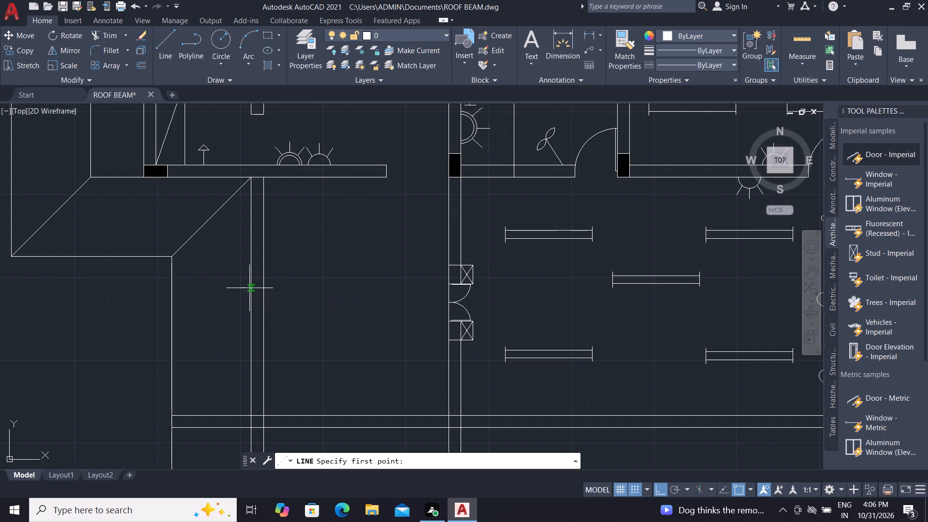
left_click(249, 261)
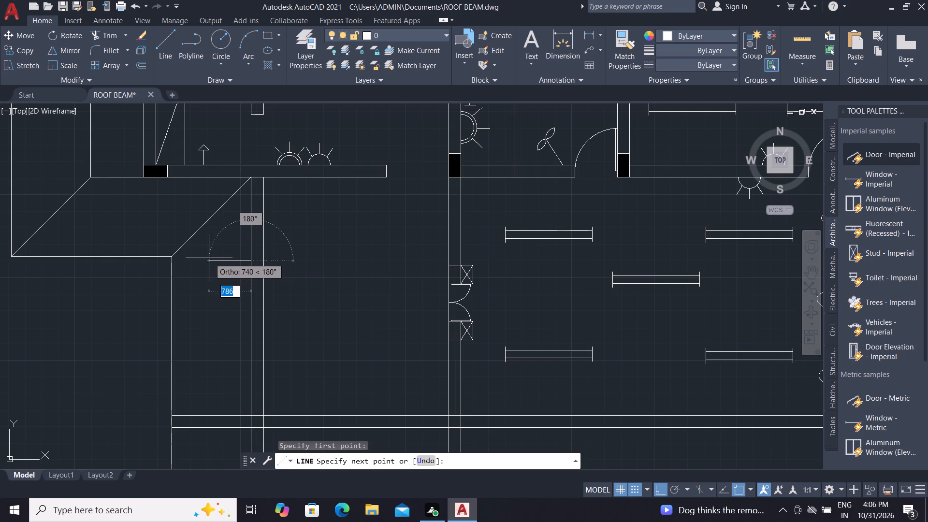
left_click(183, 259)
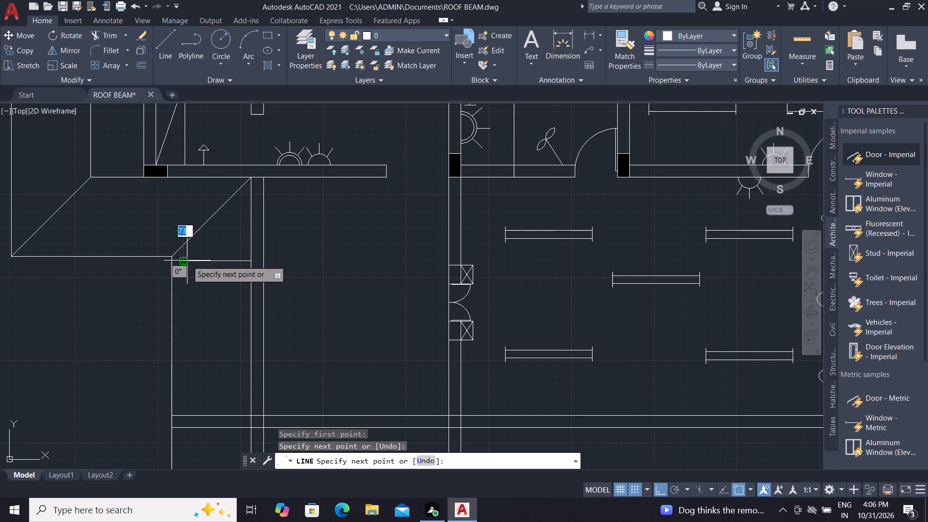
left_click(183, 391)
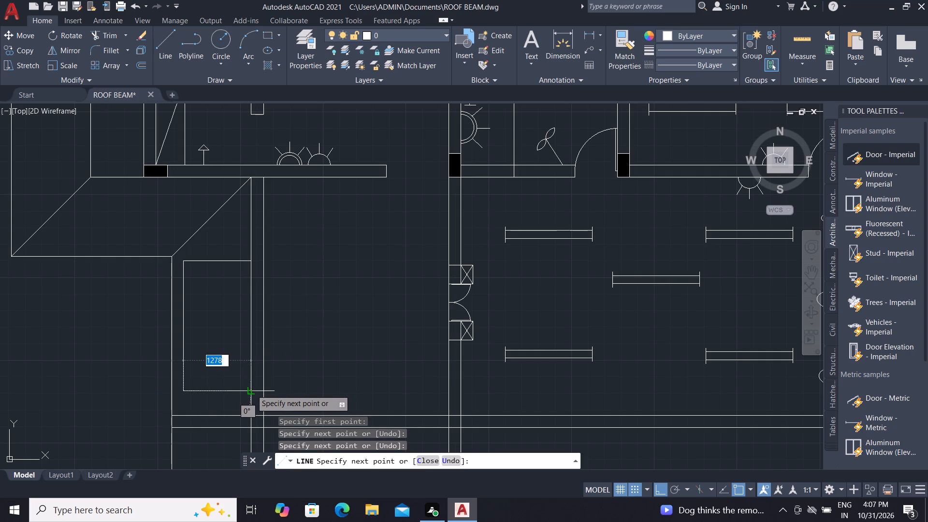
left_click(251, 390)
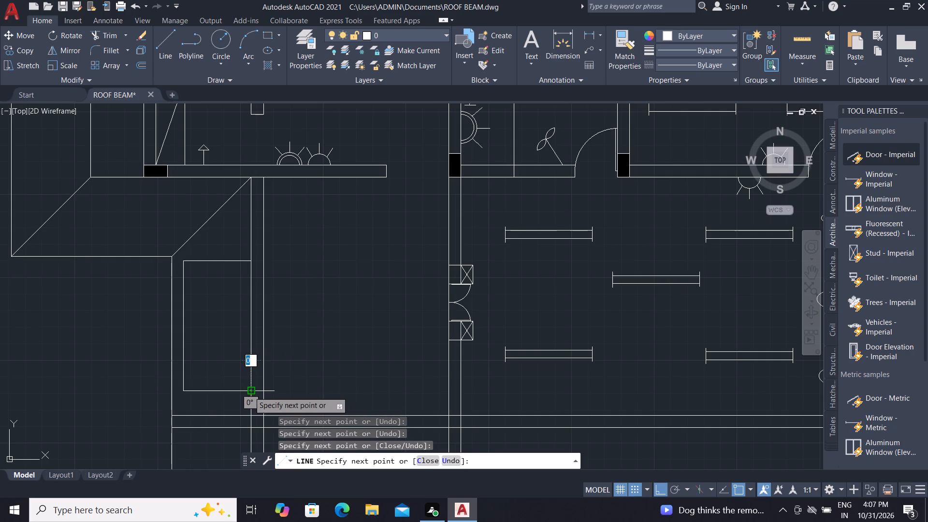
scroll(248, 392, "down", 2)
left_click(247, 391)
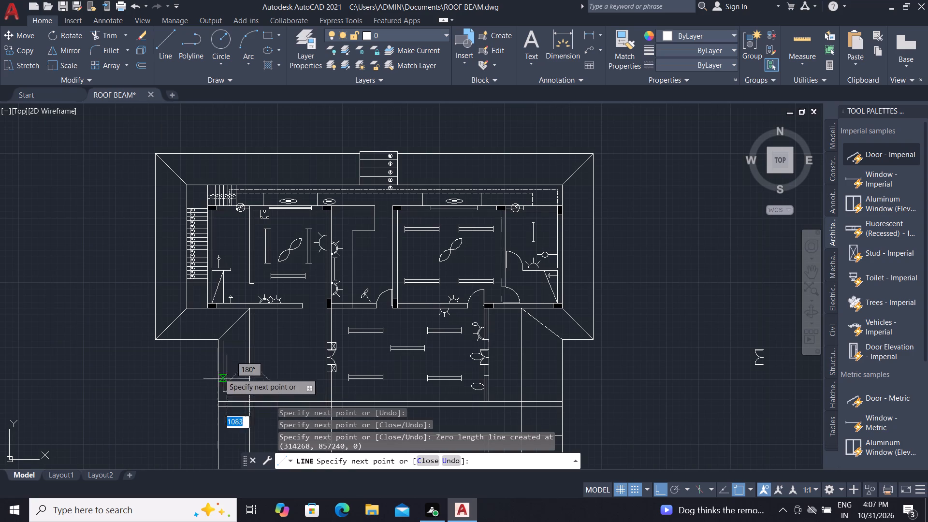
scroll(189, 351, "up", 2)
key("Escape")
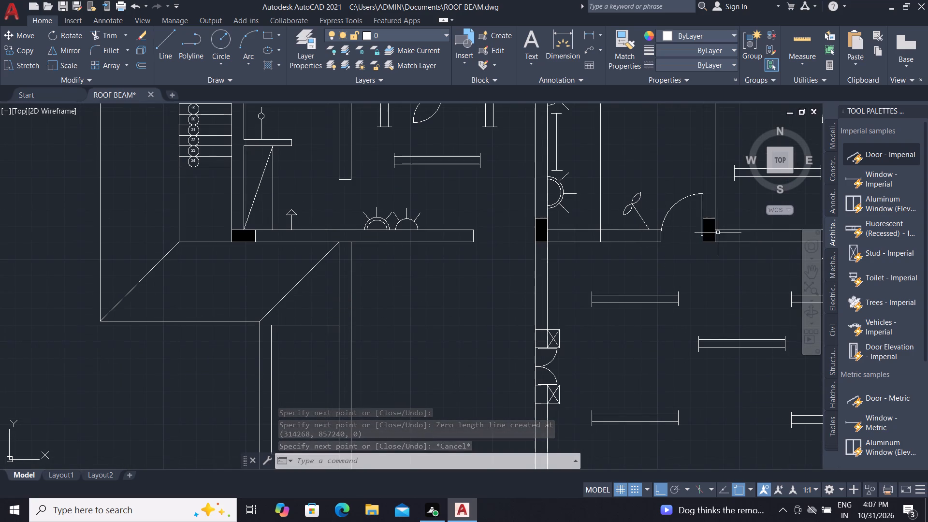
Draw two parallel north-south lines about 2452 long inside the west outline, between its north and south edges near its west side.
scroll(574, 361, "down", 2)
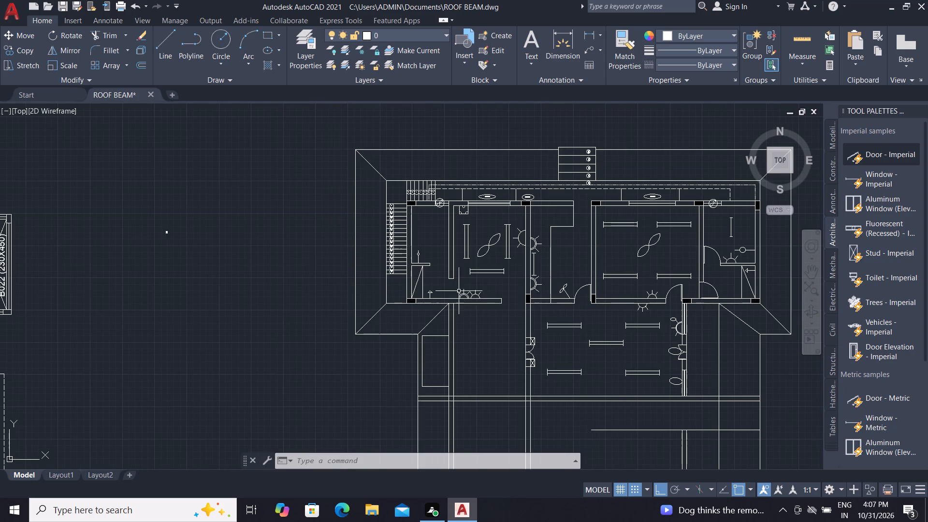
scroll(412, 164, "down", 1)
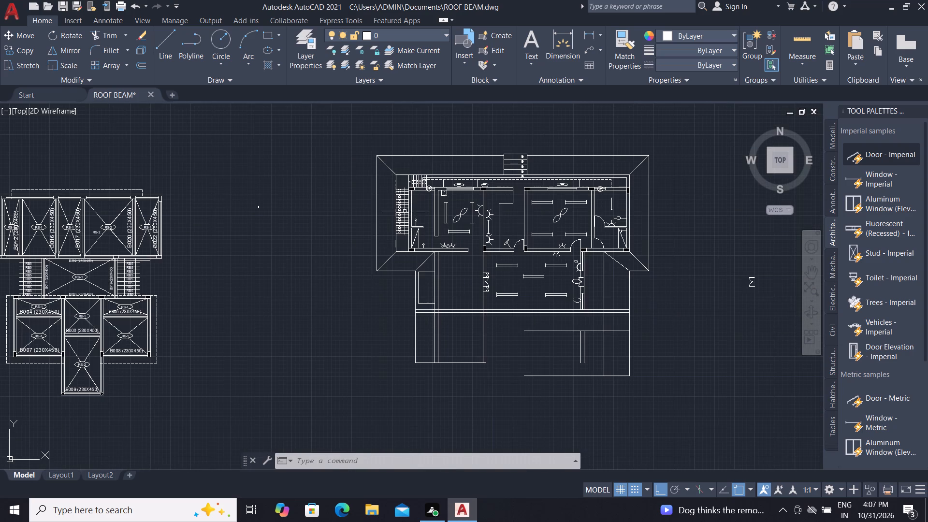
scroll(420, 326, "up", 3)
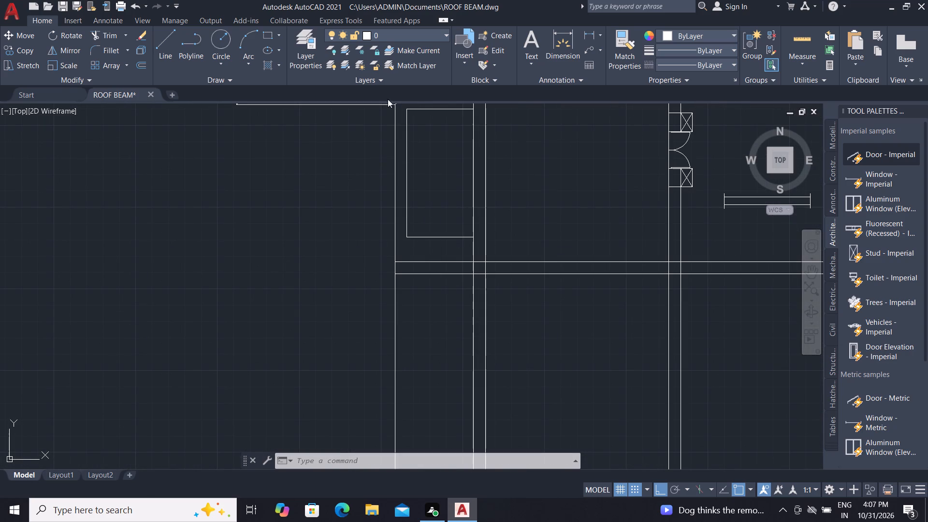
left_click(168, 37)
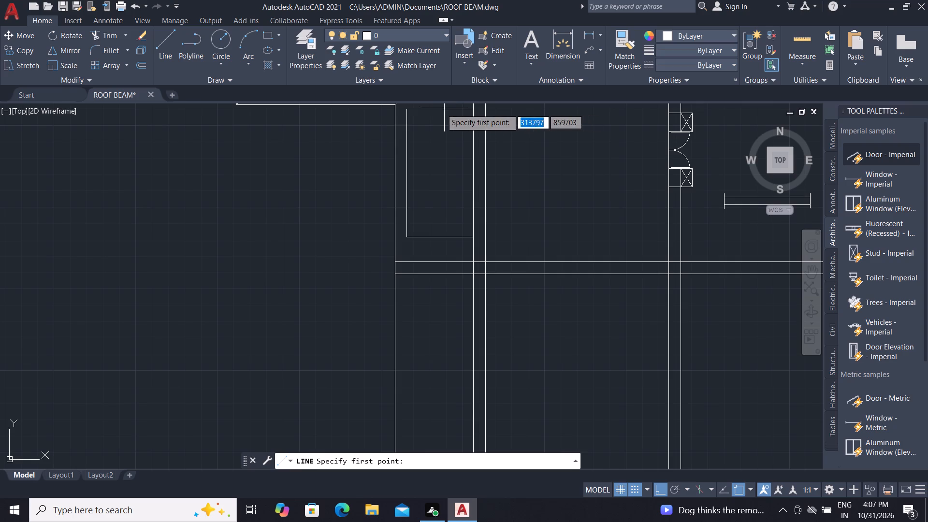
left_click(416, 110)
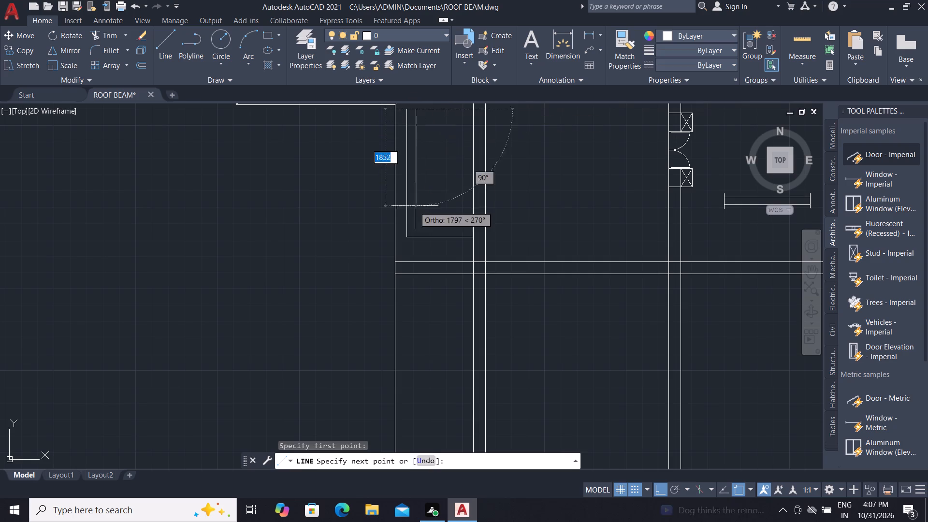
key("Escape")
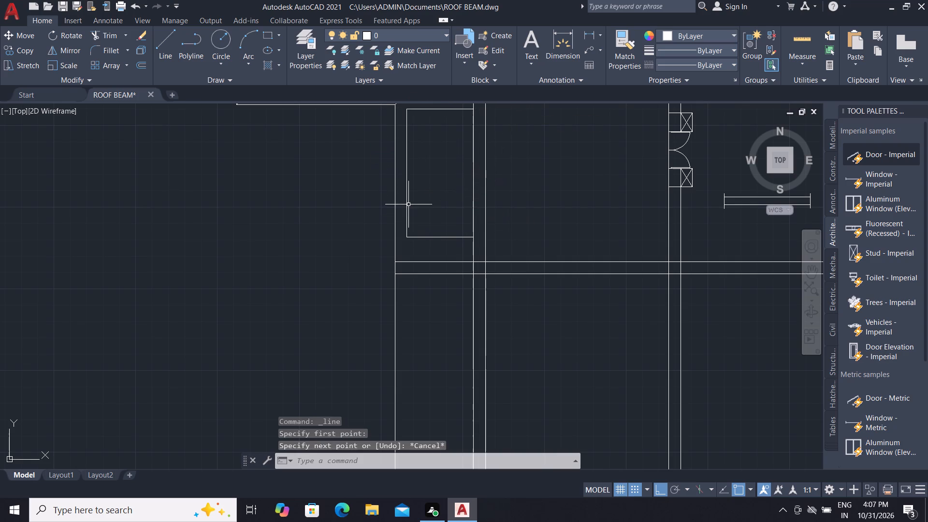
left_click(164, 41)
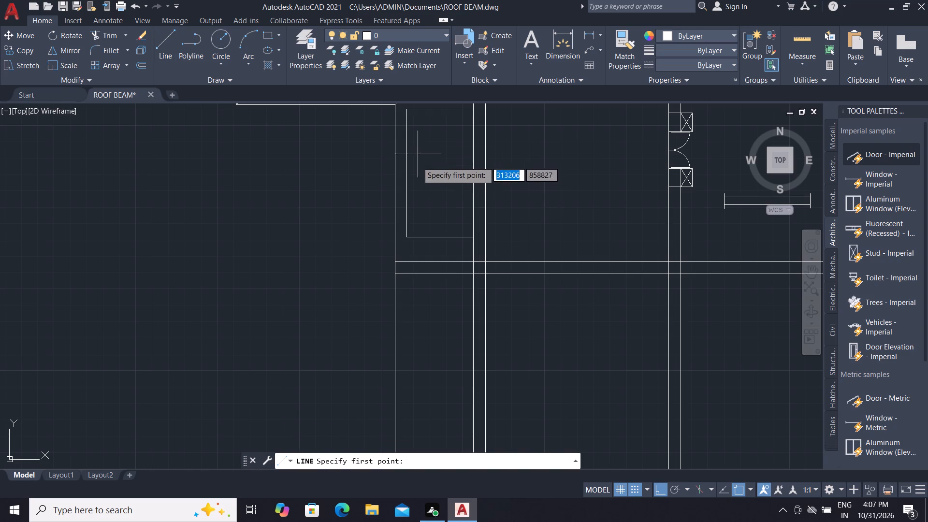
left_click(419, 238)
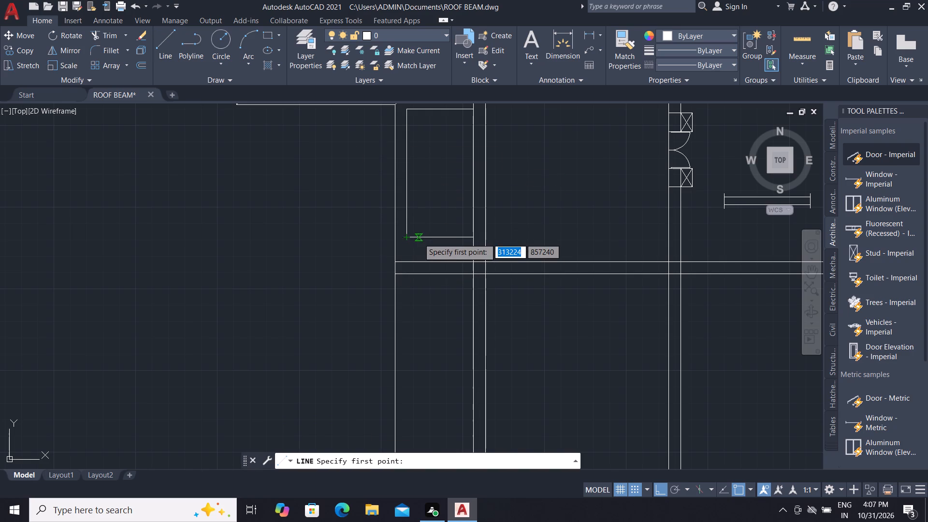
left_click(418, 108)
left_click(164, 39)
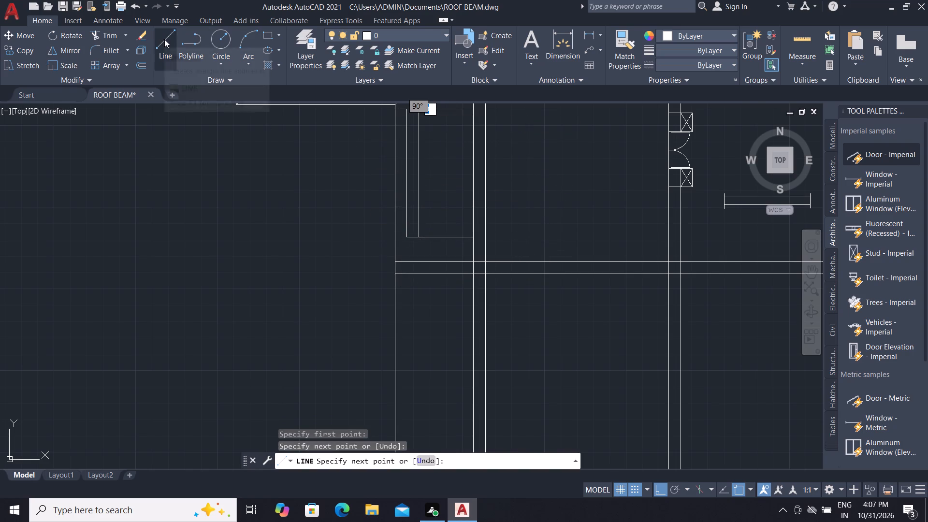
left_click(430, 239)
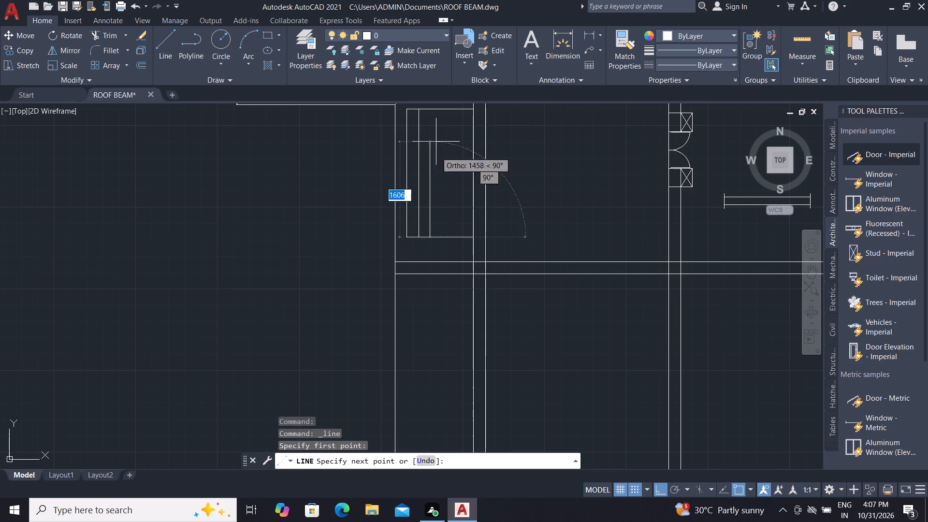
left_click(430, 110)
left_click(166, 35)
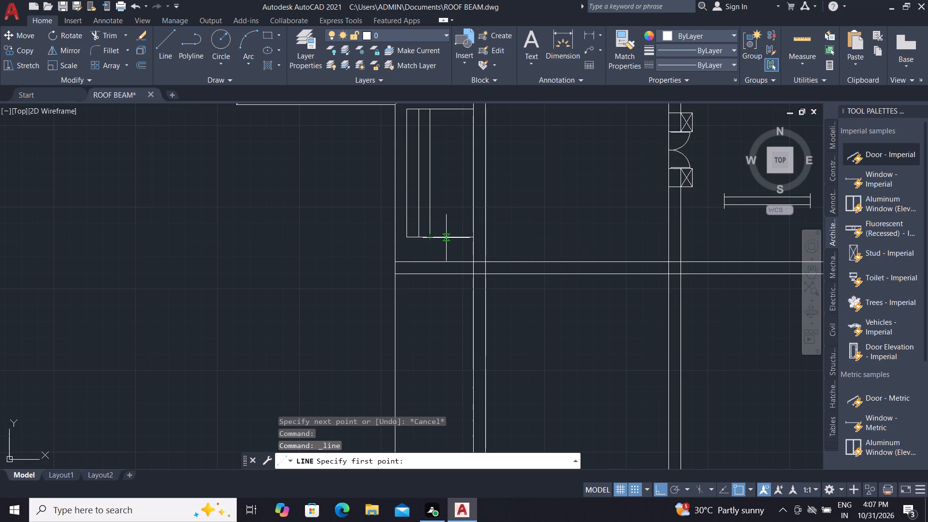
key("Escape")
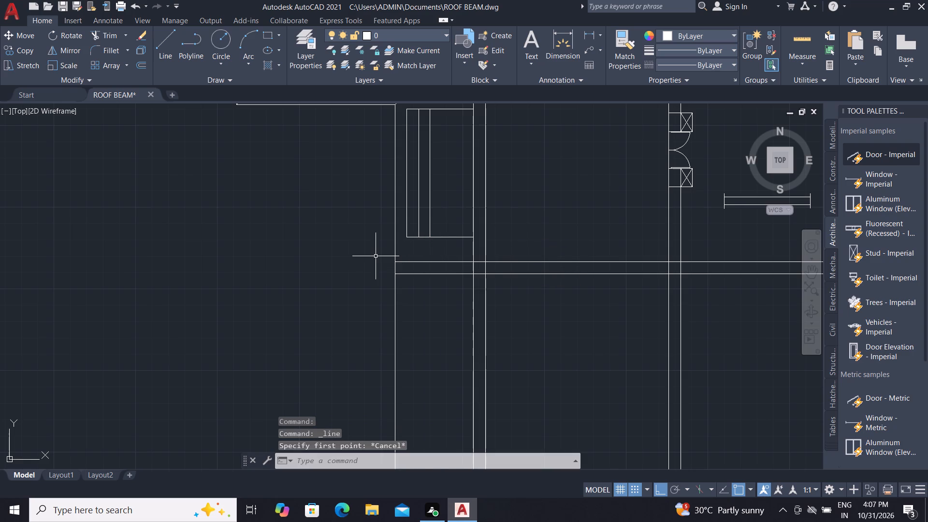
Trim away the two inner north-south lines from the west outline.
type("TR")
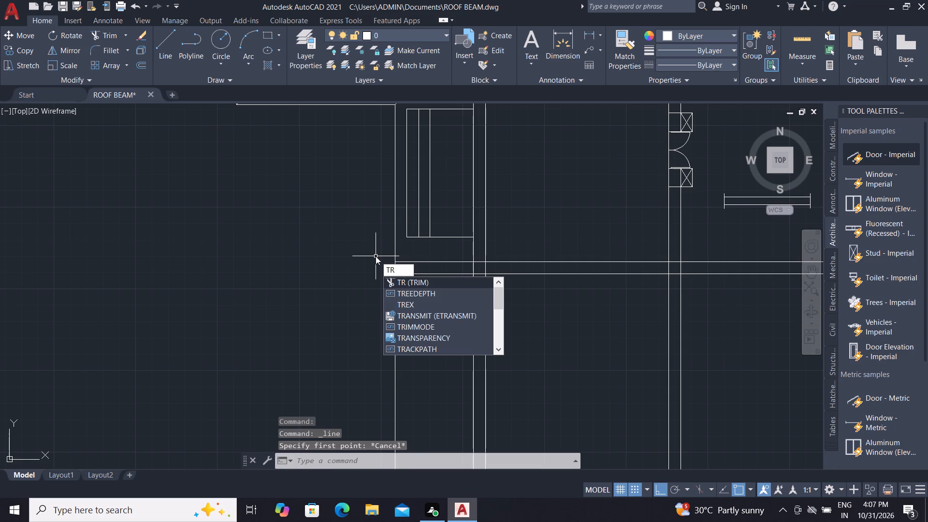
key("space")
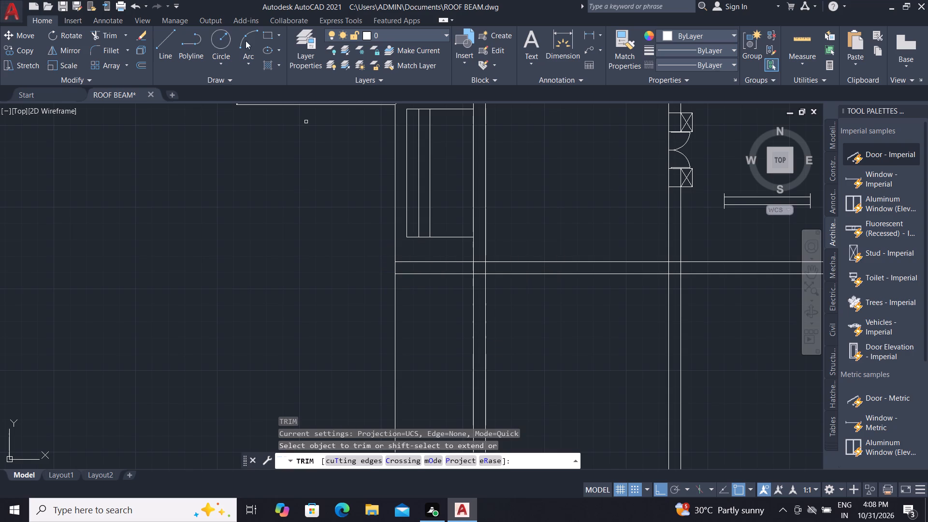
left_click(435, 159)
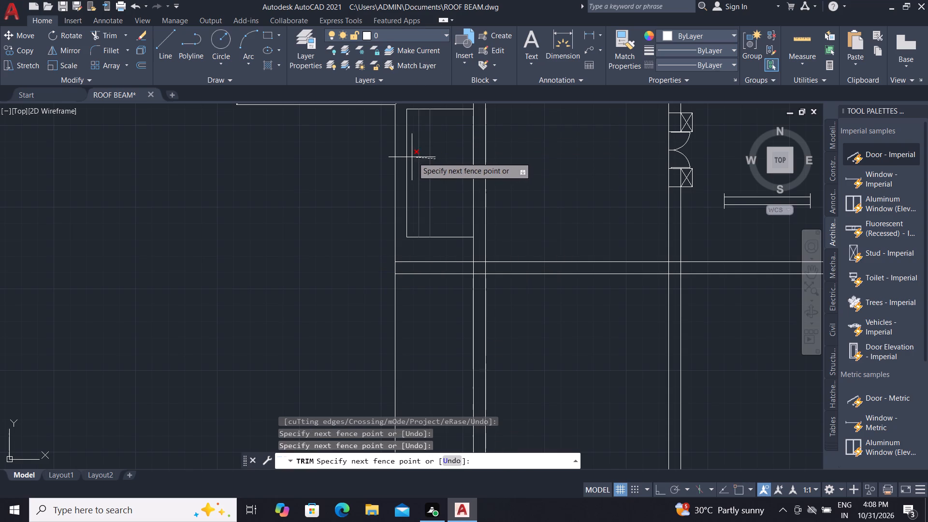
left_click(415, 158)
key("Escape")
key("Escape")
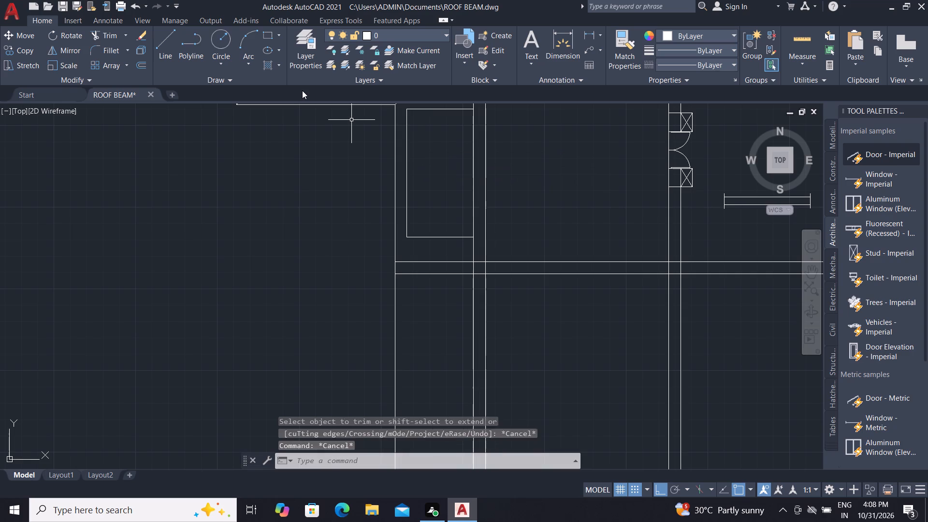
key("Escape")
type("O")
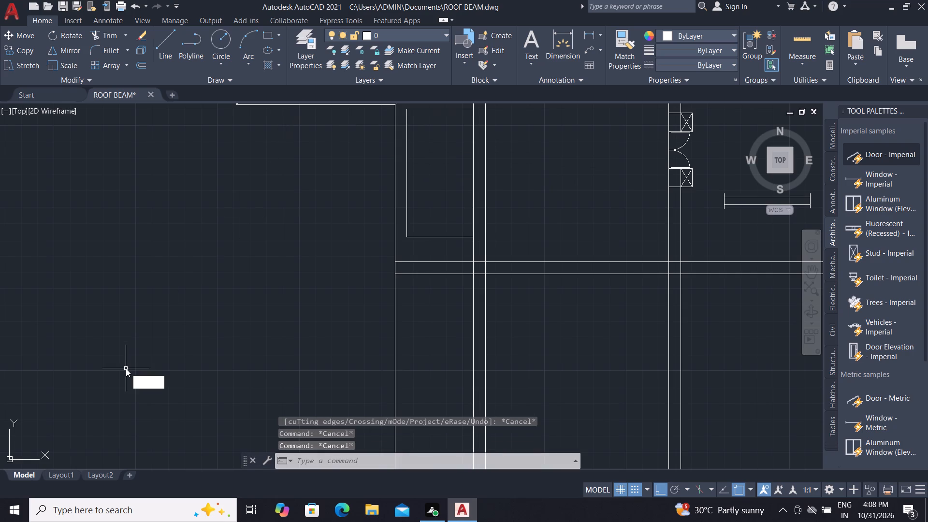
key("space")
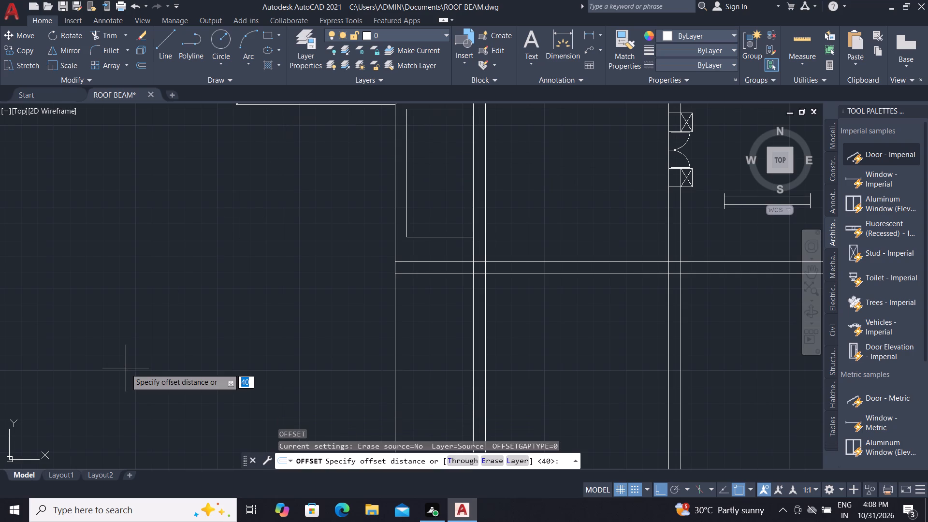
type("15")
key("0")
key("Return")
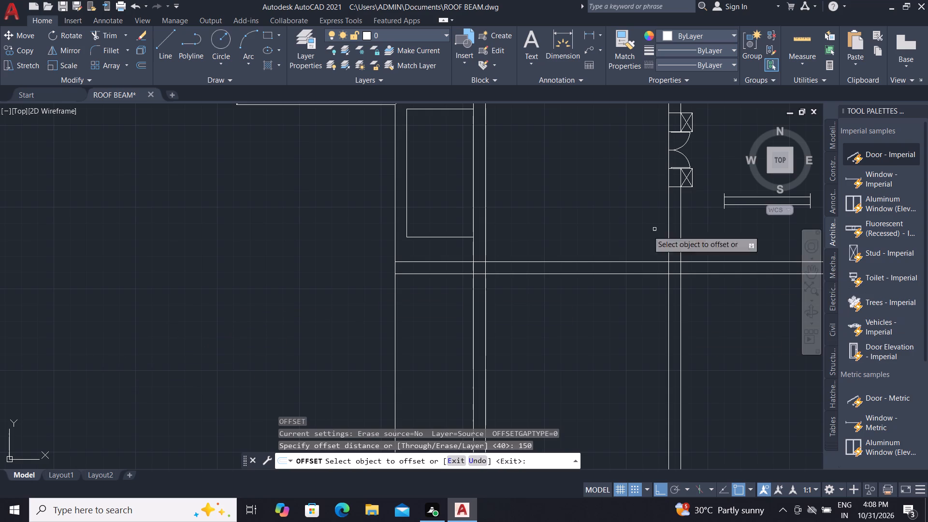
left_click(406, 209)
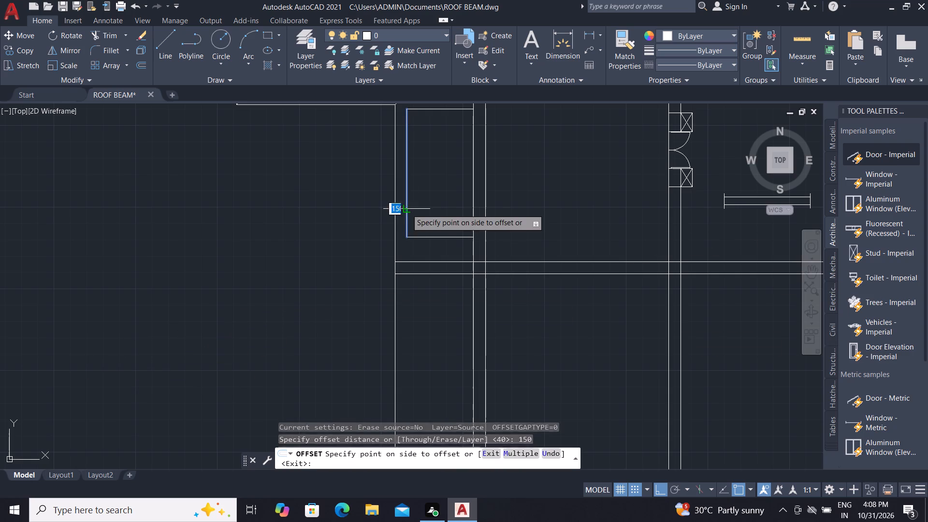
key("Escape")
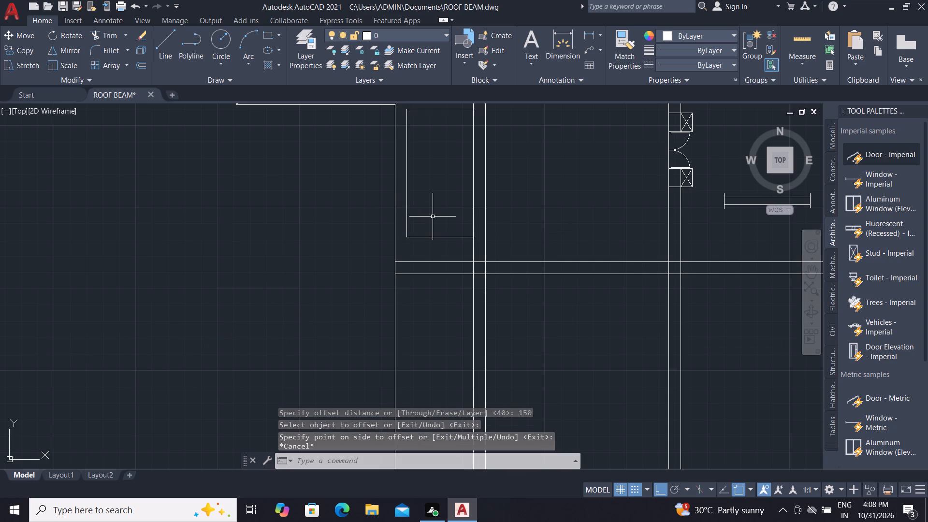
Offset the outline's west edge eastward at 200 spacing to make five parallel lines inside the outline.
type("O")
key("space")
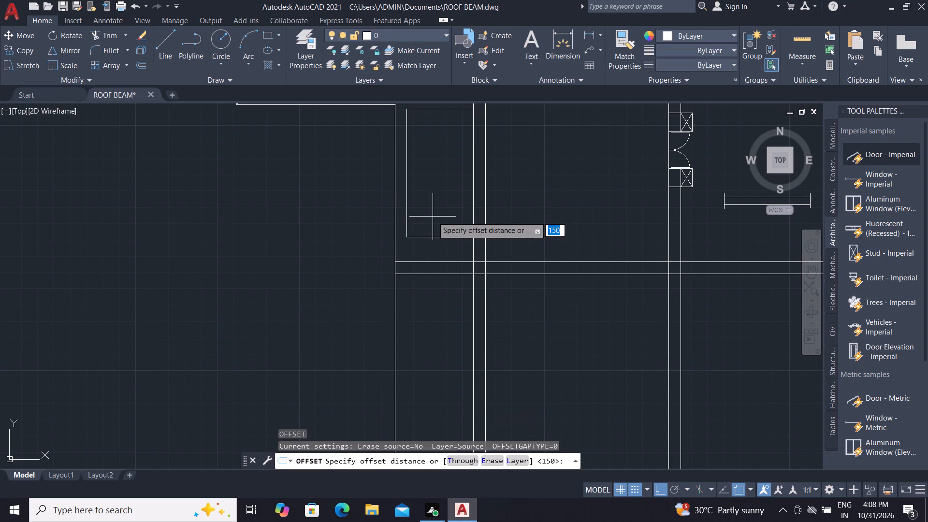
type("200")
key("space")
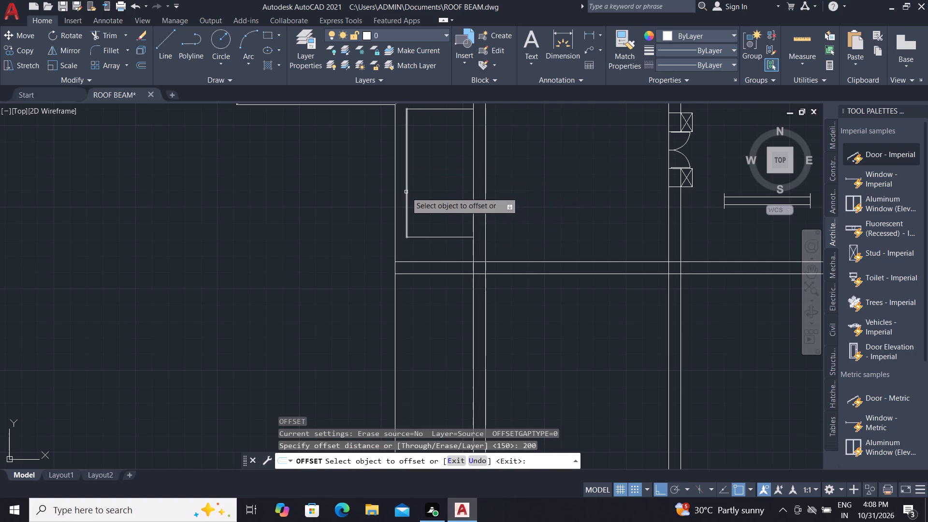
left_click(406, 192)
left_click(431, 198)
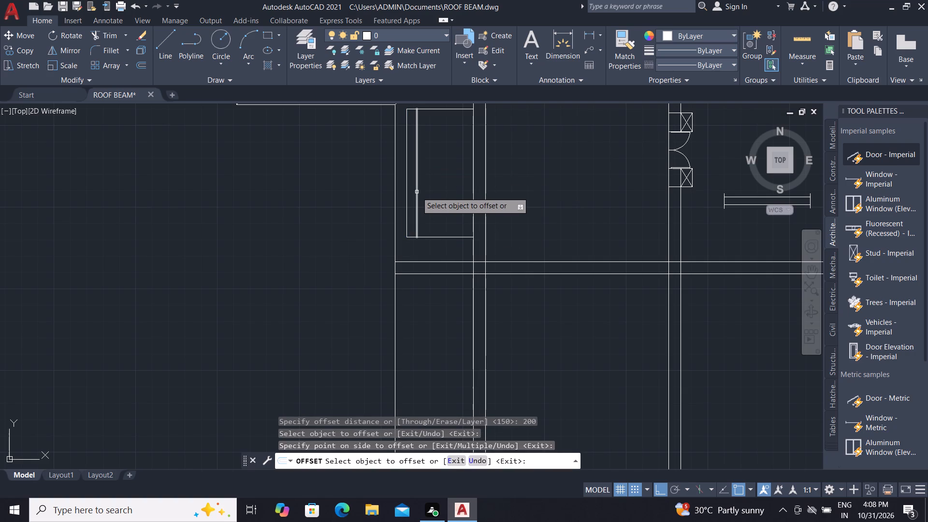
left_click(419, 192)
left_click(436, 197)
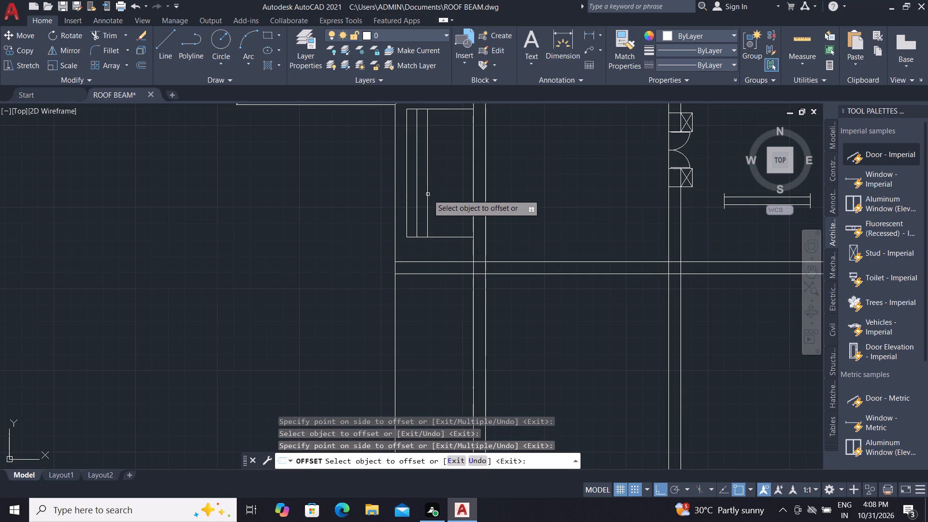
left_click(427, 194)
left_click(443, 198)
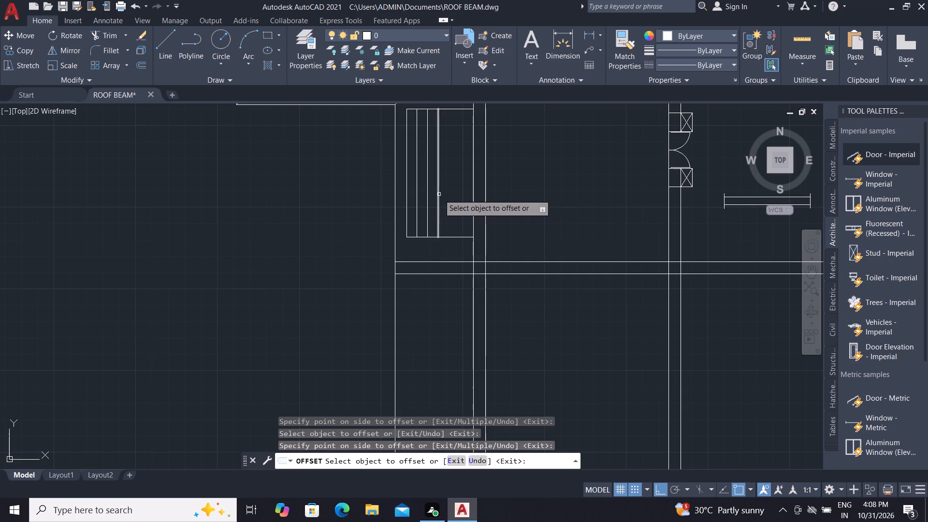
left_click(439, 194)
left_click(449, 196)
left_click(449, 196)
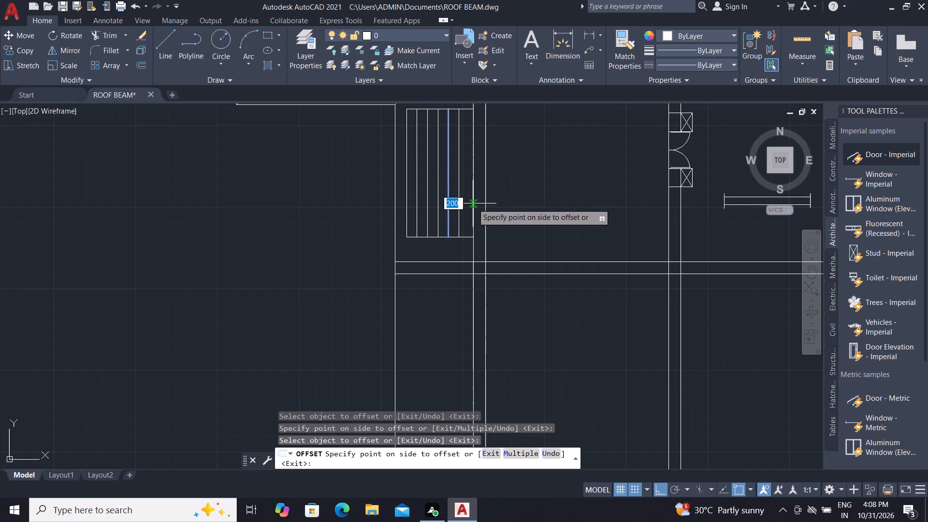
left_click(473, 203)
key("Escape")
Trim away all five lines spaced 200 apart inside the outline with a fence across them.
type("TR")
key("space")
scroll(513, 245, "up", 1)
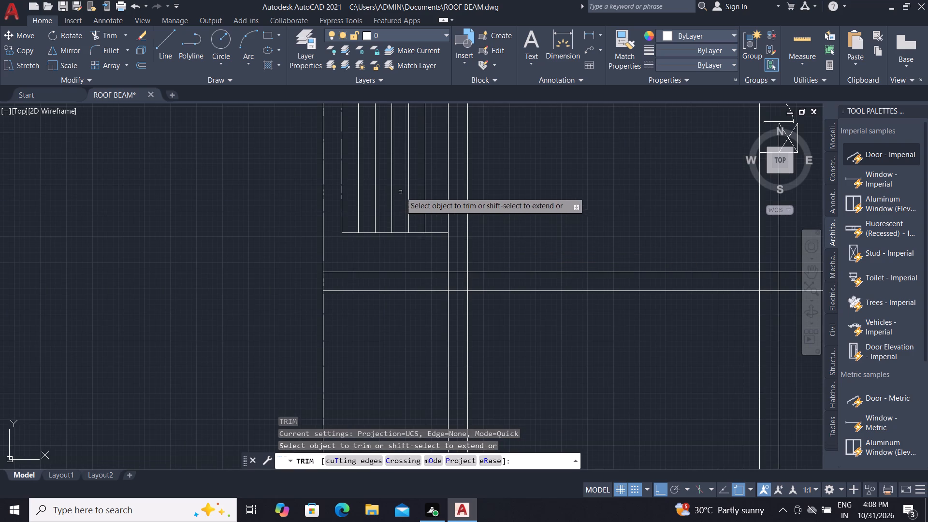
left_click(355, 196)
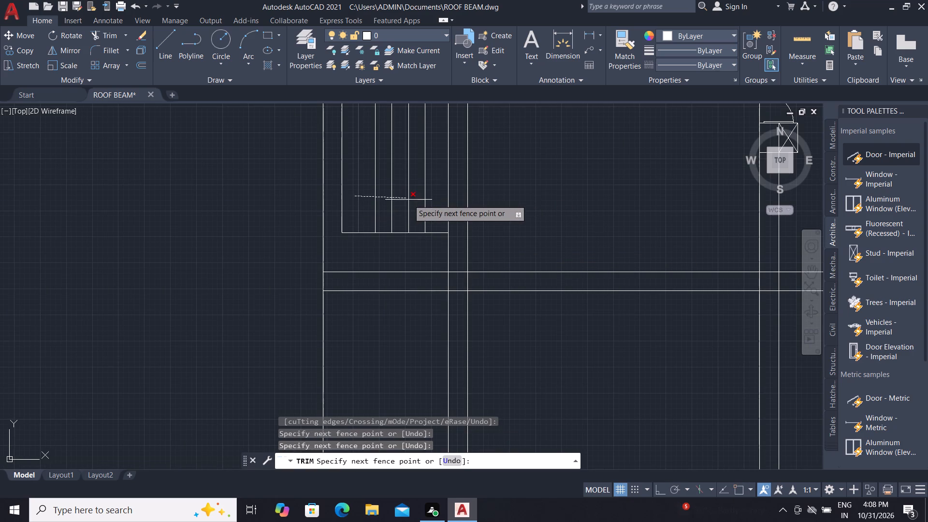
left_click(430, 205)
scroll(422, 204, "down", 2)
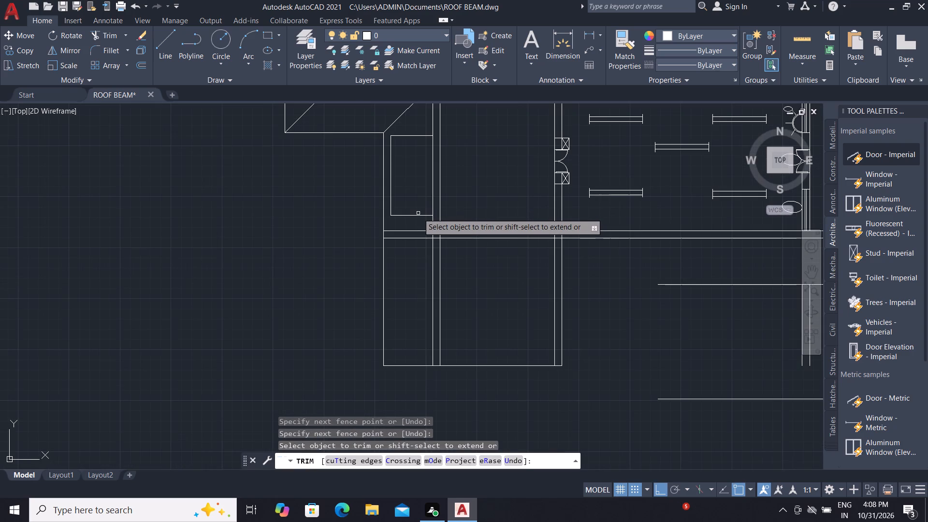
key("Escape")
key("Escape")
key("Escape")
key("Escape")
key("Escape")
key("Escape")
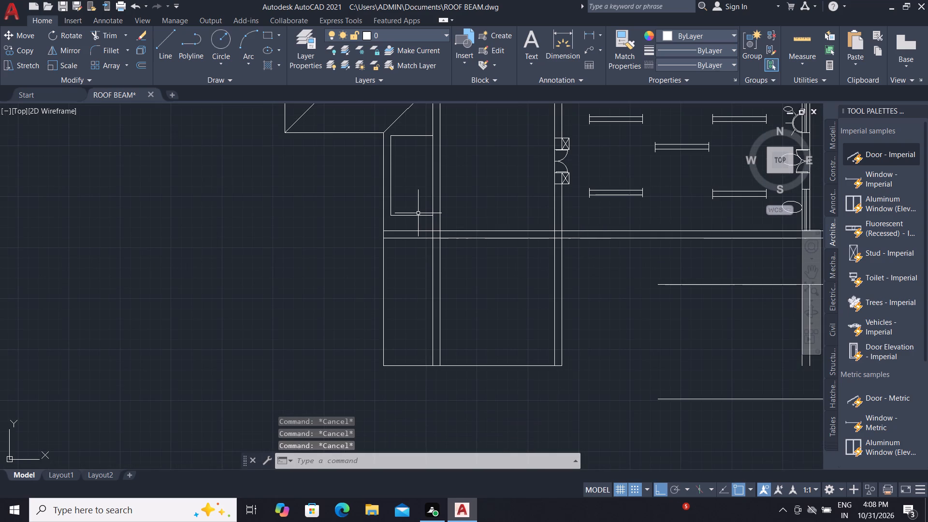
Offset the west edge of the outline west of the hall eastward at 300 spacing to make three parallel lines.
type("O")
key("space")
type("300")
key("space")
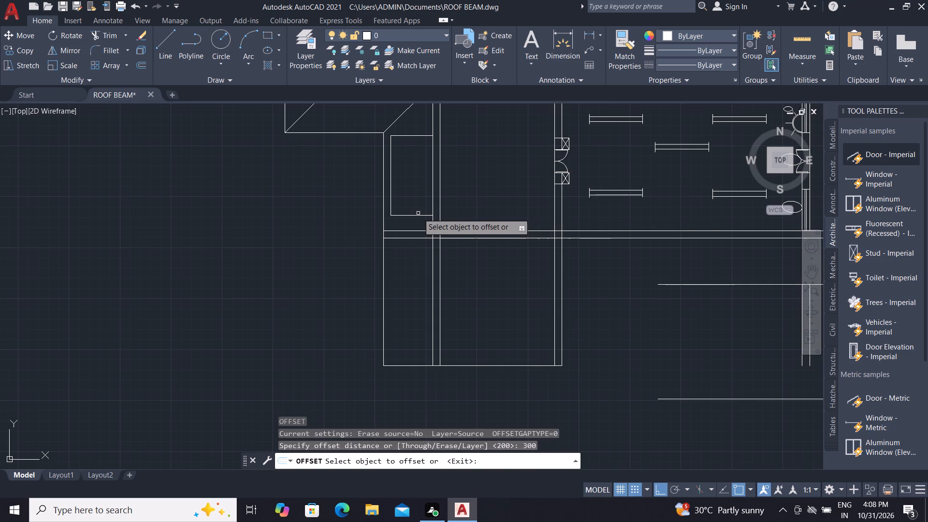
left_click(391, 200)
left_click(434, 204)
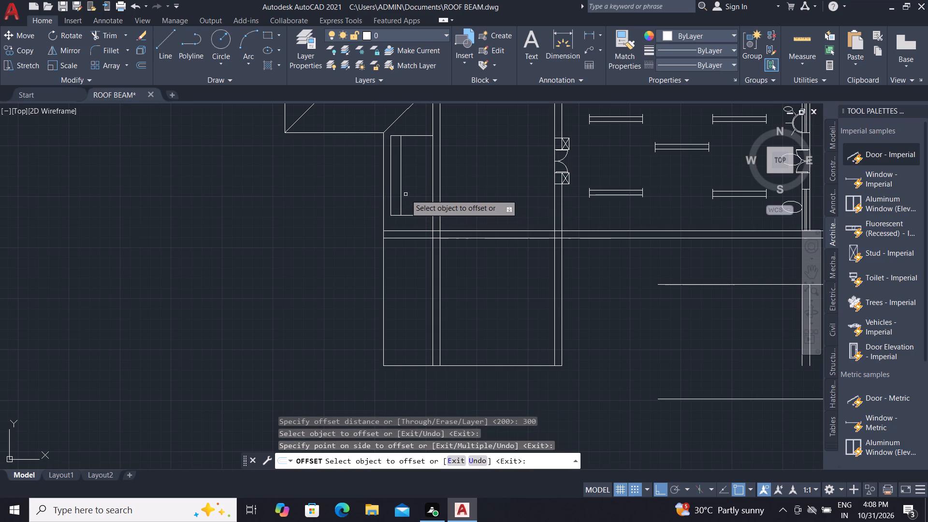
left_click(399, 193)
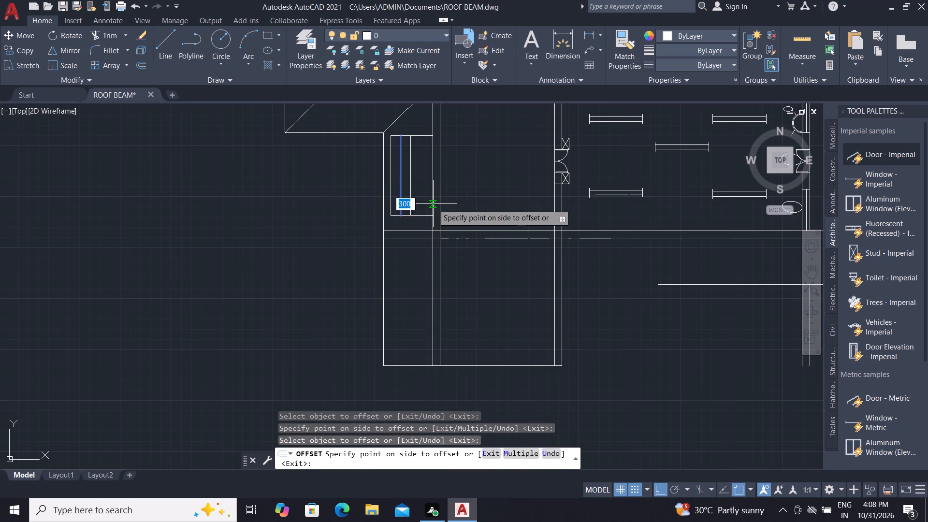
left_click(433, 204)
left_click(410, 199)
left_click(427, 203)
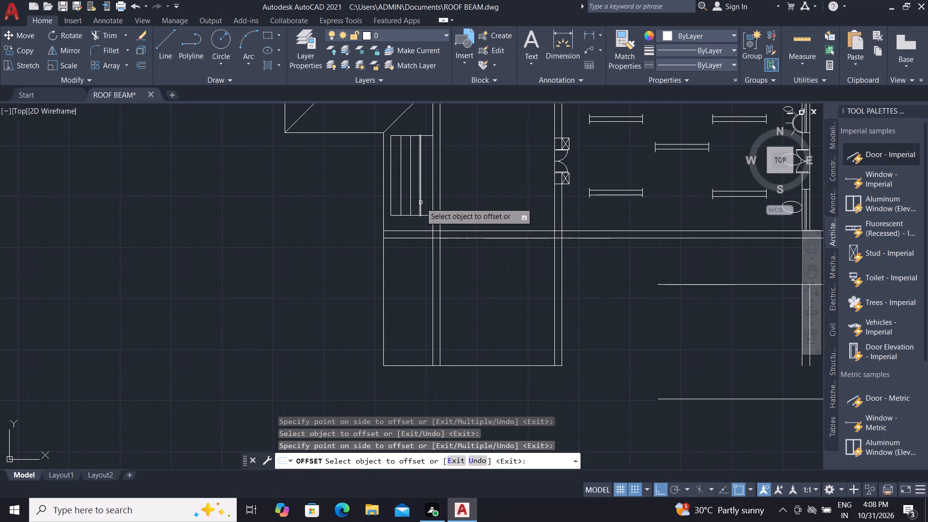
key("Escape")
key("Escape")
key("Escape")
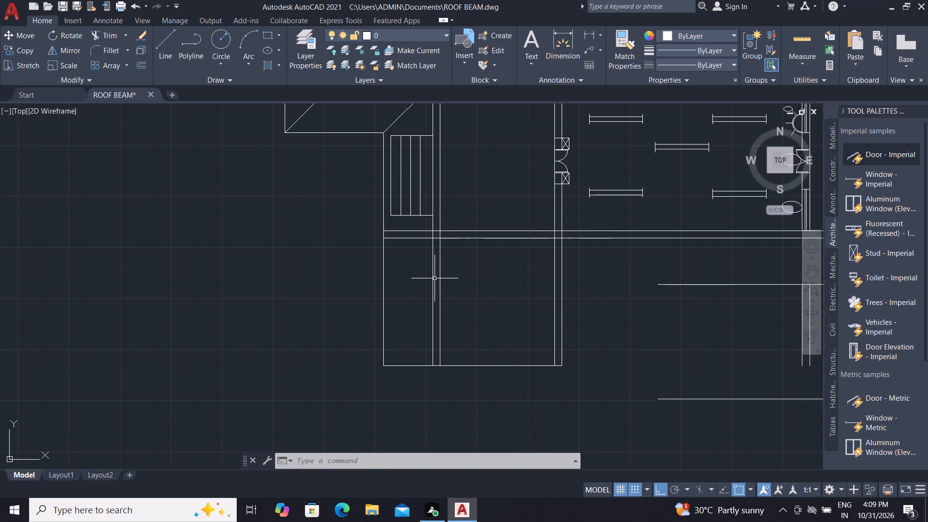
Copy the passage door in the hall's north wall about 3160 west, against the black column at the hall's northwest corner.
scroll(435, 277, "down", 2)
scroll(435, 317, "up", 1)
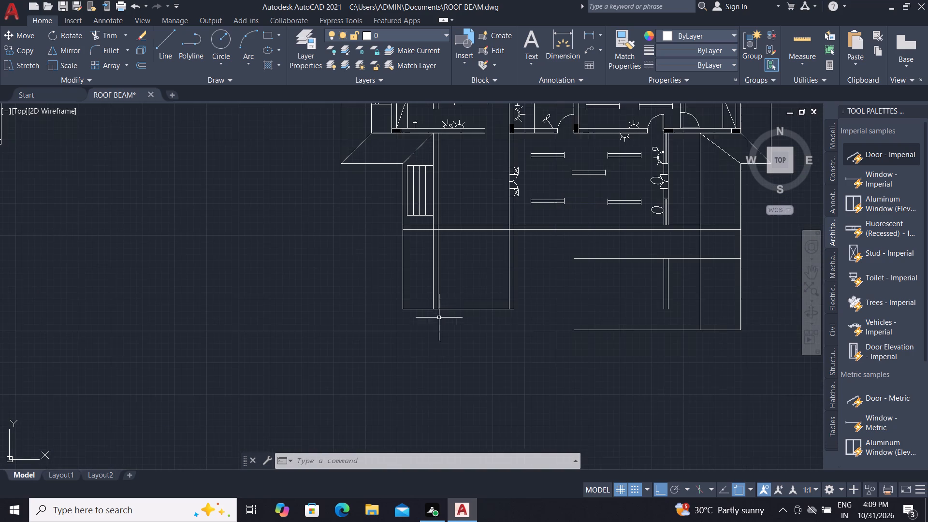
scroll(454, 161, "up", 2)
scroll(456, 190, "down", 2)
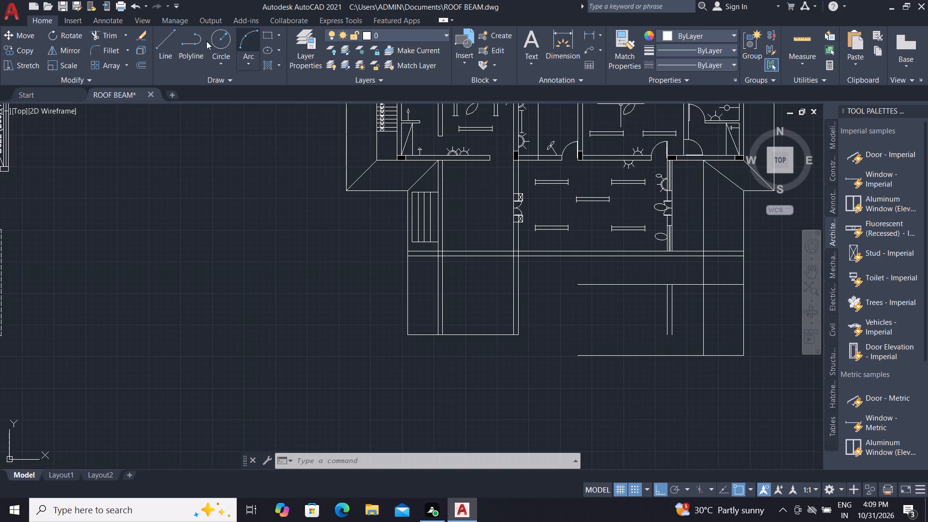
left_click(5, 50)
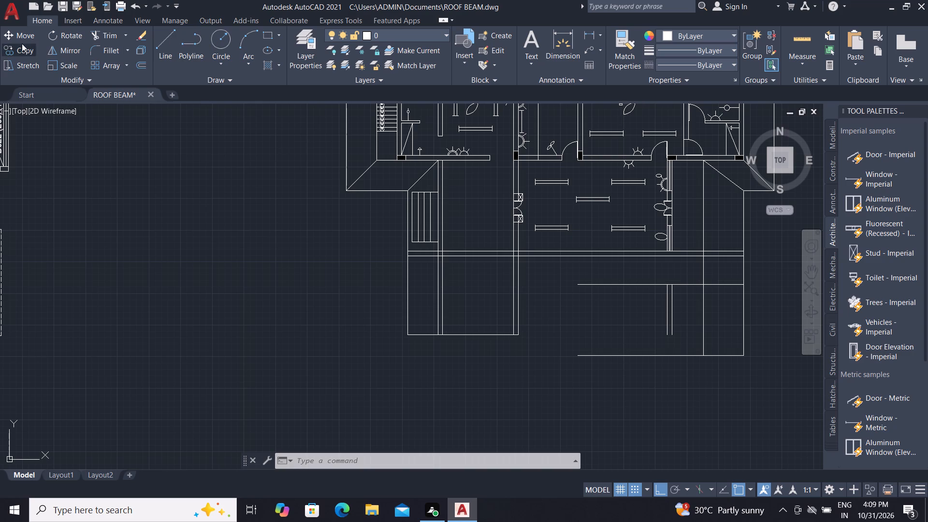
left_click(570, 145)
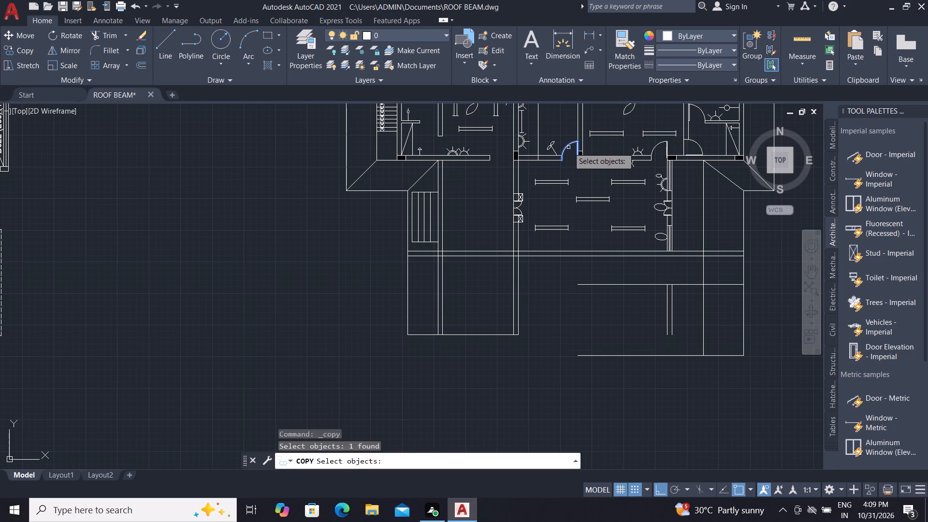
scroll(569, 148, "up", 3)
right_click(573, 163)
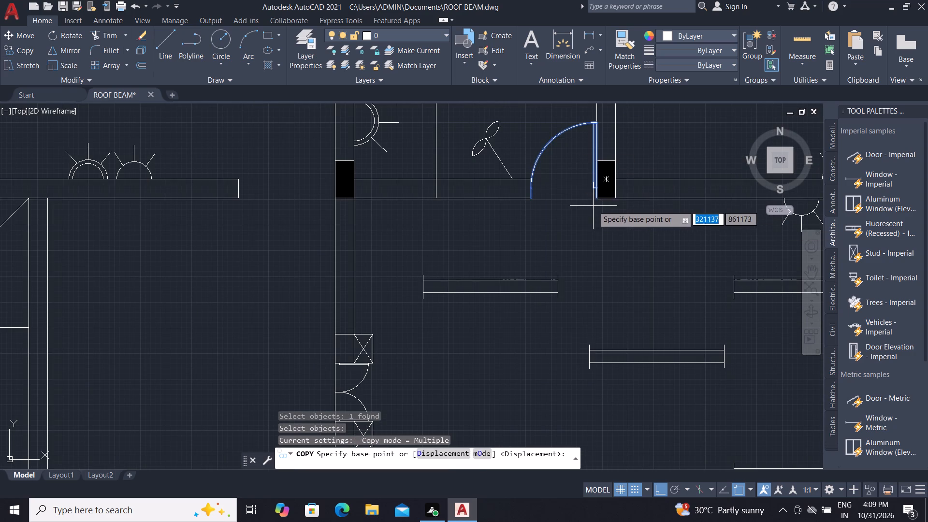
left_click(599, 198)
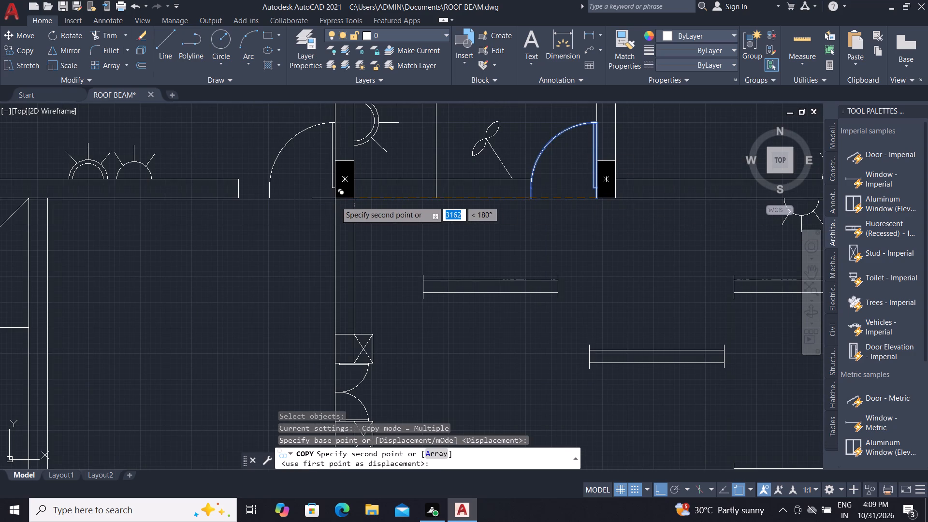
left_click(335, 201)
key("Escape")
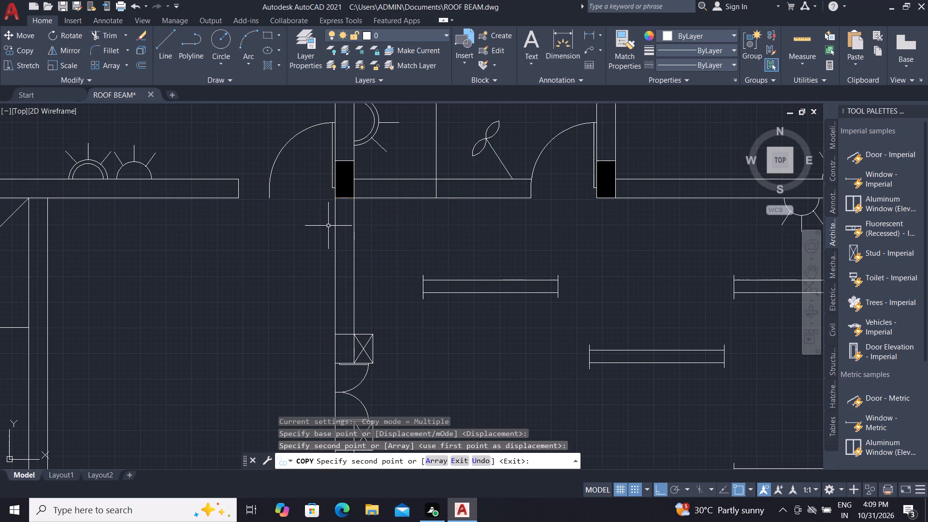
Extend both faces of the wall west of the copied door until they meet the door arc.
type("EX")
key("space")
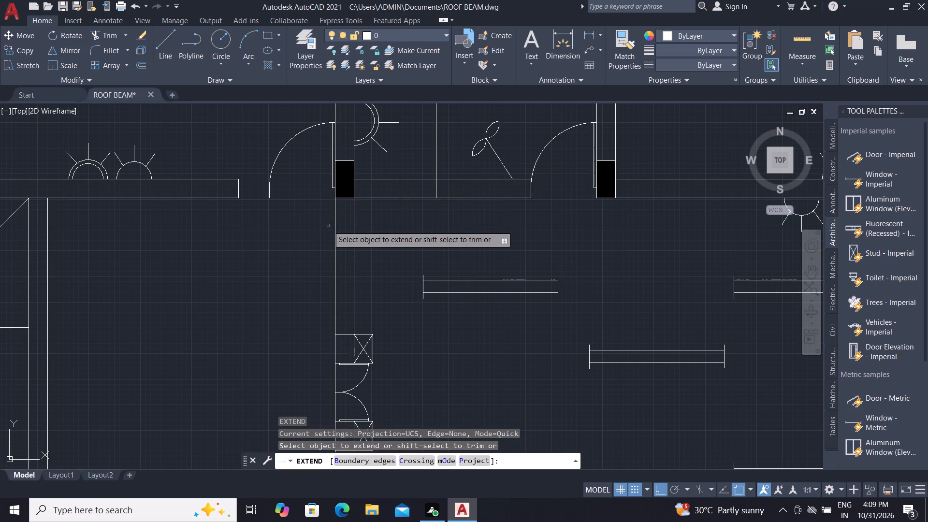
left_click(217, 181)
left_click(225, 196)
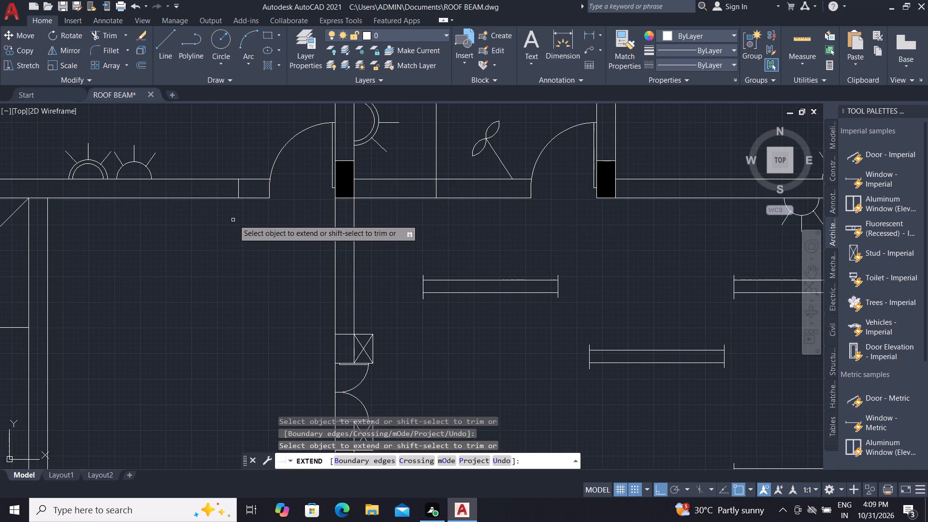
key("Escape")
Trim away the old end line left across the extended wall west of the copied door.
type("TR")
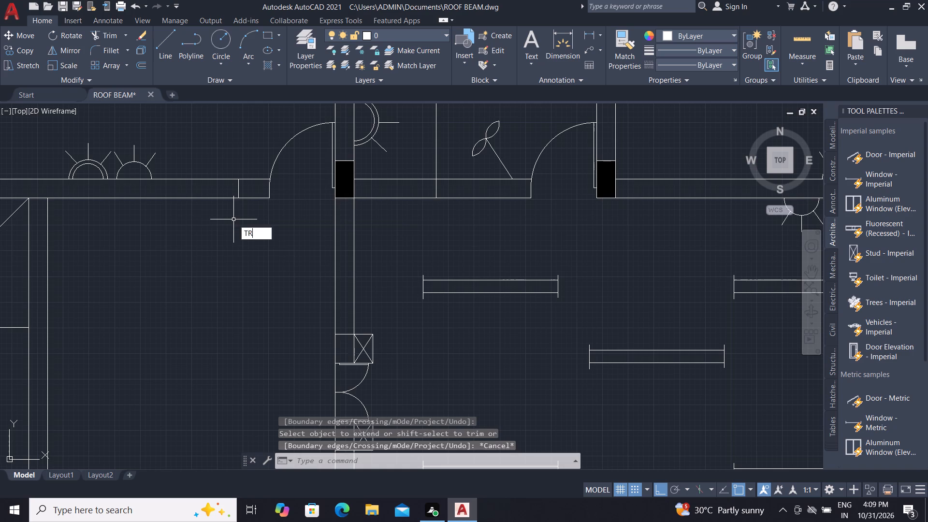
key("space")
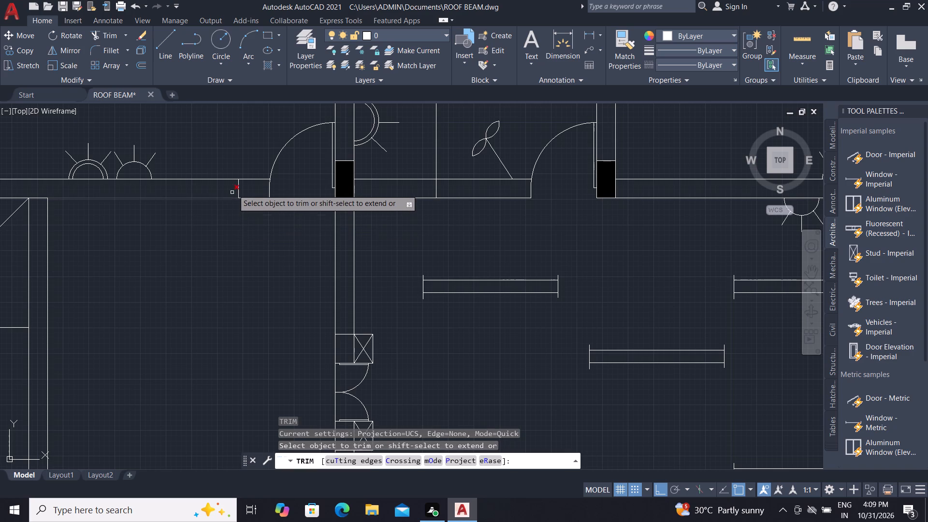
left_click(233, 183)
left_click(253, 189)
scroll(248, 221, "down", 2)
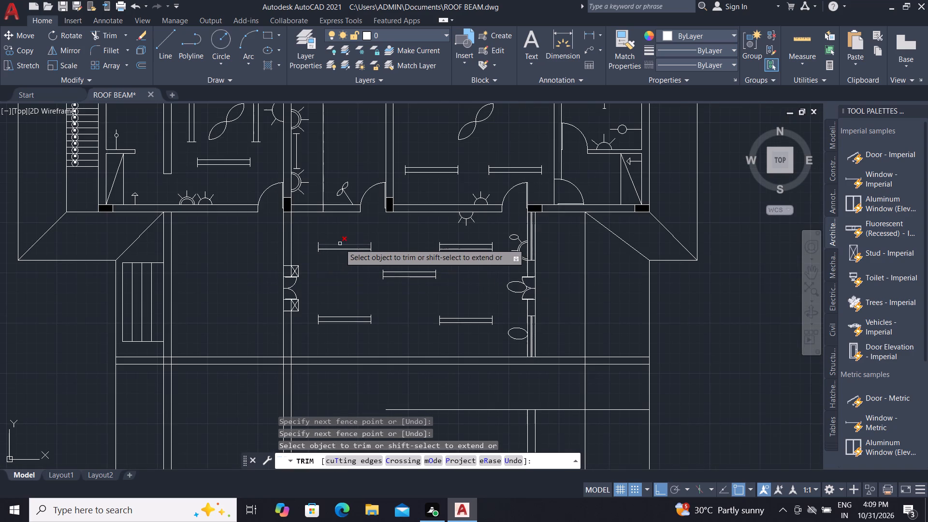
scroll(363, 241, "down", 2)
scroll(283, 298, "up", 3)
scroll(287, 299, "down", 2)
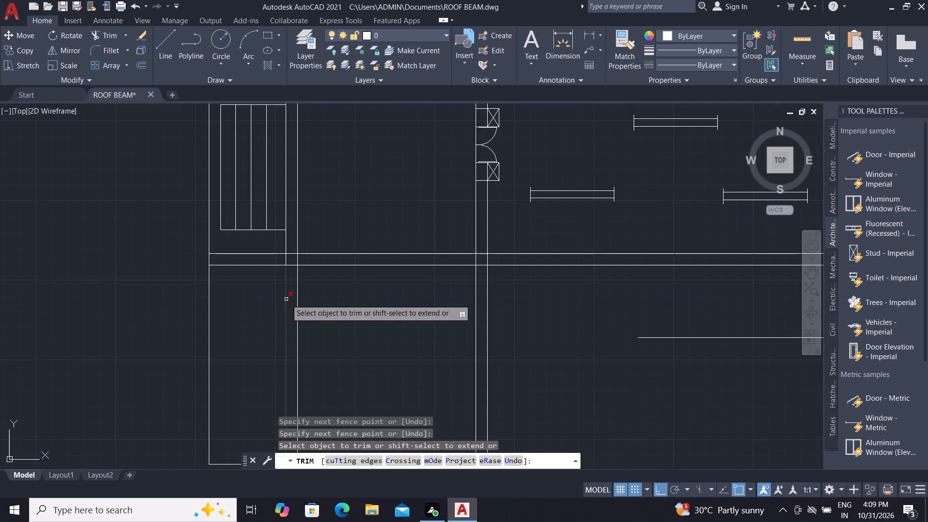
scroll(287, 299, "down", 1)
key("Escape")
key("Escape")
key("Escape")
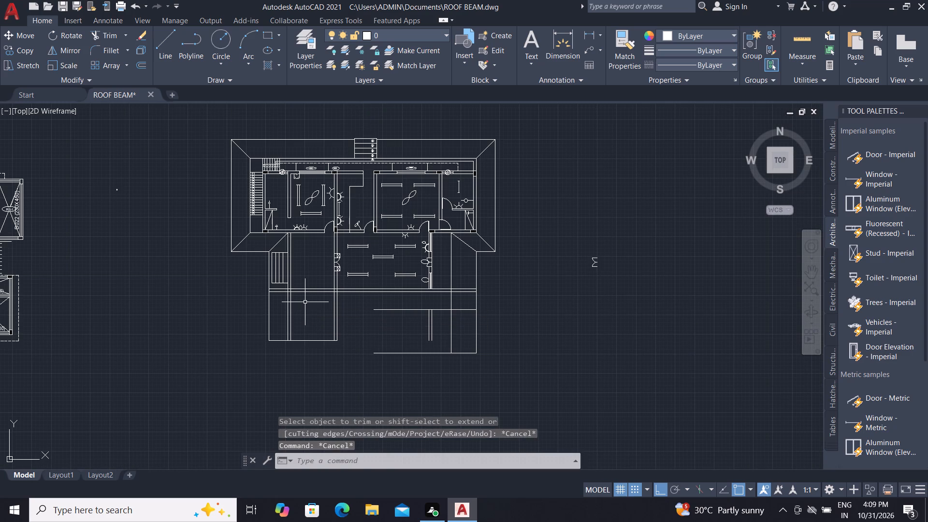
key("Escape")
Draw a rectangle about 450 by 340 in the northwest corner of the room west of the hall, against its walls.
type("REC")
key("space")
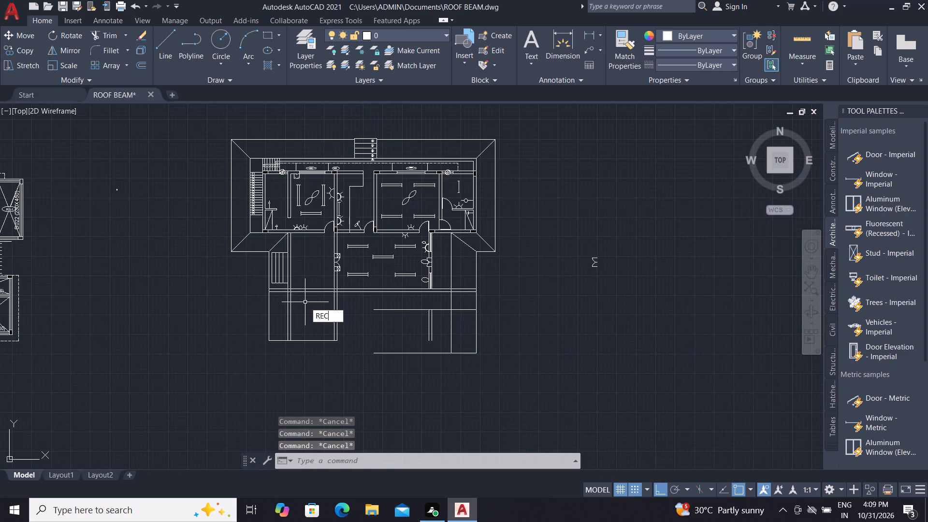
scroll(276, 226, "up", 3)
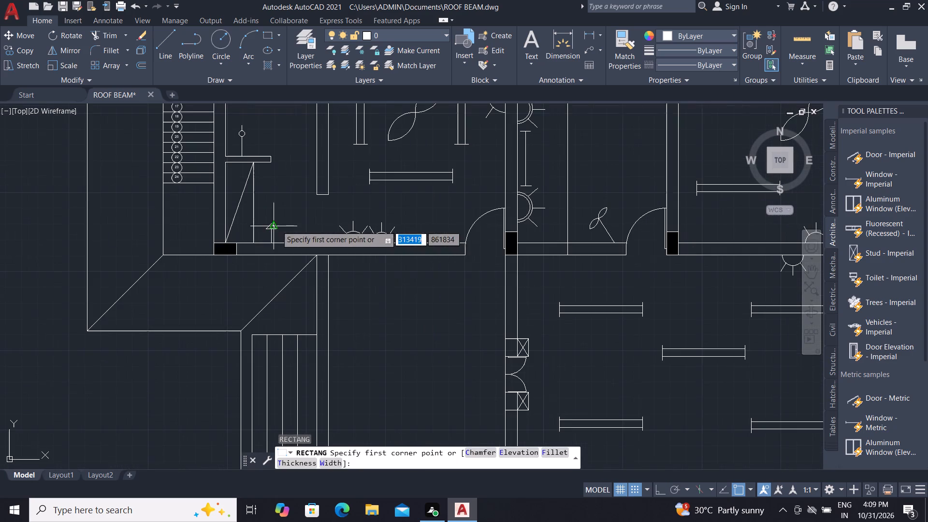
left_click(331, 257)
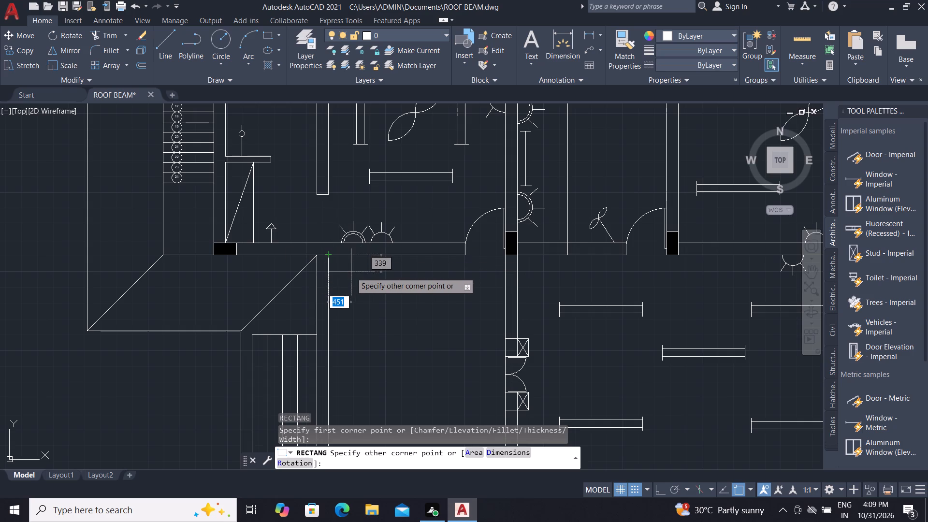
left_click(352, 272)
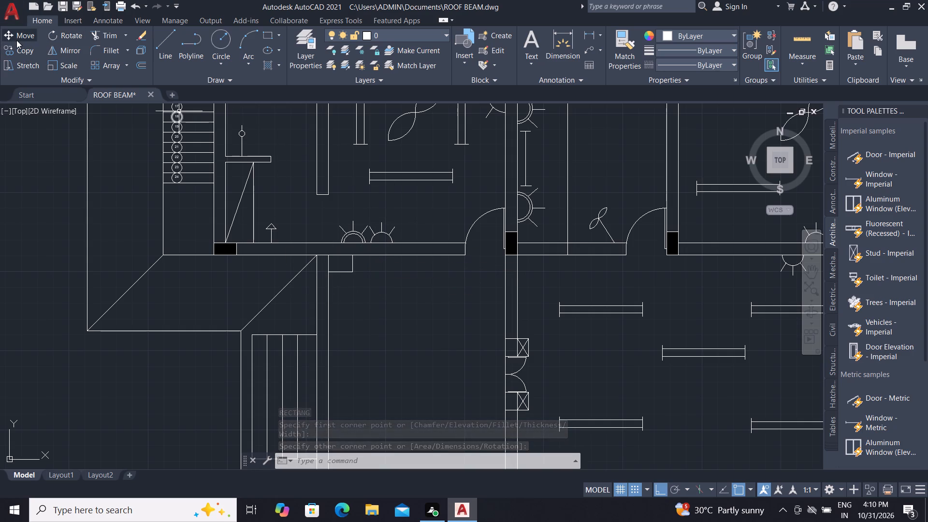
Draw a second rectangle about 1100 by 340 against the same north wall, east of the small corner rectangle.
left_click(270, 33)
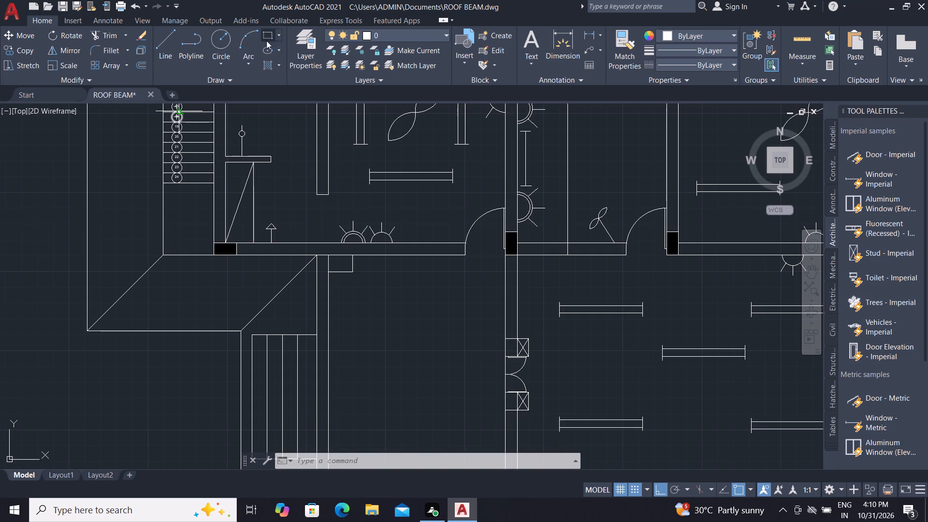
left_click(380, 257)
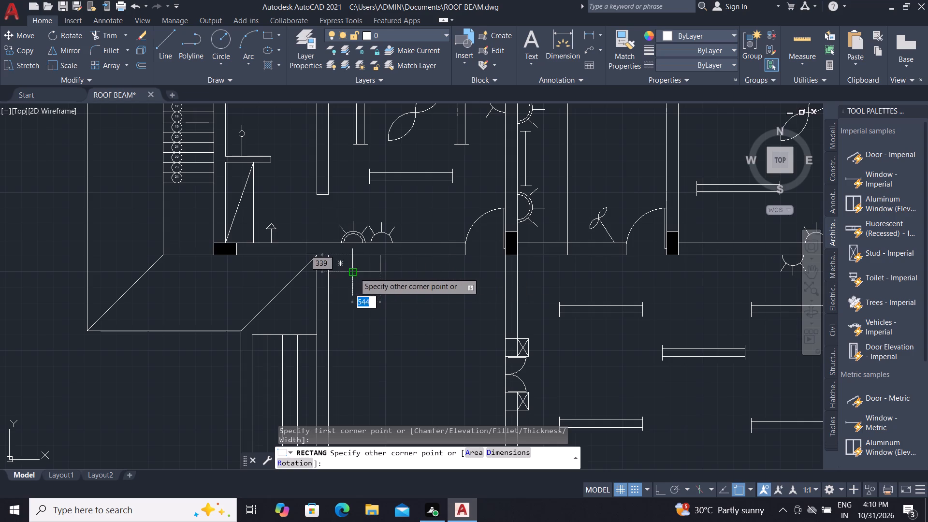
left_click(434, 276)
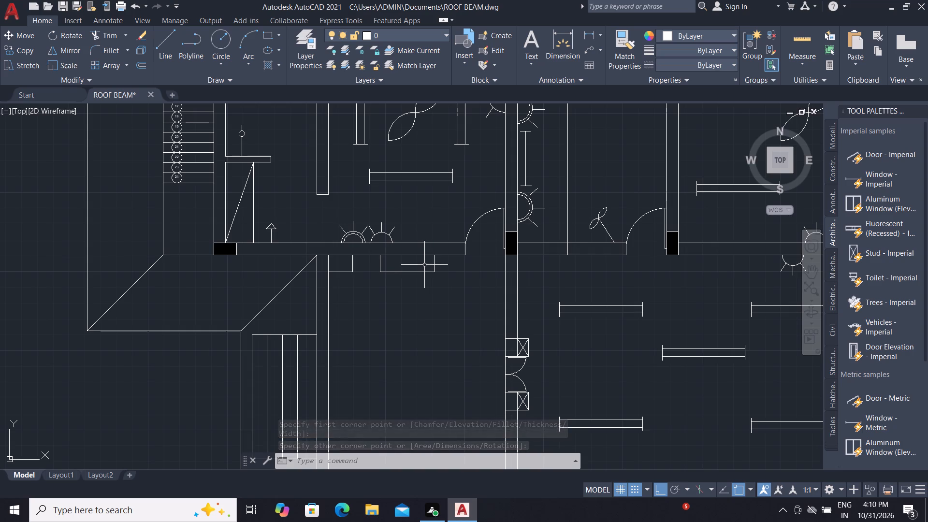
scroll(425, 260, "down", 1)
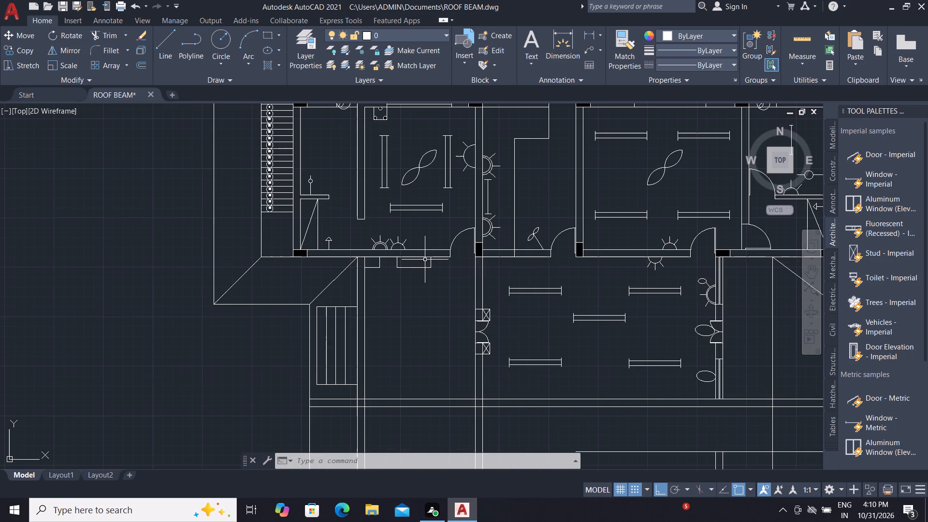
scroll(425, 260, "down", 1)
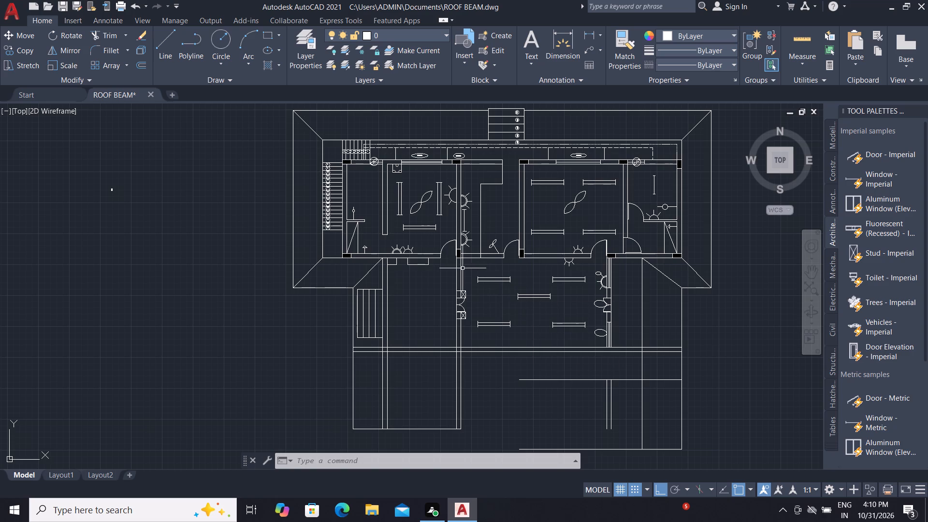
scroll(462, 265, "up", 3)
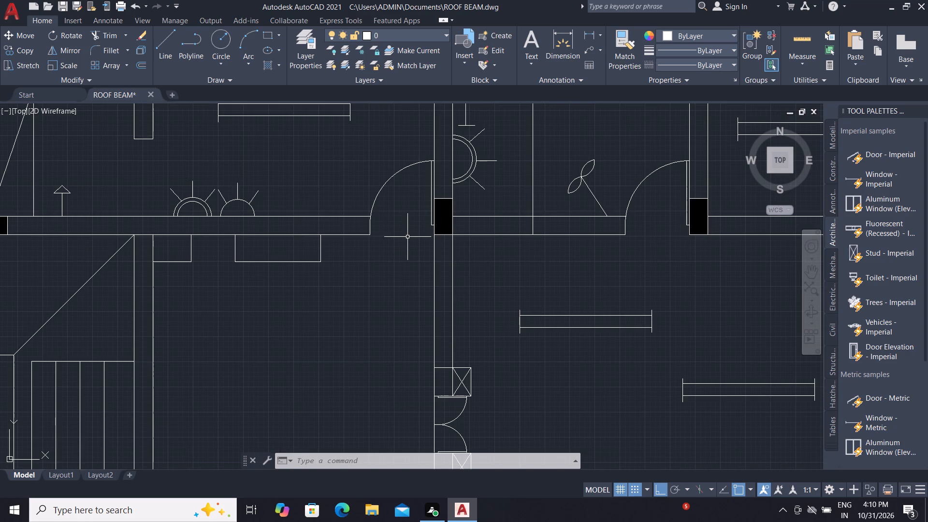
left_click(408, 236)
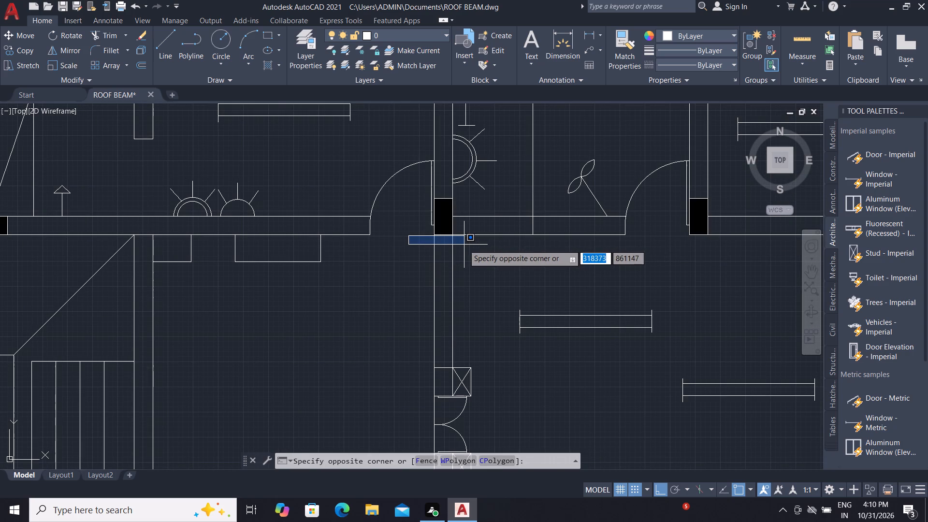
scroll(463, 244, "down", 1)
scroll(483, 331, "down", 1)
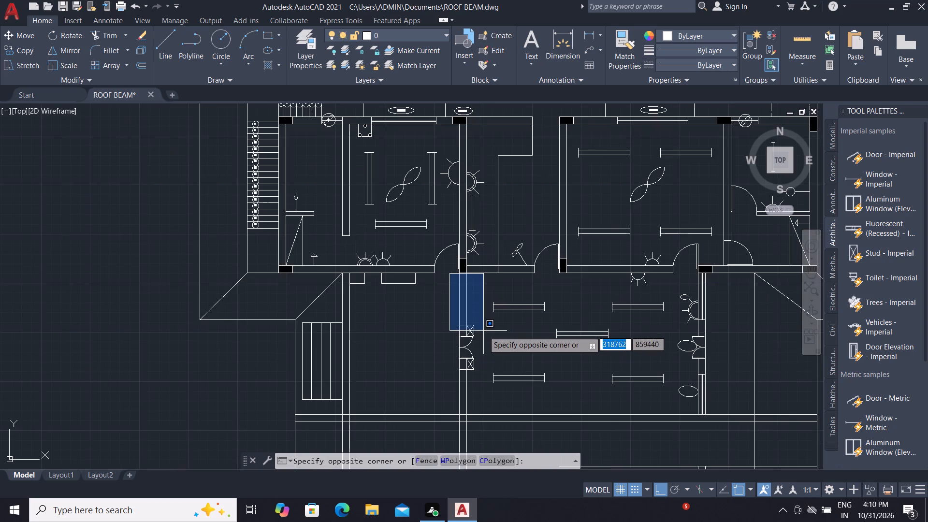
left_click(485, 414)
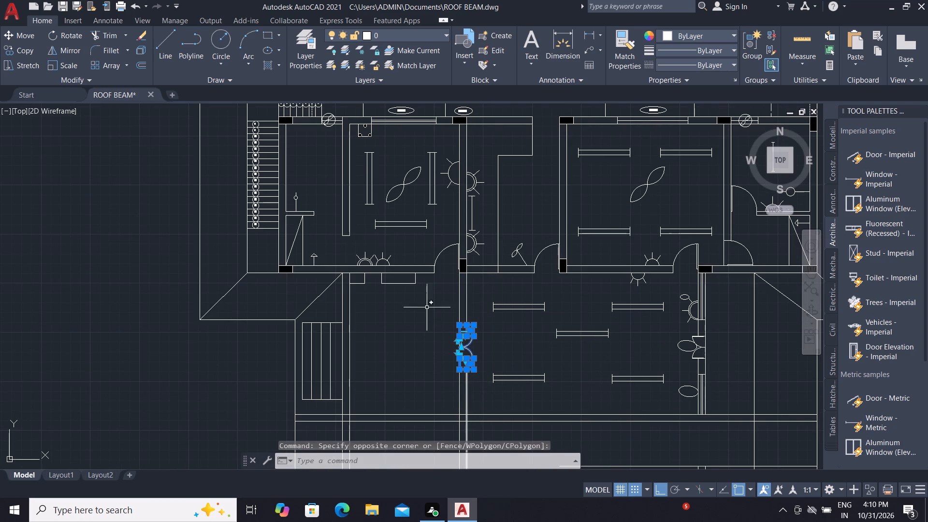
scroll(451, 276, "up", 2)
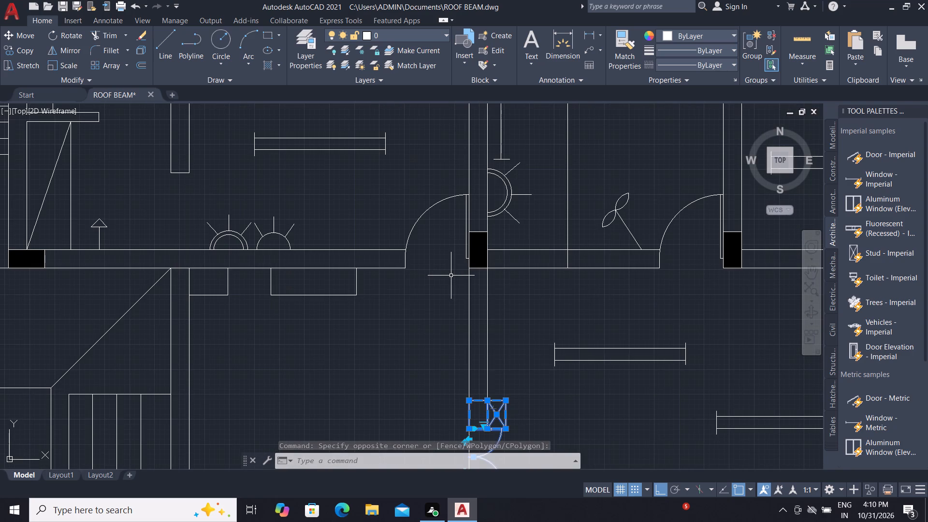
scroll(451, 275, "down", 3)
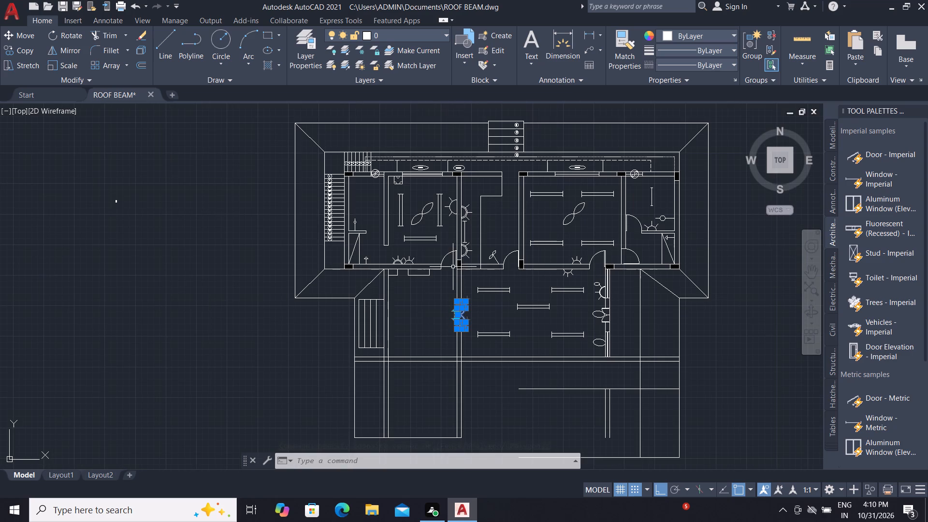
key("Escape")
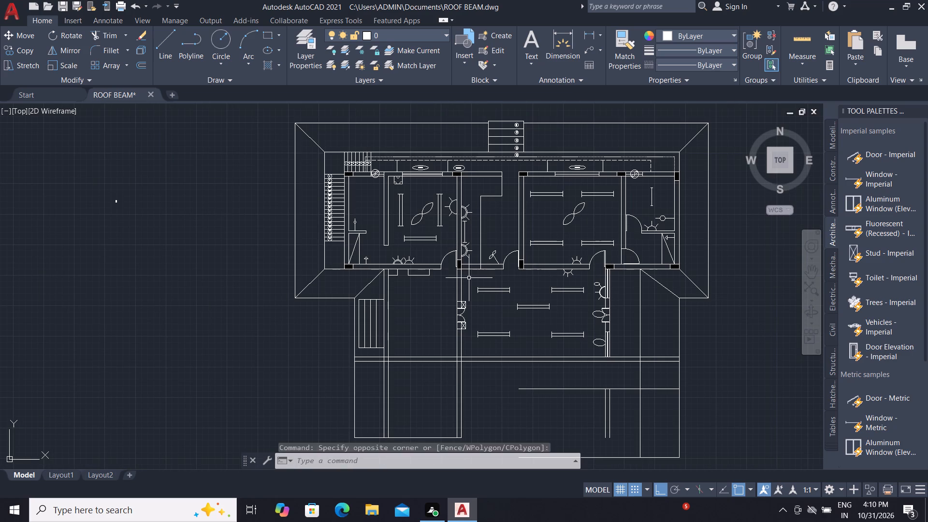
Draw a vertical line about 4500 long from the west edge of the copied door's opening south to the horizontal wall.
type("L")
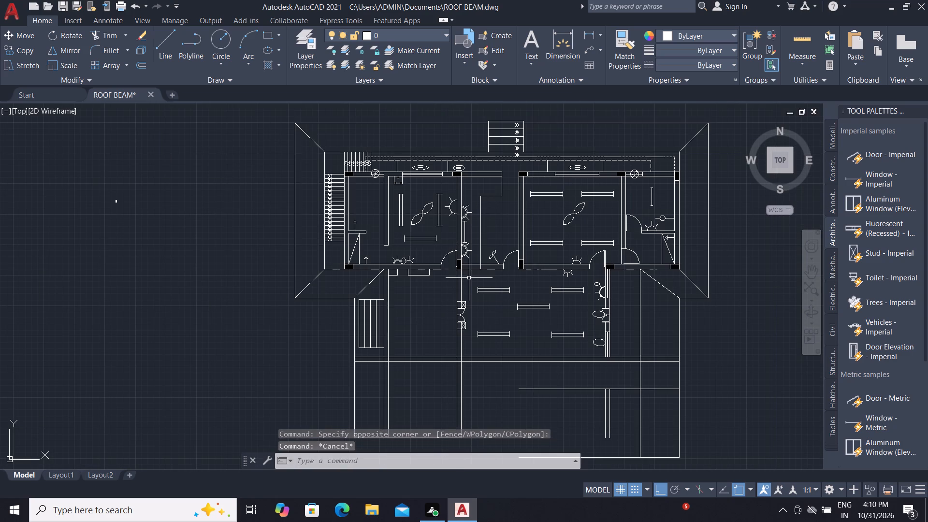
key("space")
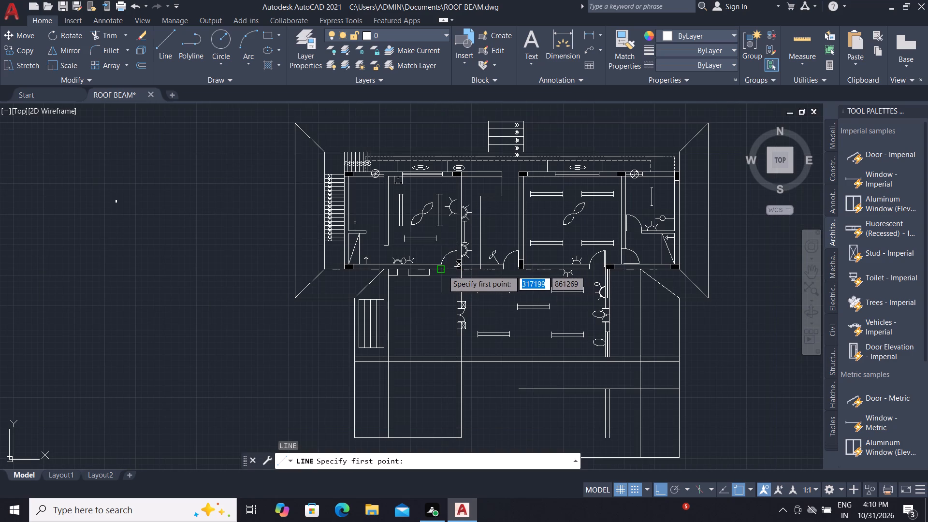
left_click(443, 270)
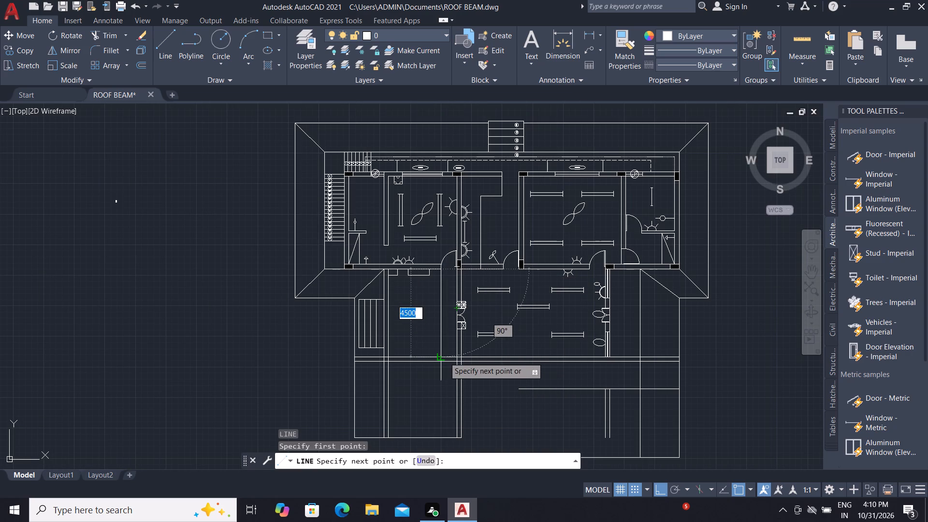
left_click(444, 357)
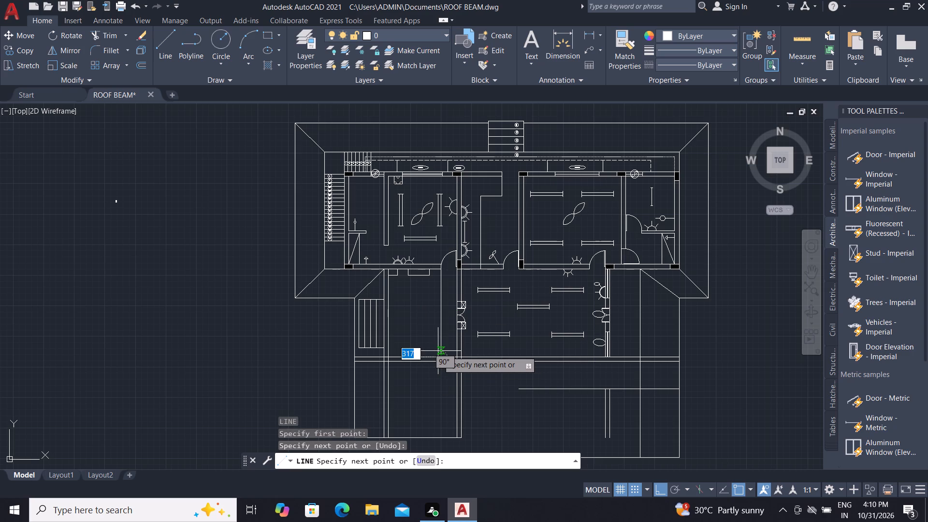
key("Escape")
Offset the new vertical line 230 to the west to form the second face of the wall.
type("O 230")
key("space")
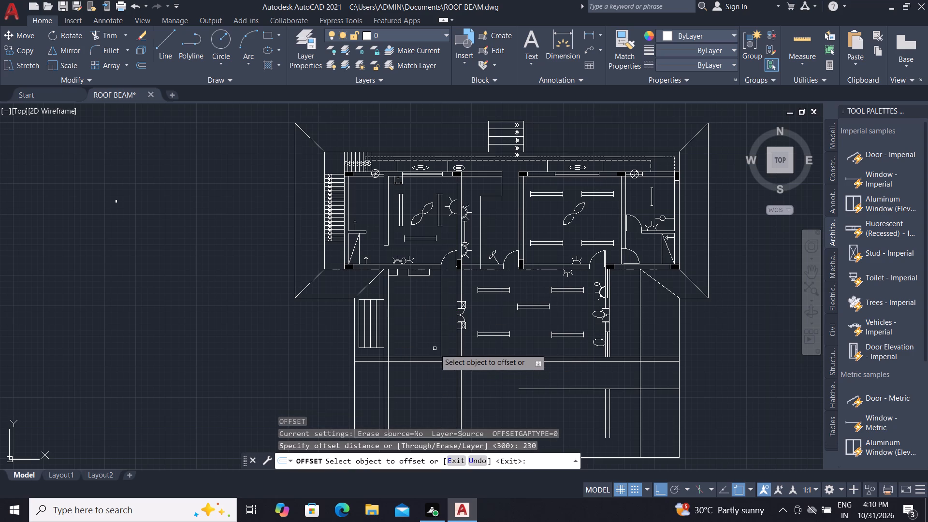
left_click(441, 344)
left_click(398, 336)
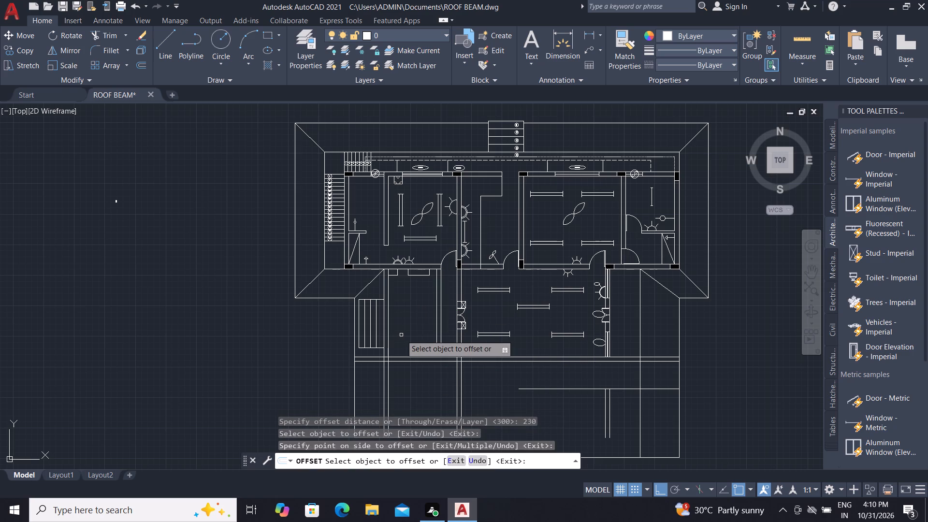
key("Escape")
key("Escape")
key("Escape")
key("Escape")
key("Escape")
key("Escape")
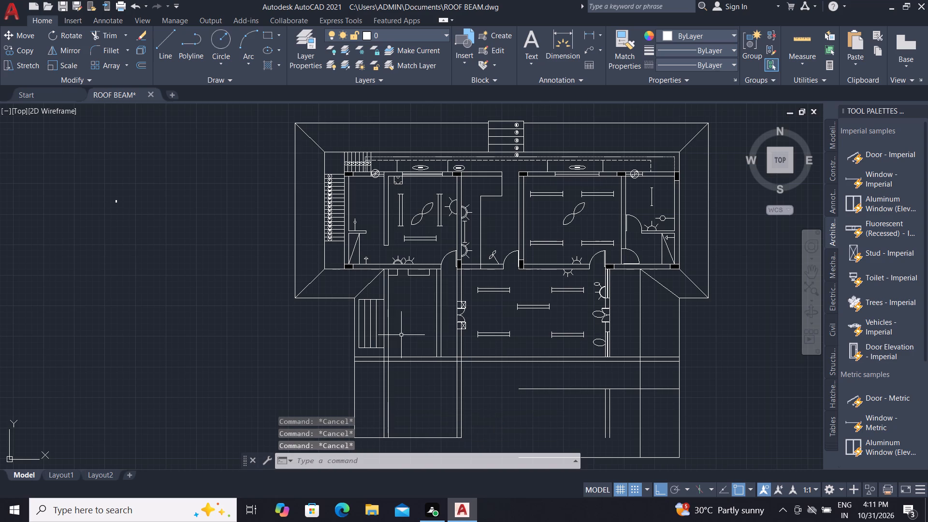
key("Escape")
Trim away both faces of the old hall wall, north and south of the double door with crossed boxes.
type("TR")
key("space")
scroll(440, 282, "up", 2)
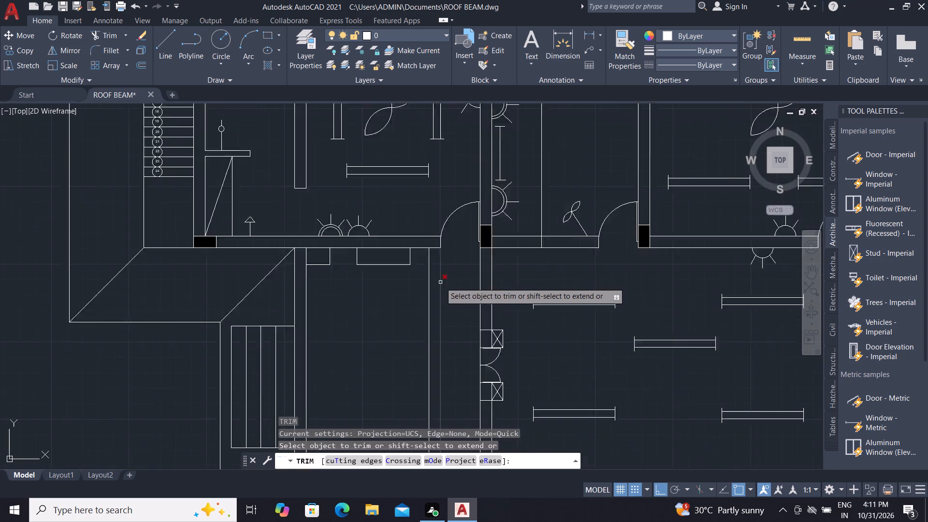
scroll(440, 282, "up", 1)
left_click(480, 282)
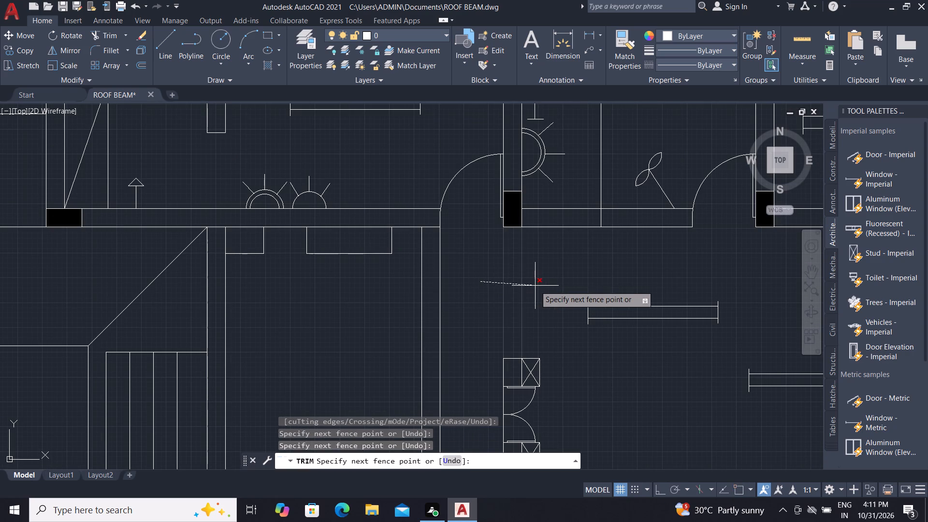
left_click(535, 286)
scroll(492, 261, "down", 3)
left_click(492, 323)
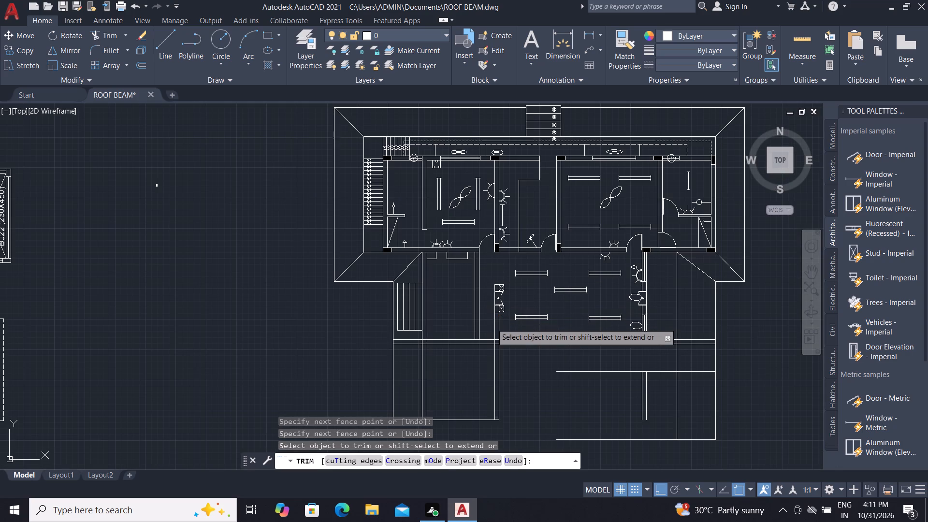
left_click(508, 324)
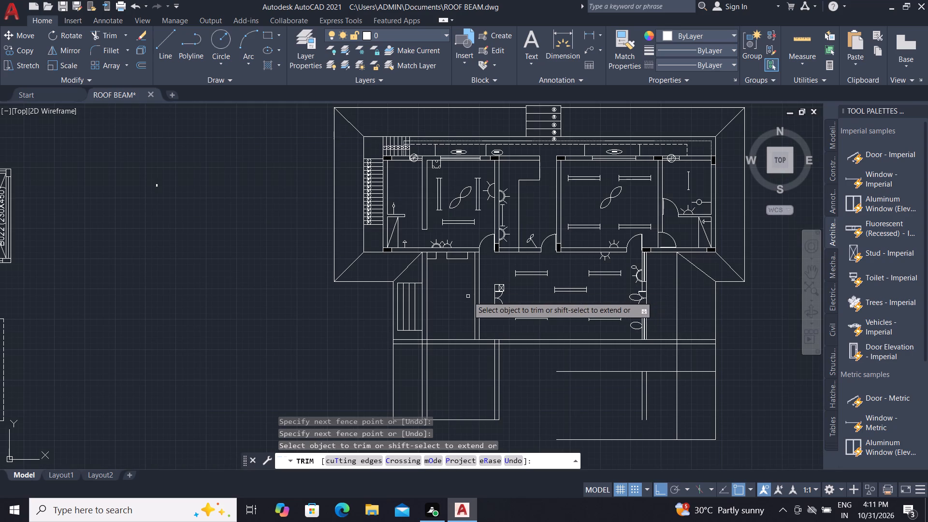
key("Escape")
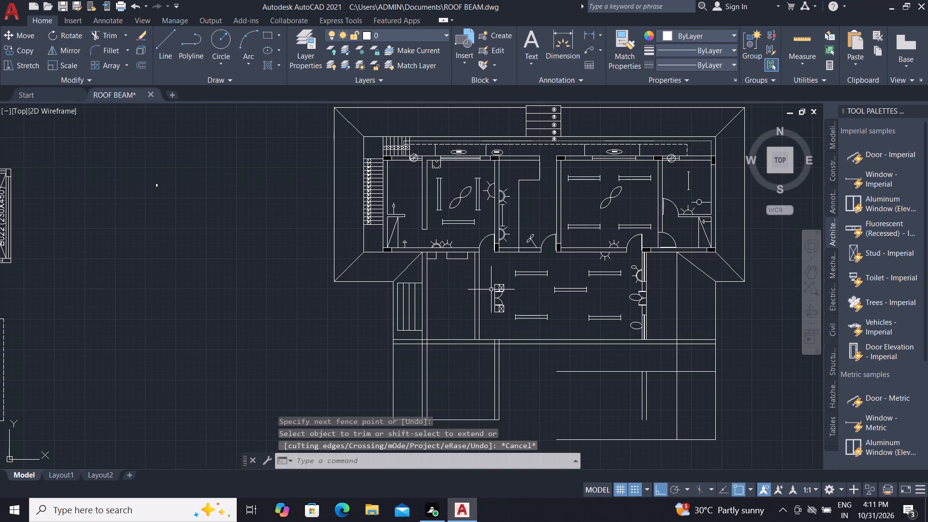
Move the double door with its crossed boxes about 1028 west onto the west face of the new wall.
left_click(490, 280)
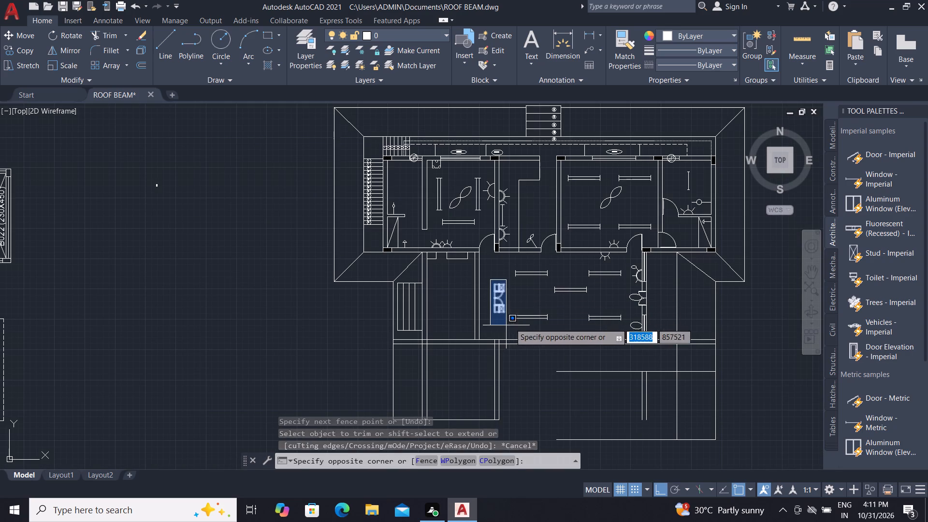
left_click(509, 322)
scroll(488, 295, "up", 3)
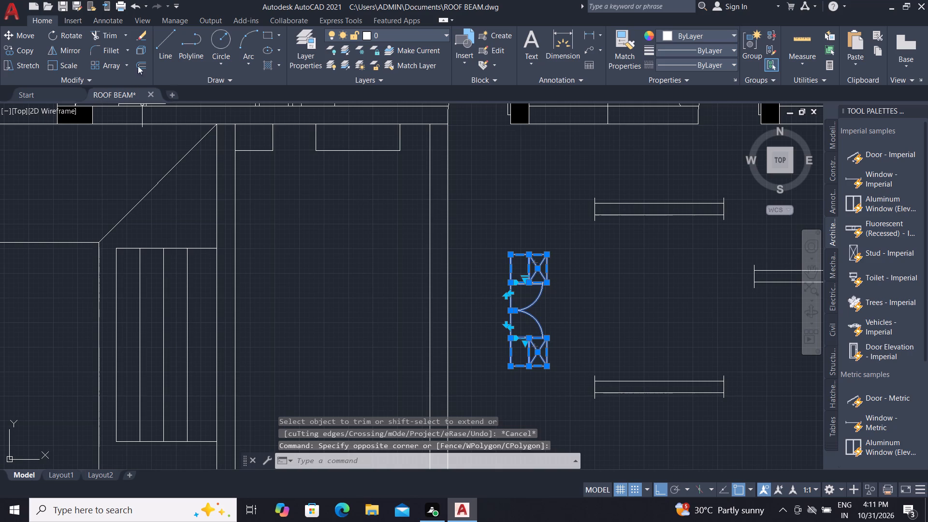
left_click(9, 31)
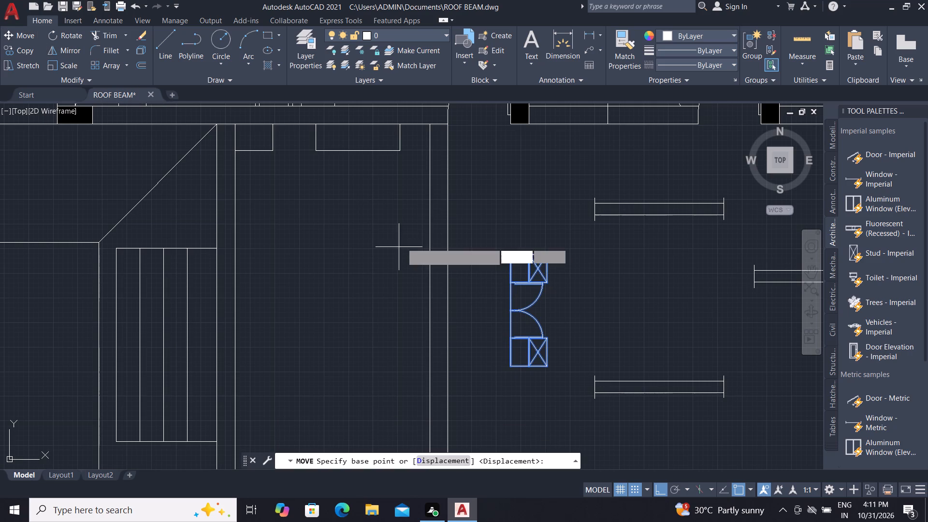
left_click(509, 310)
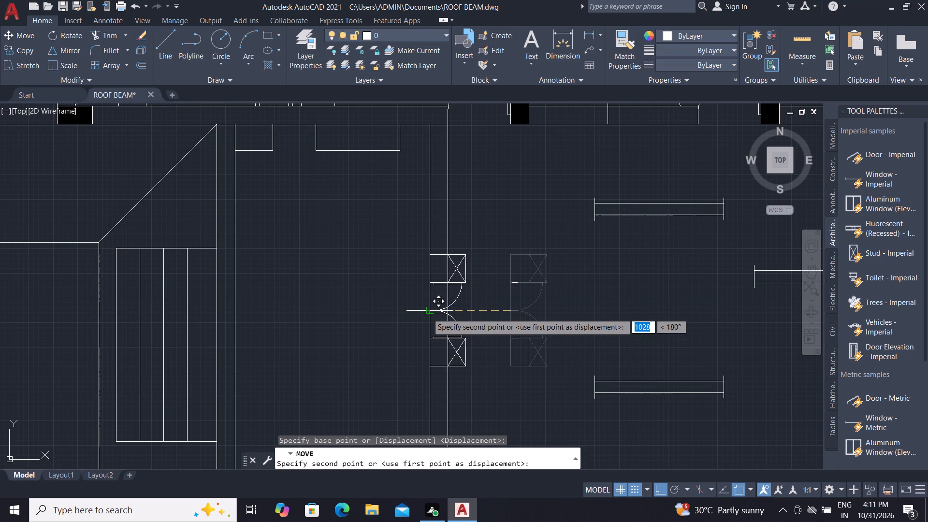
left_click(427, 313)
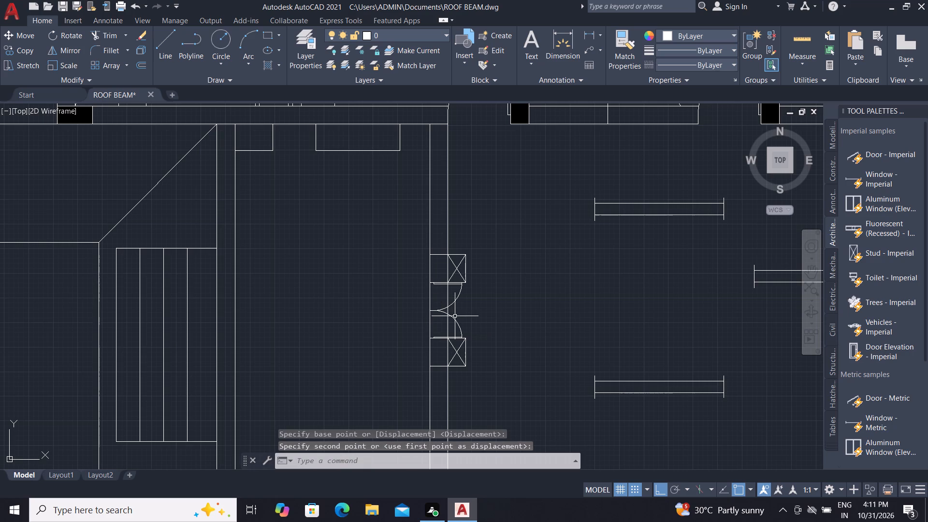
Trim the new wall's east face line where it crosses the south door leaf and its swing.
type("TR")
key("space")
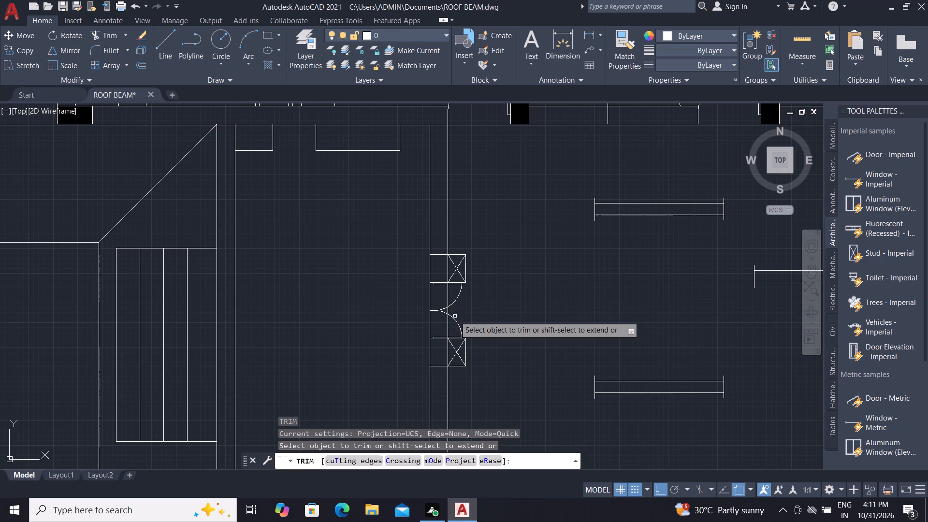
scroll(448, 331, "up", 4)
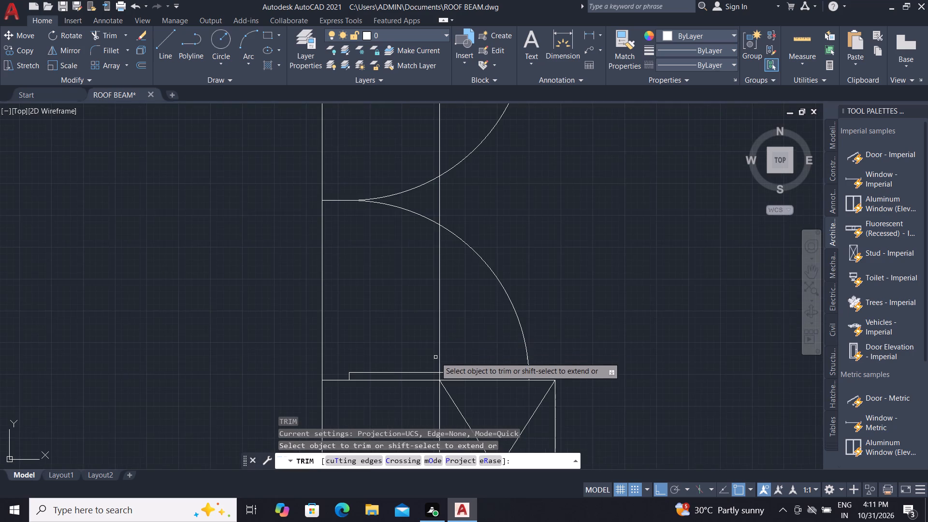
scroll(435, 360, "up", 1)
left_click(435, 356)
left_click(452, 338)
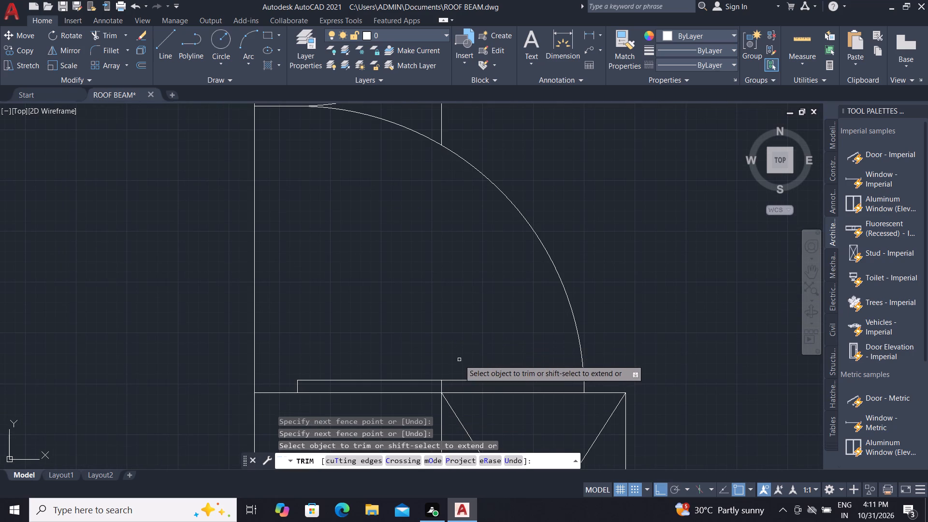
scroll(459, 360, "down", 1)
left_click(446, 376)
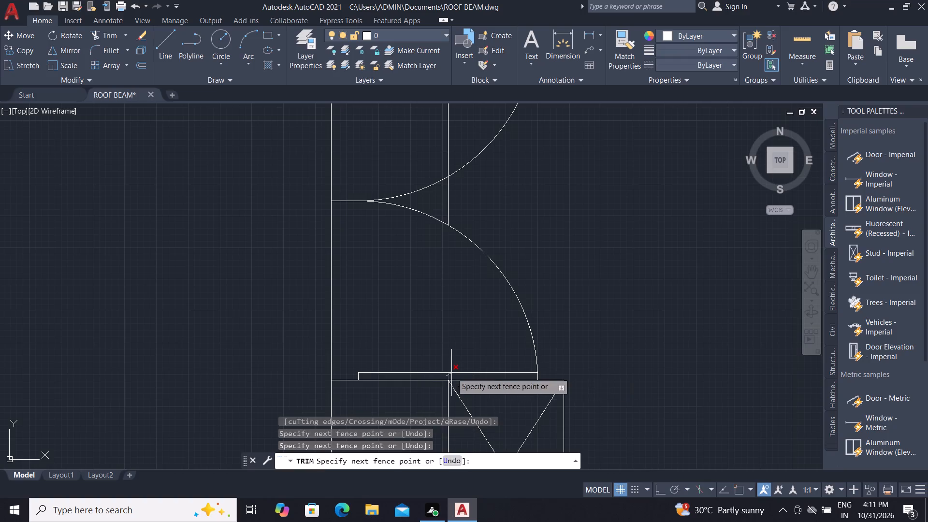
left_click(452, 373)
Trim the same wall line between the two swing arcs and across the north door leaf and its swing.
scroll(460, 364, "down", 2)
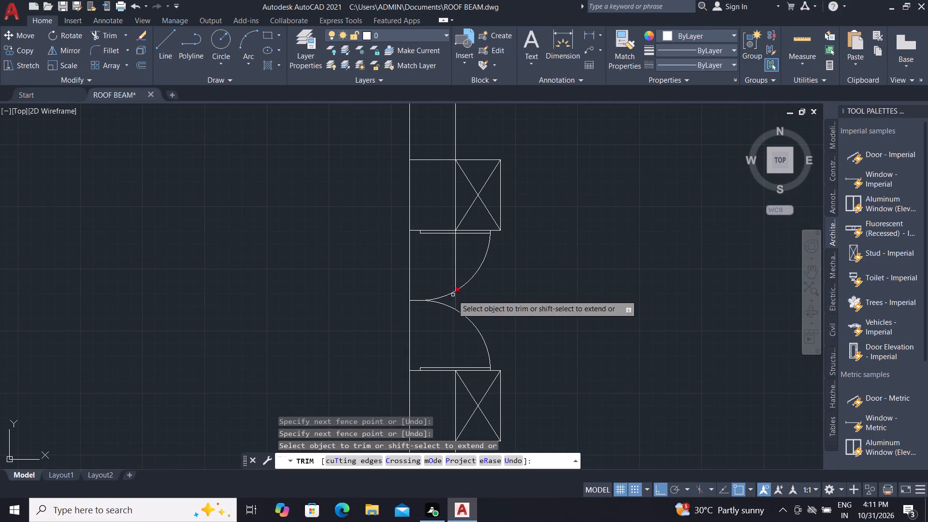
left_click(450, 296)
left_click(457, 295)
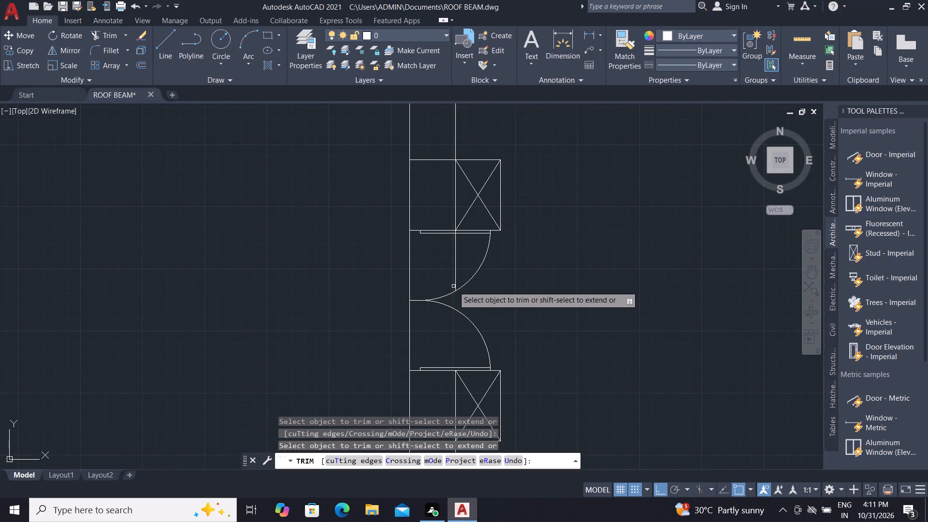
left_click(455, 278)
scroll(443, 219, "up", 1)
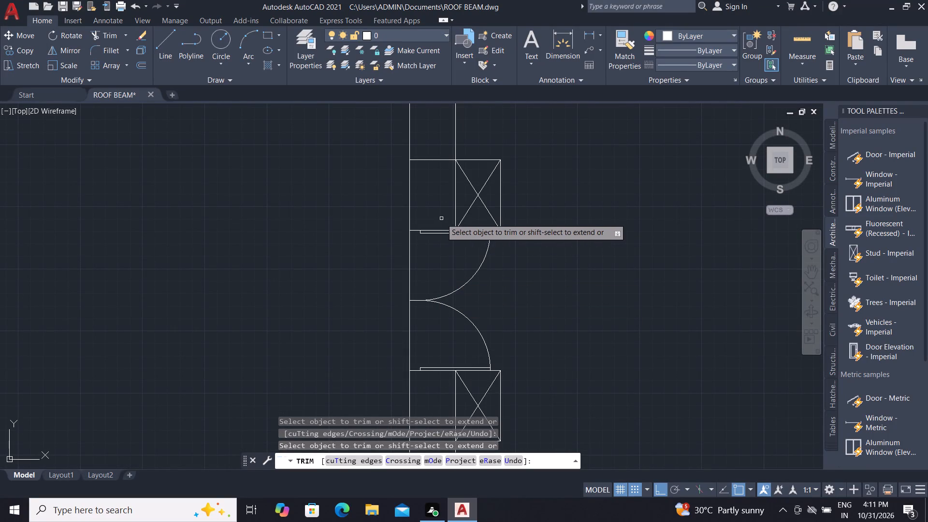
scroll(455, 243, "up", 3)
left_click(452, 227)
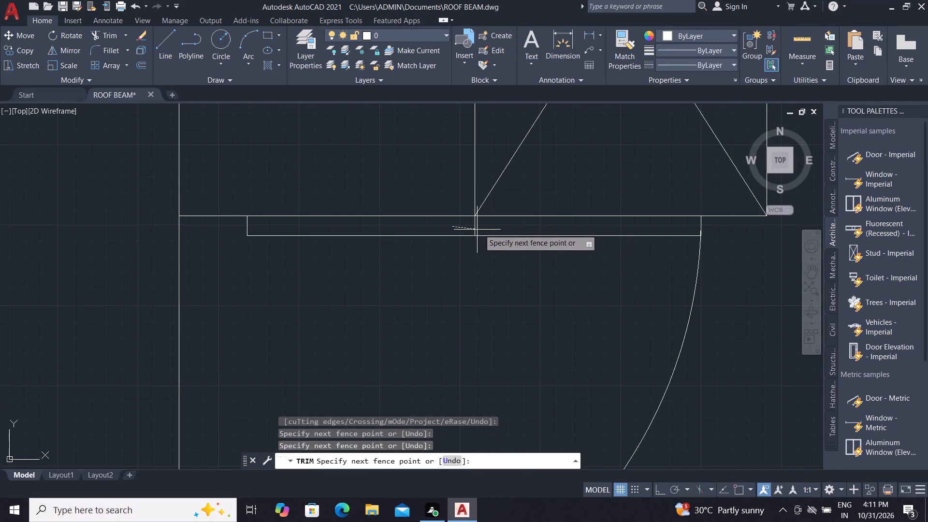
left_click(485, 229)
scroll(467, 239, "down", 4)
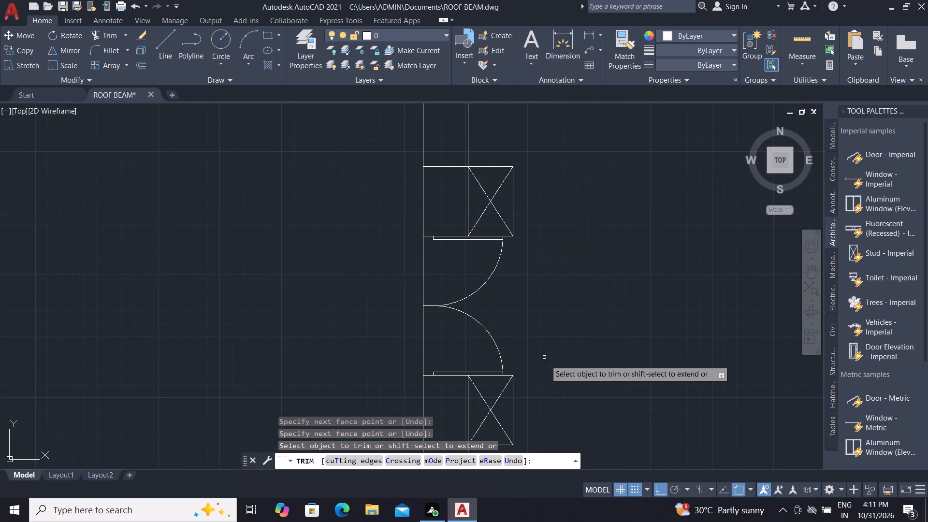
scroll(528, 310, "down", 1)
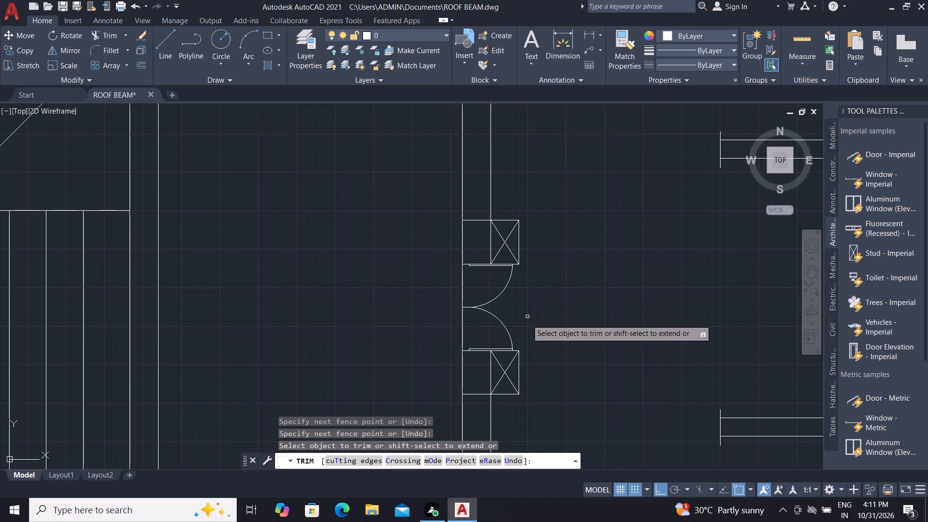
scroll(492, 403, "up", 2)
scroll(523, 397, "down", 5)
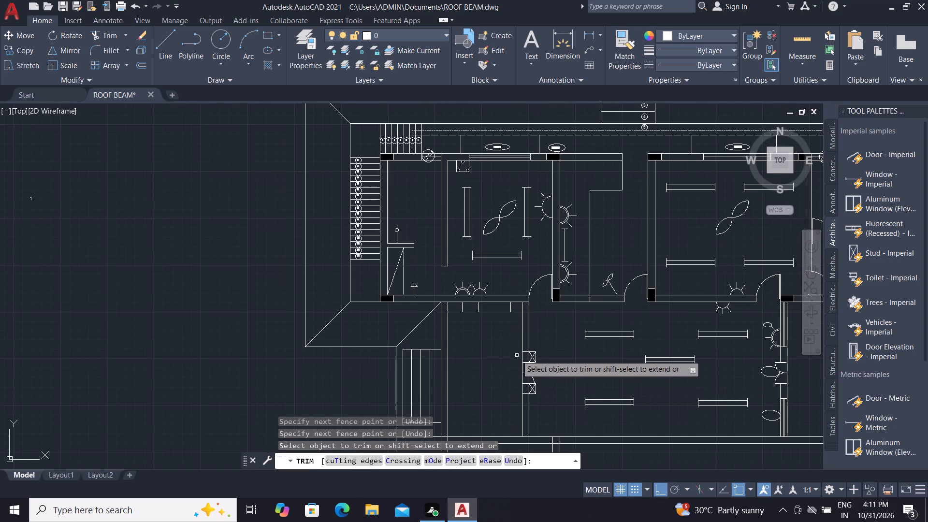
scroll(517, 355, "up", 1)
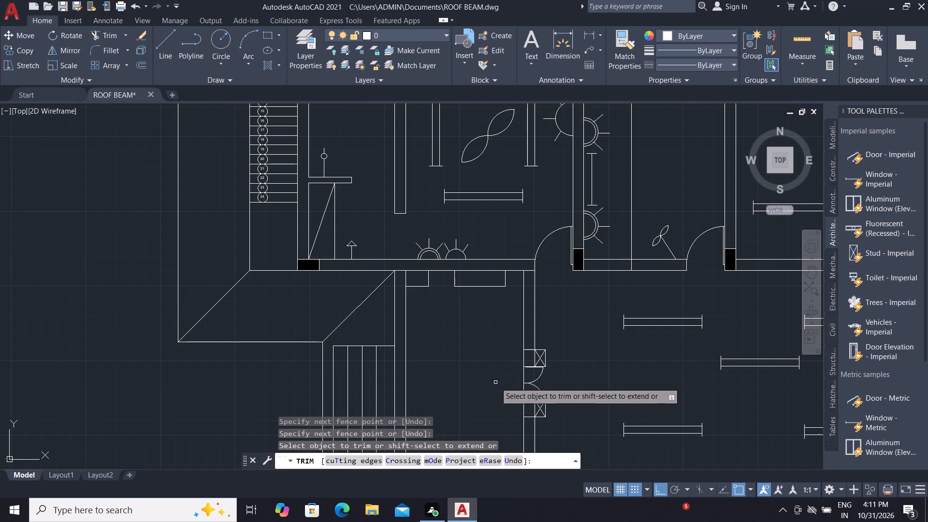
key("Escape")
key("Escape")
key("Escape")
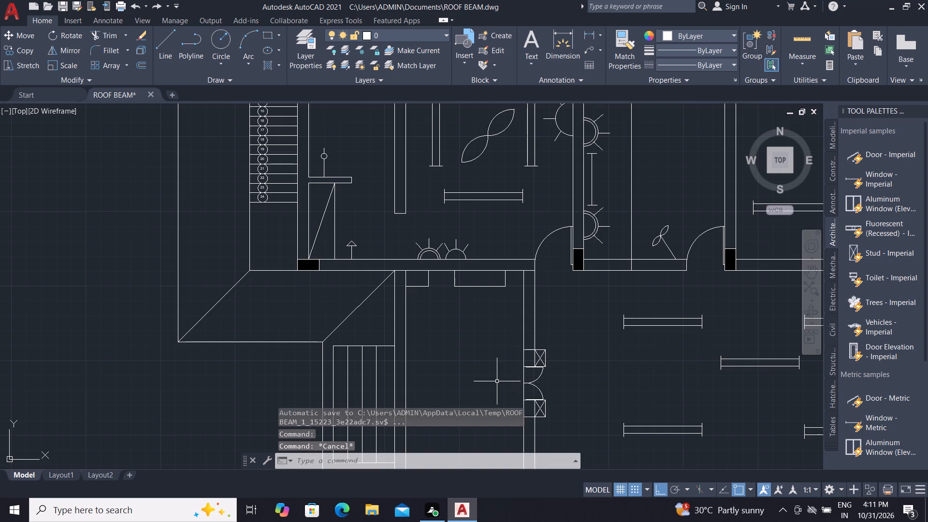
key("Escape")
key("Escape")
key("Escape")
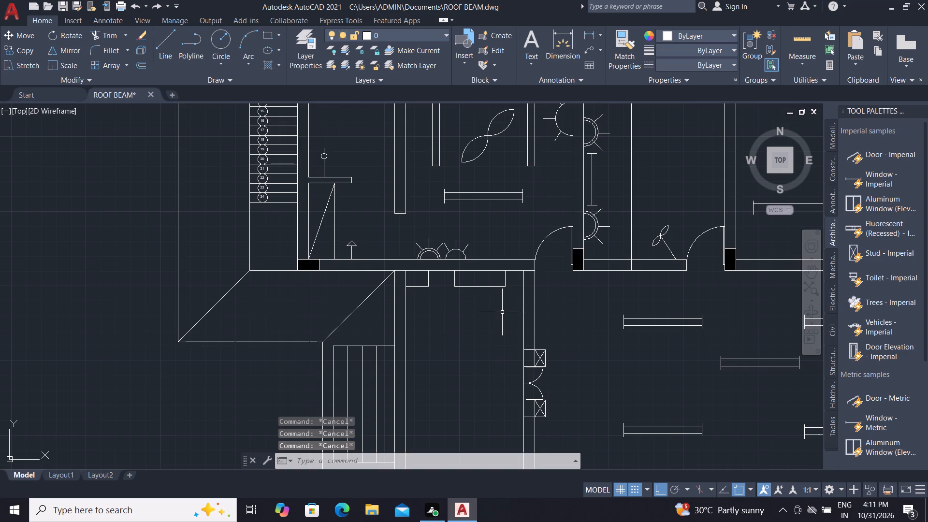
Delete the wider rectangle against the north wall of the room west of the hall.
left_click(473, 286)
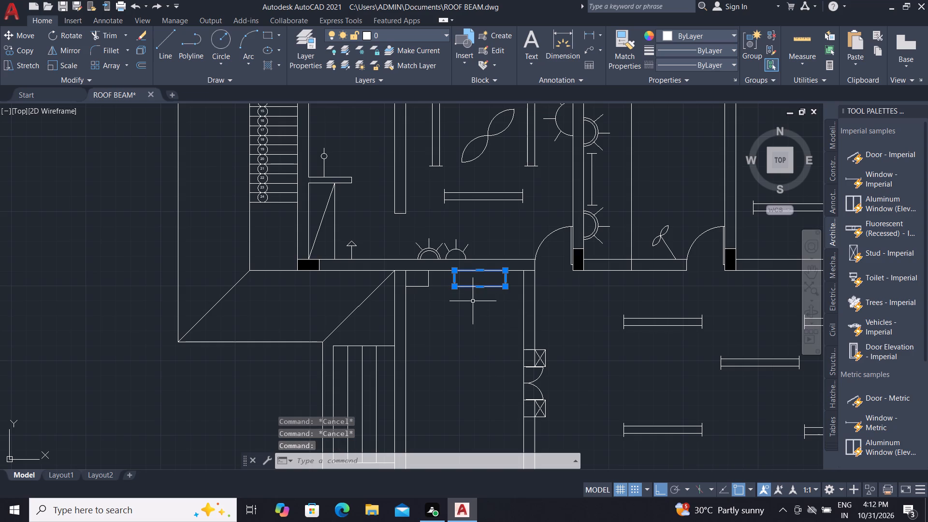
key("Delete")
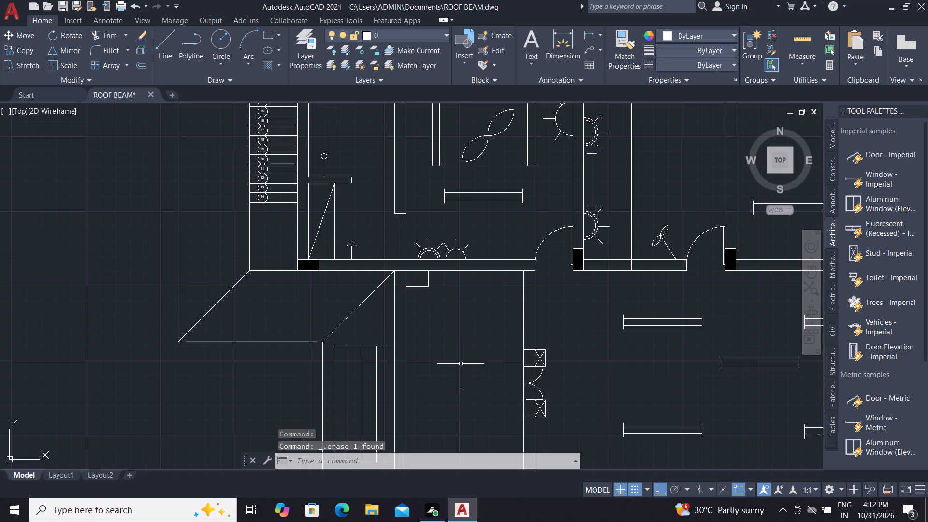
Draw a rectangle about 718 wide against the north wall, east of the existing small rectangle and matching its depth.
type("REC")
key("space")
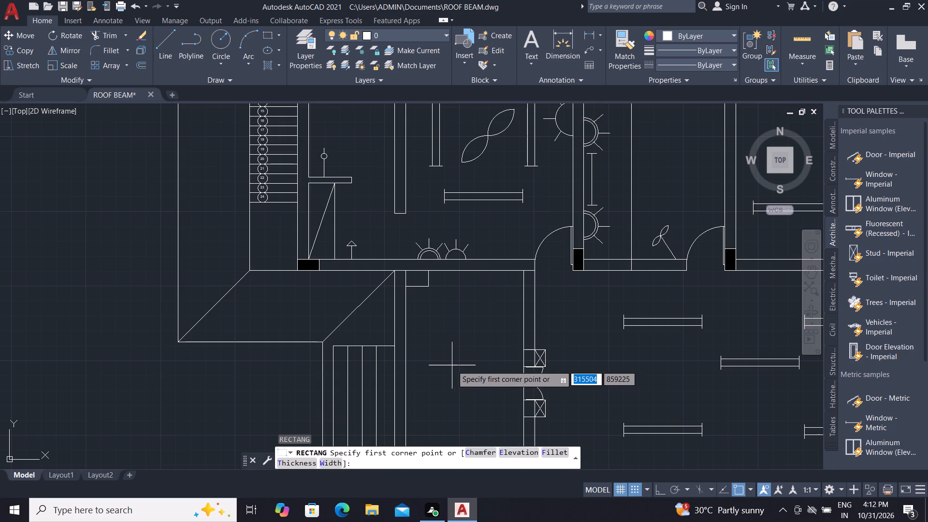
scroll(446, 283, "up", 3)
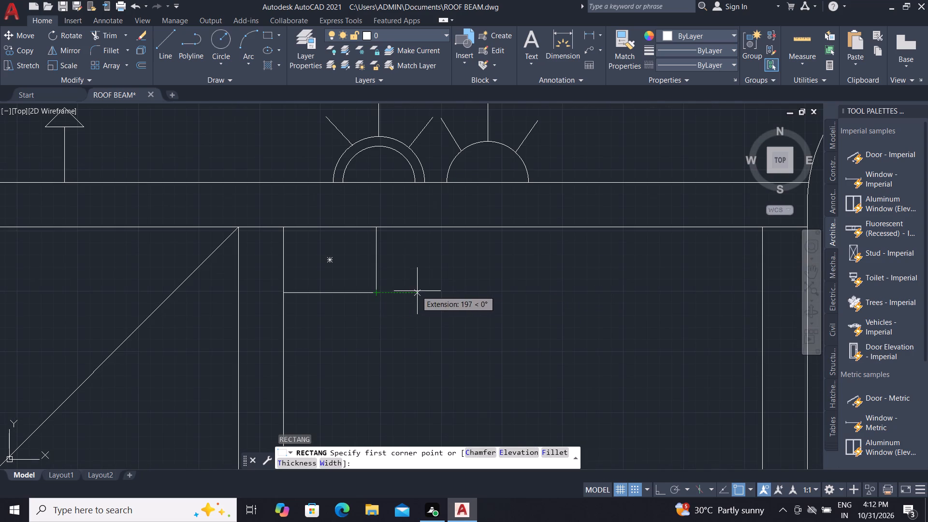
left_click(417, 291)
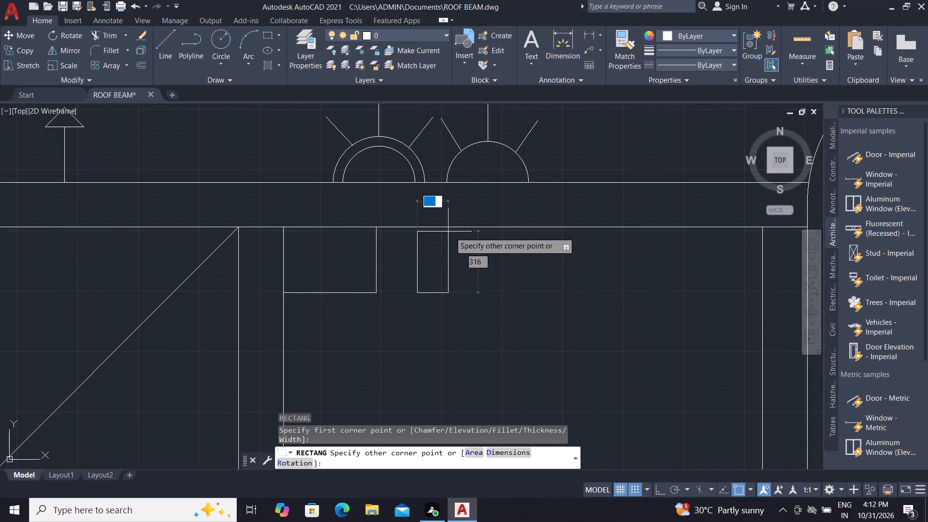
scroll(476, 275, "down", 2)
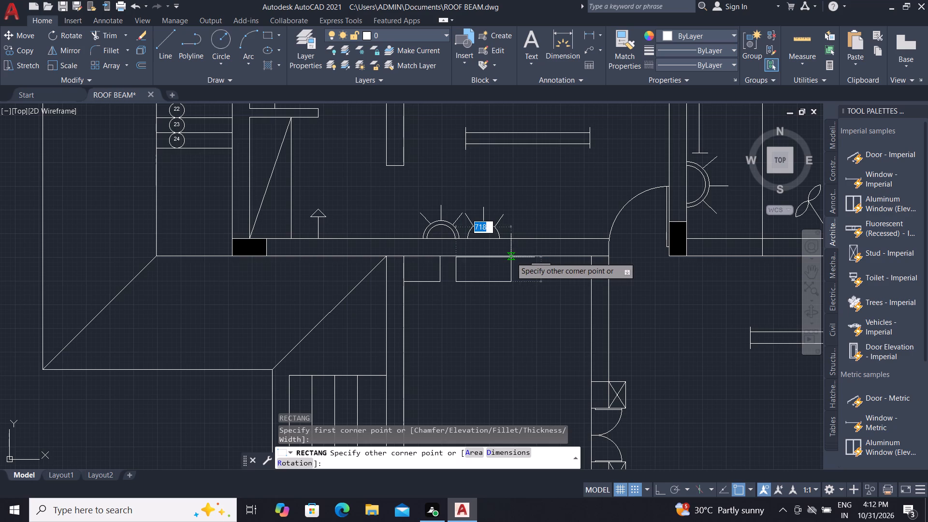
left_click(511, 257)
Copy the new rectangle east along the north wall, leaving a gap between it and the original.
scroll(507, 261, "up", 2)
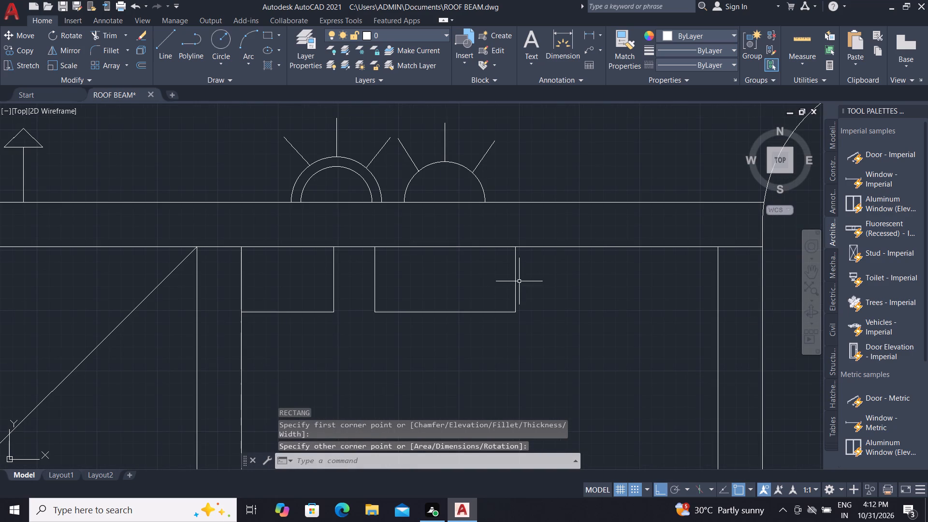
left_click(516, 283)
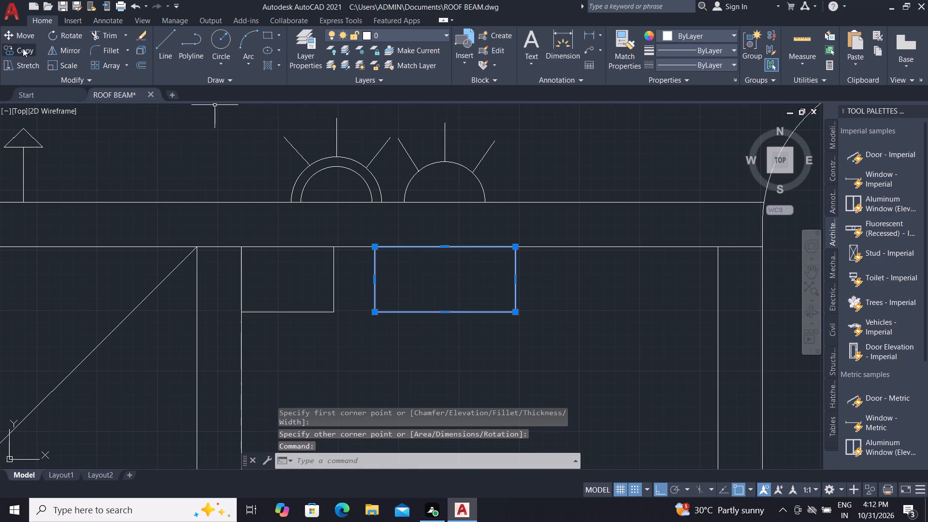
left_click(21, 47)
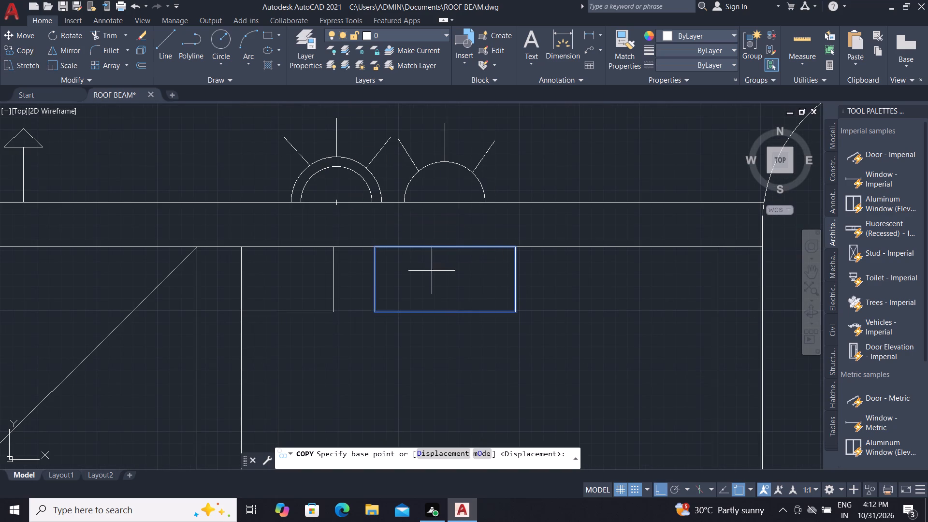
left_click(377, 246)
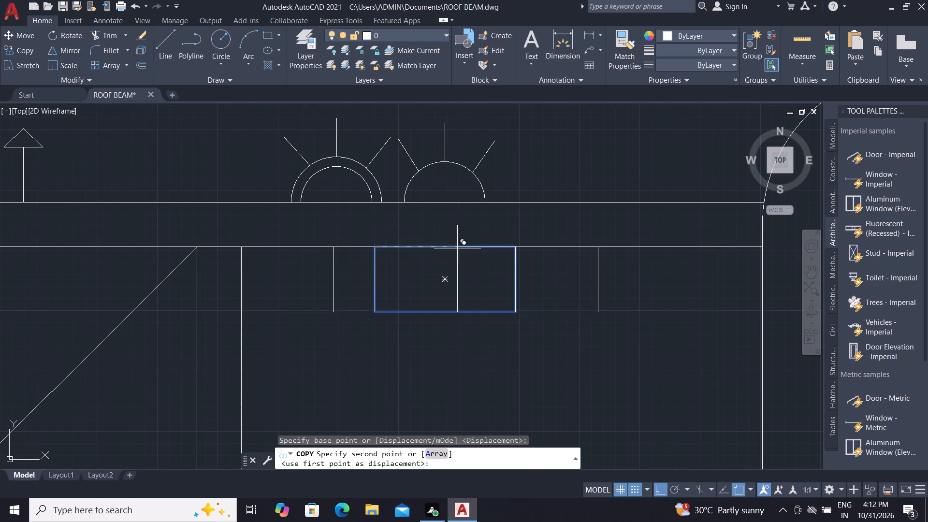
left_click(555, 247)
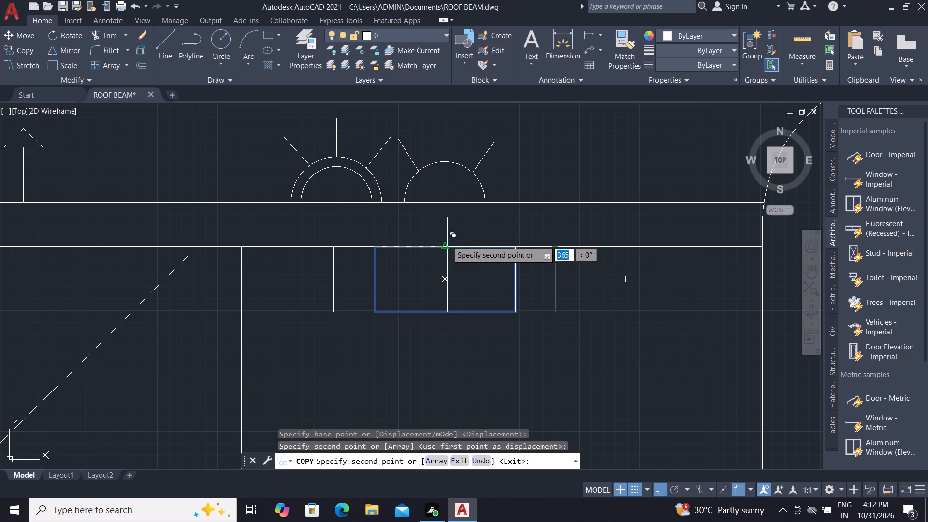
key("Escape")
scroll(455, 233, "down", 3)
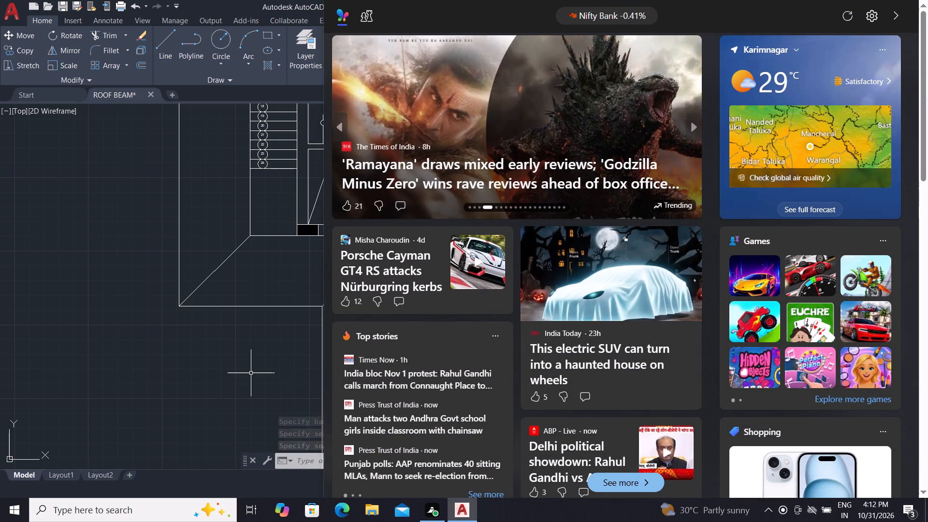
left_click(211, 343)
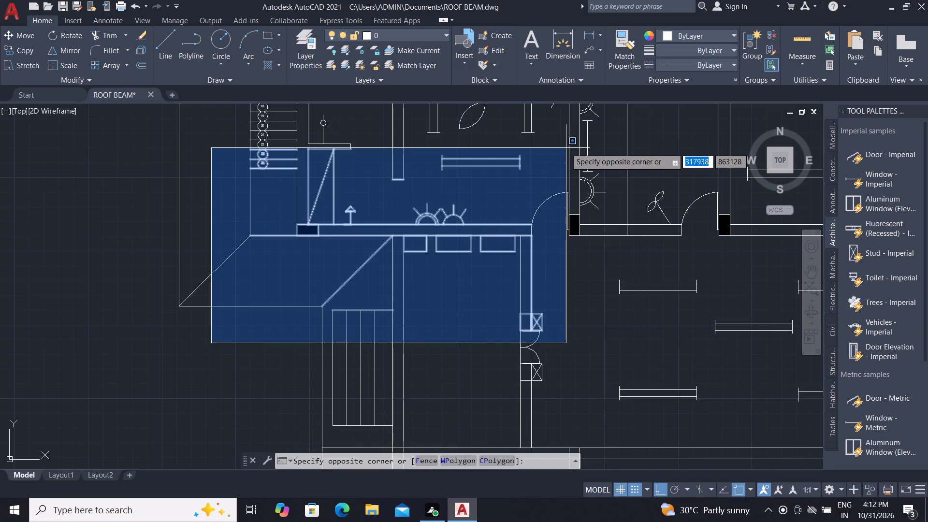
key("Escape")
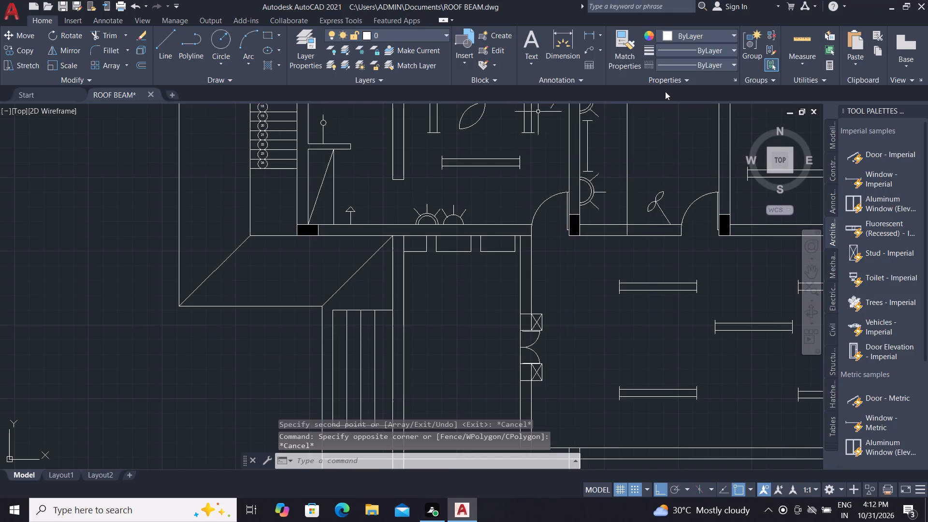
Match the properties of the dashed outline above the roof beam plan onto the easternmost rectangle at the north wall.
left_click(629, 43)
scroll(621, 213, "down", 5)
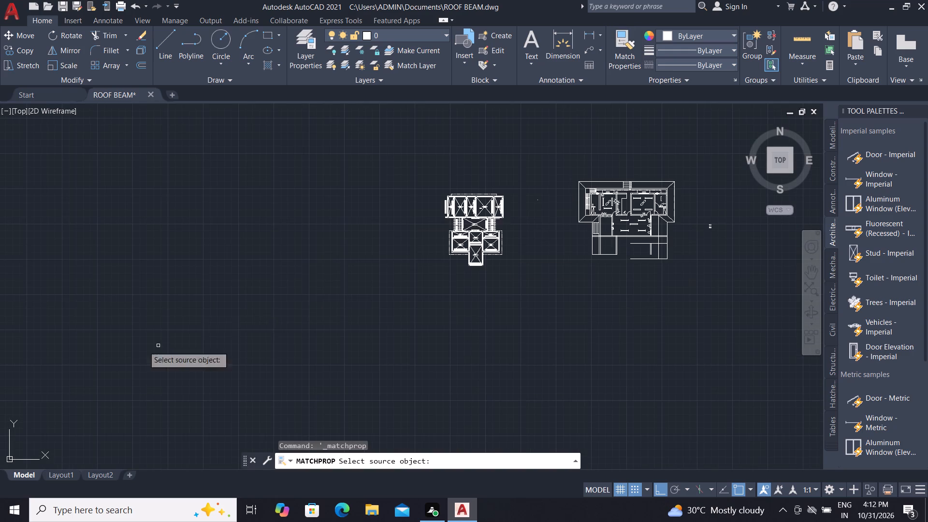
scroll(501, 183, "up", 3)
scroll(450, 237, "up", 2)
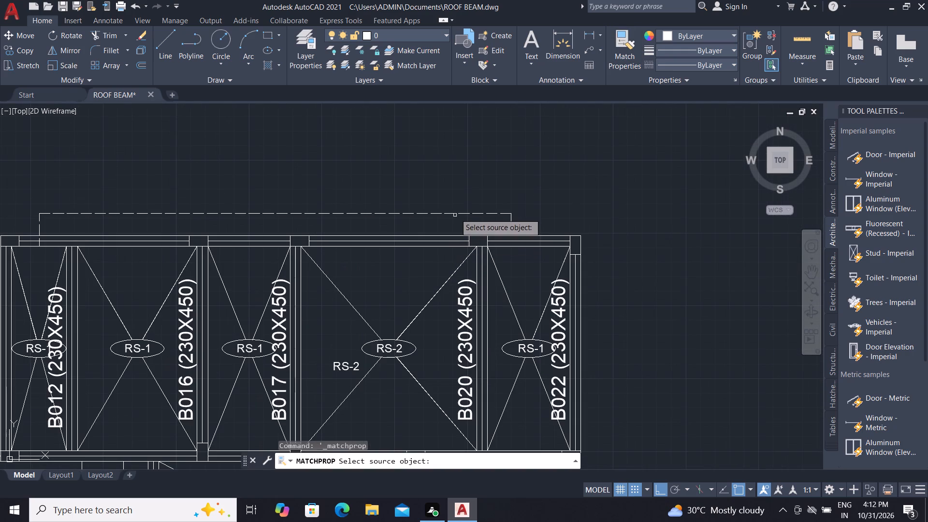
left_click(455, 212)
scroll(237, 185, "down", 4)
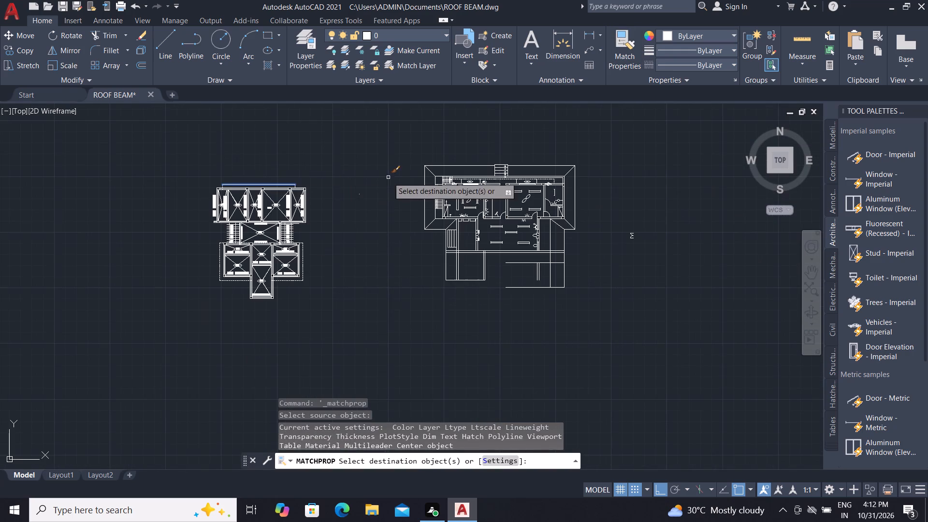
scroll(449, 200, "up", 3)
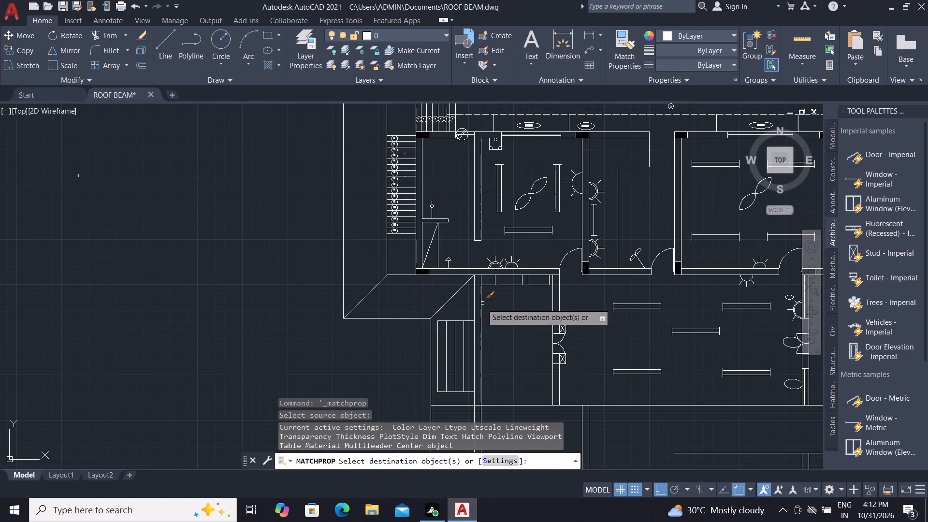
scroll(479, 306, "up", 1)
scroll(614, 320, "up", 2)
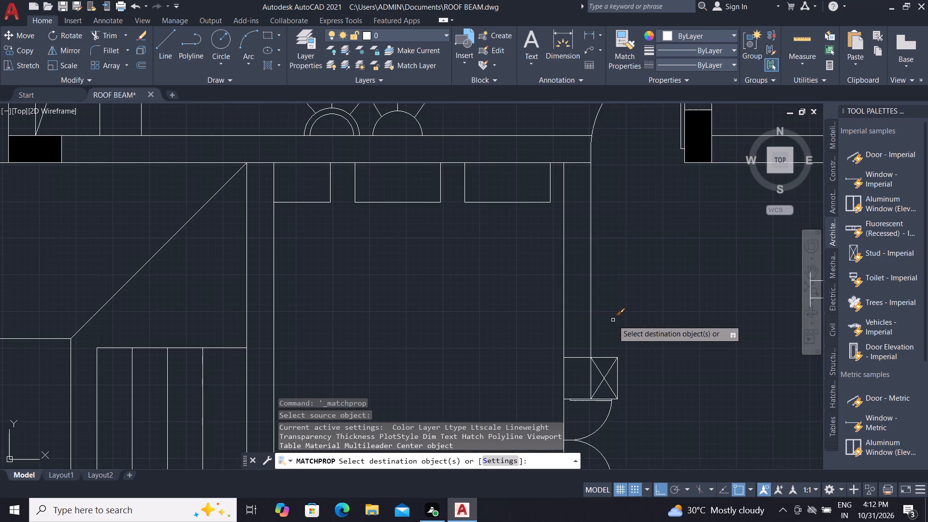
left_click(522, 202)
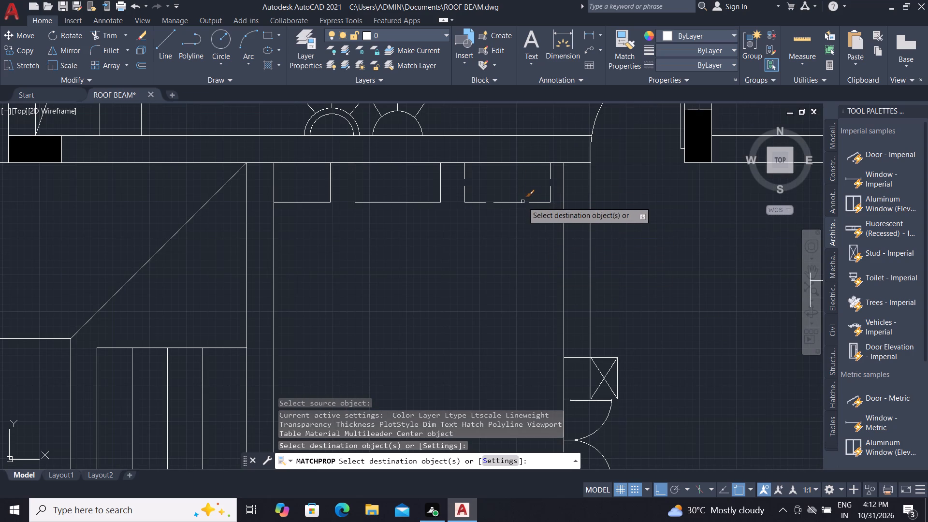
key("Escape")
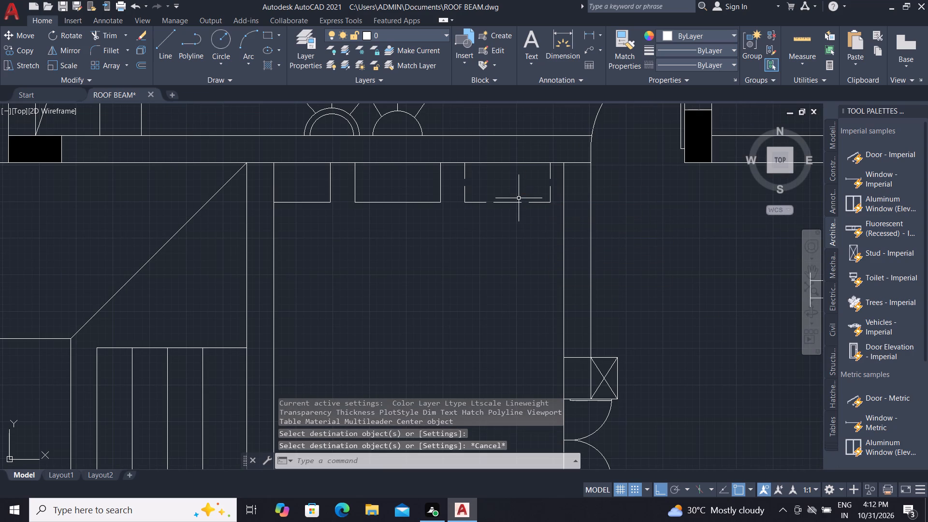
Set the dashed rectangle's linetype scale to 10.
left_click(514, 202)
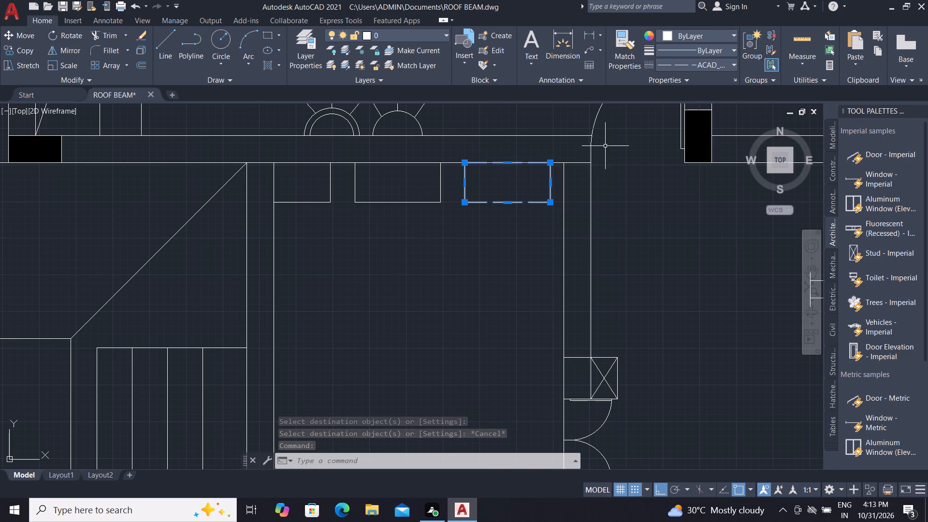
key("p")
type("R")
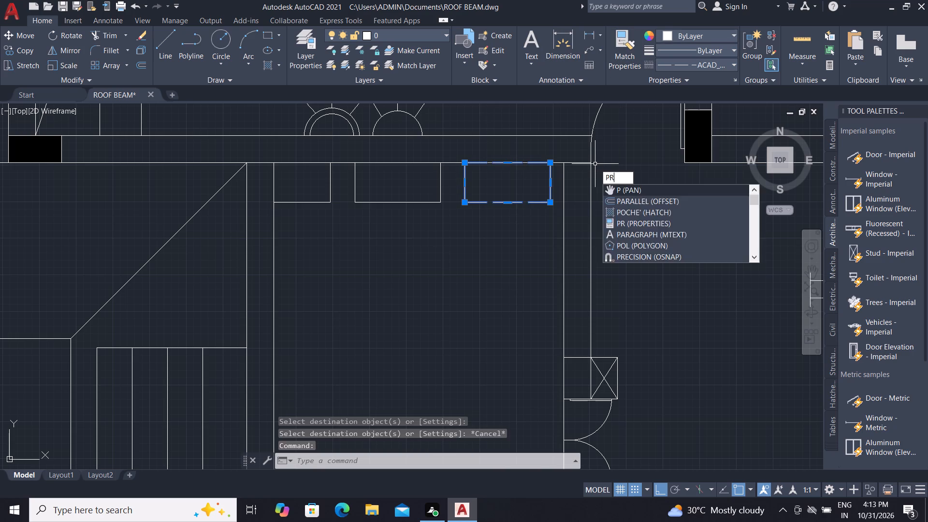
key("space")
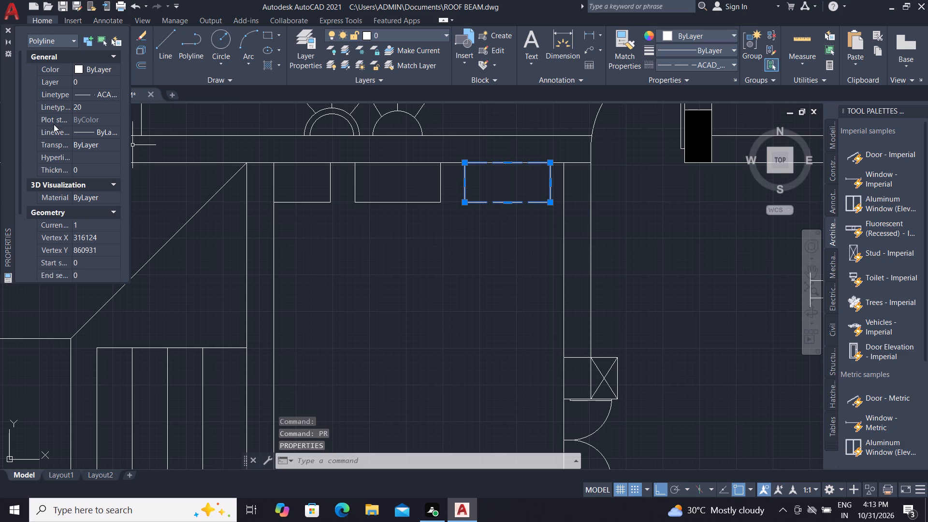
left_click(89, 104)
key("BackSpace")
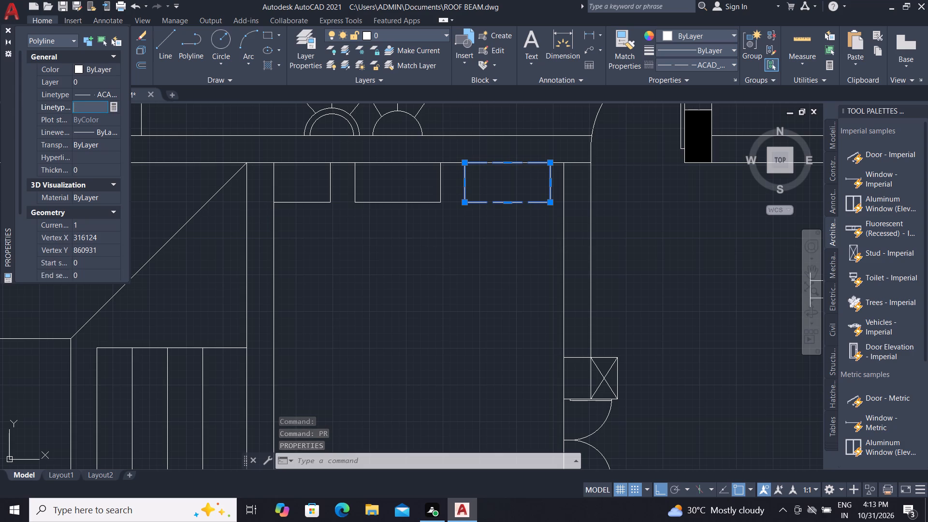
type("10")
key("space")
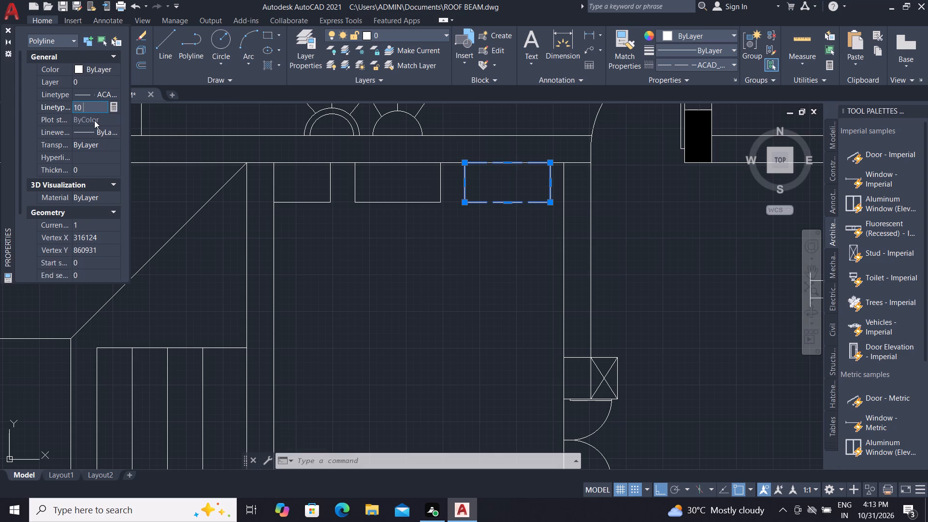
key("Return")
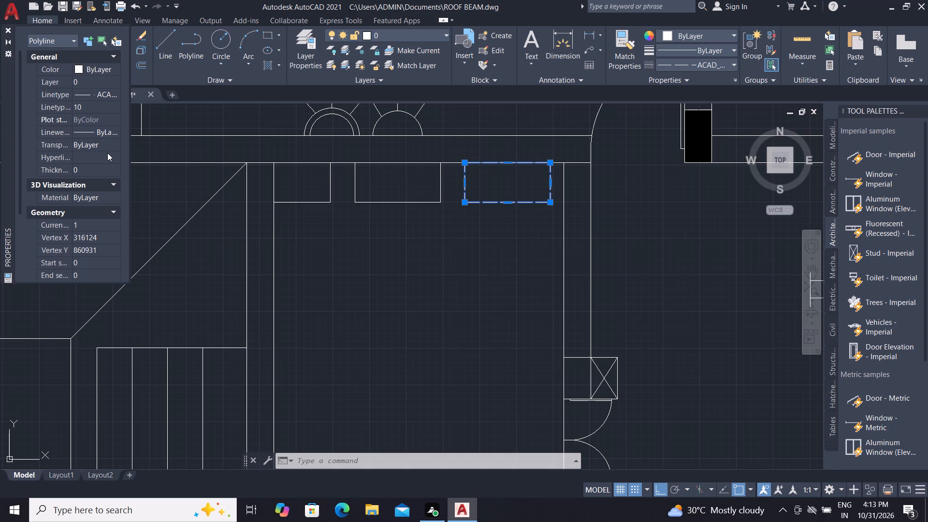
left_click(6, 29)
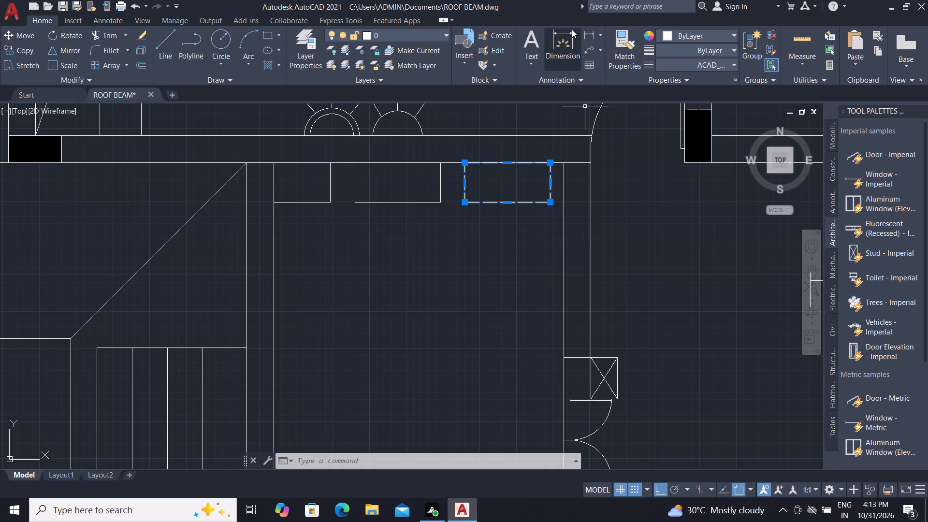
Draw two crossing diagonal lines between opposite corners of the dashed rectangle.
left_click(161, 40)
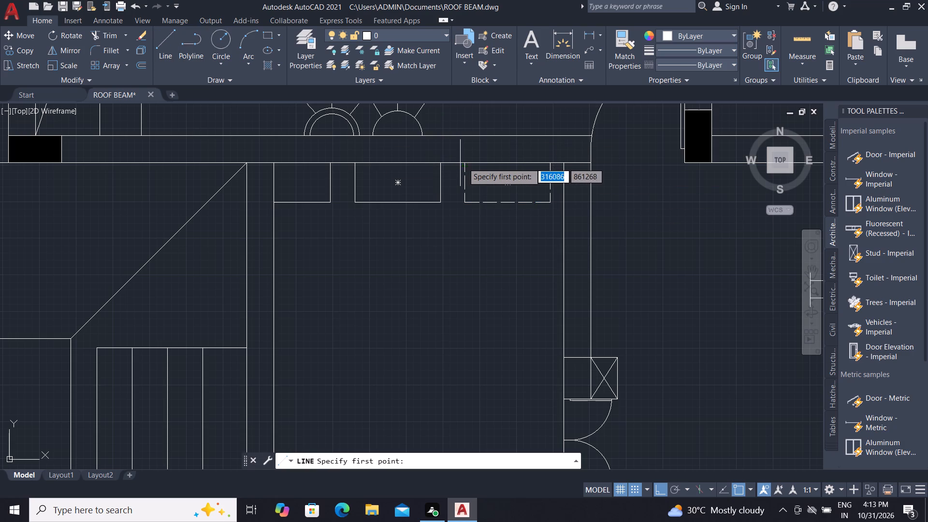
left_click(464, 163)
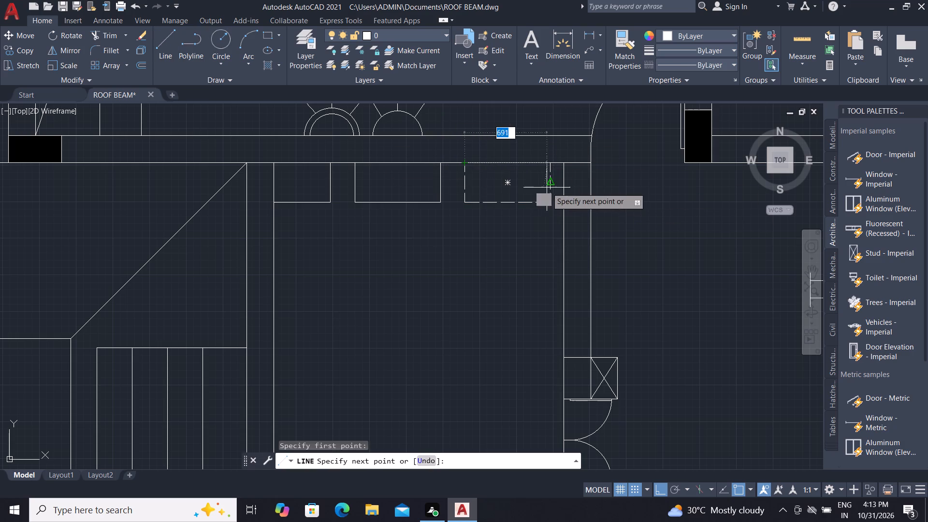
left_click(551, 197)
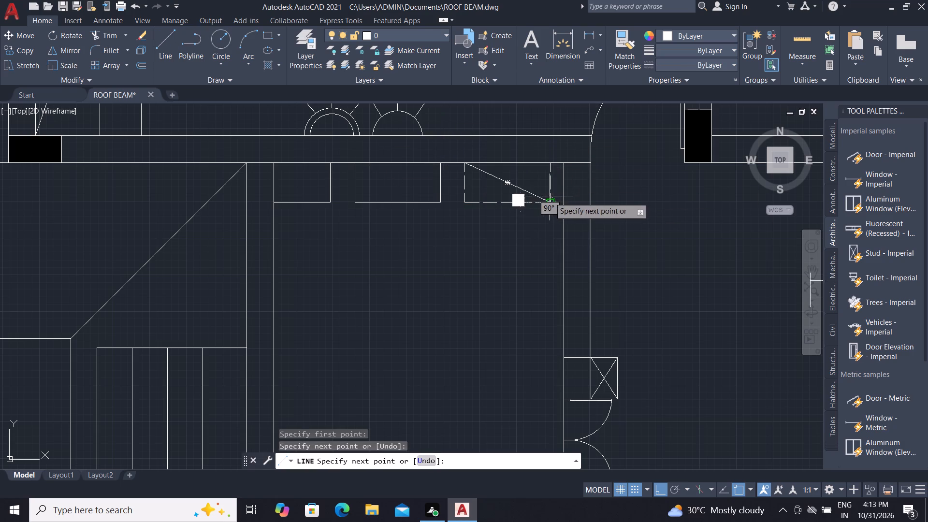
key("space")
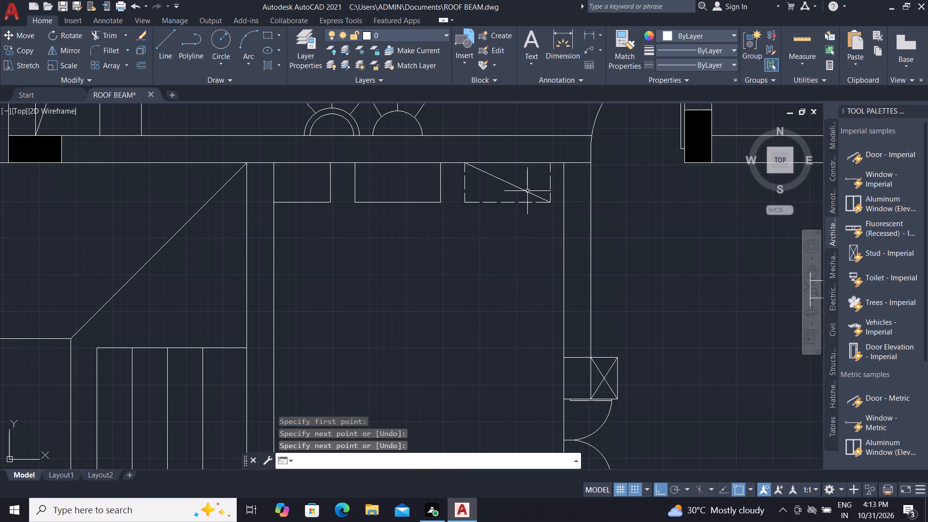
key("space")
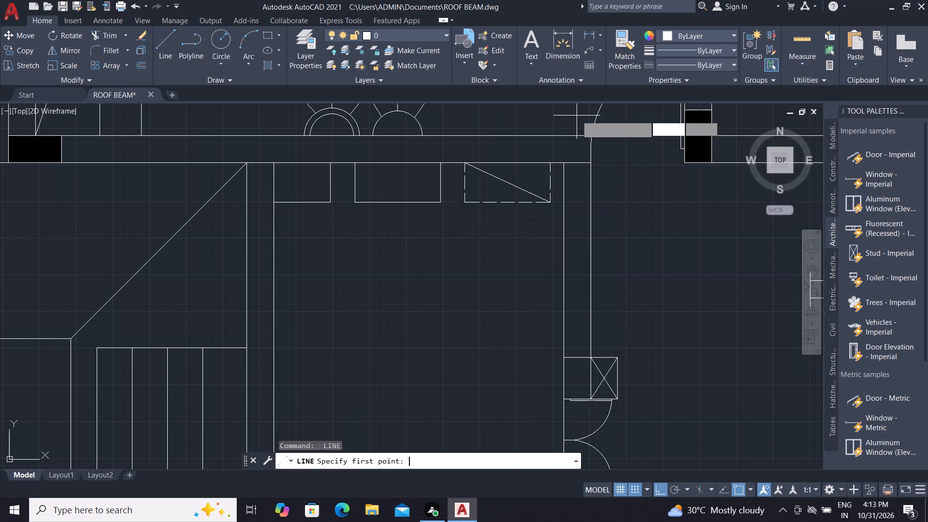
left_click(551, 160)
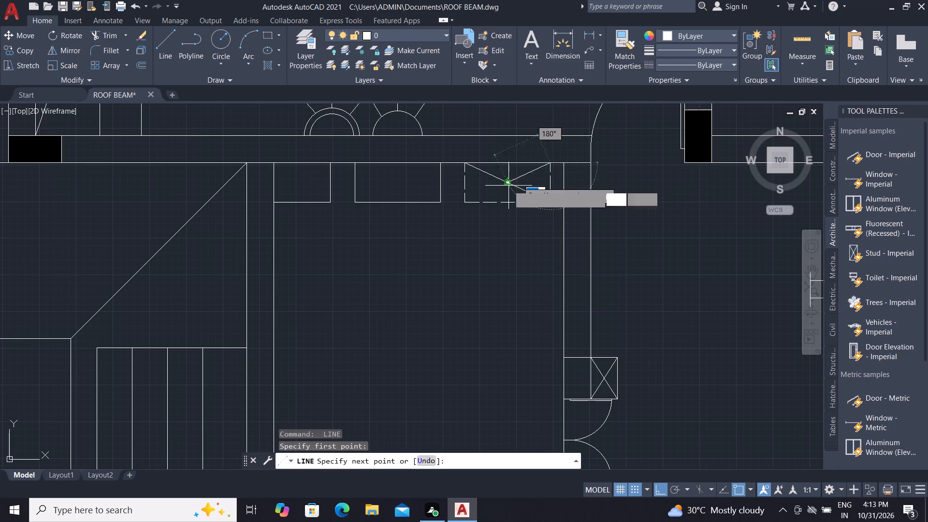
left_click(469, 200)
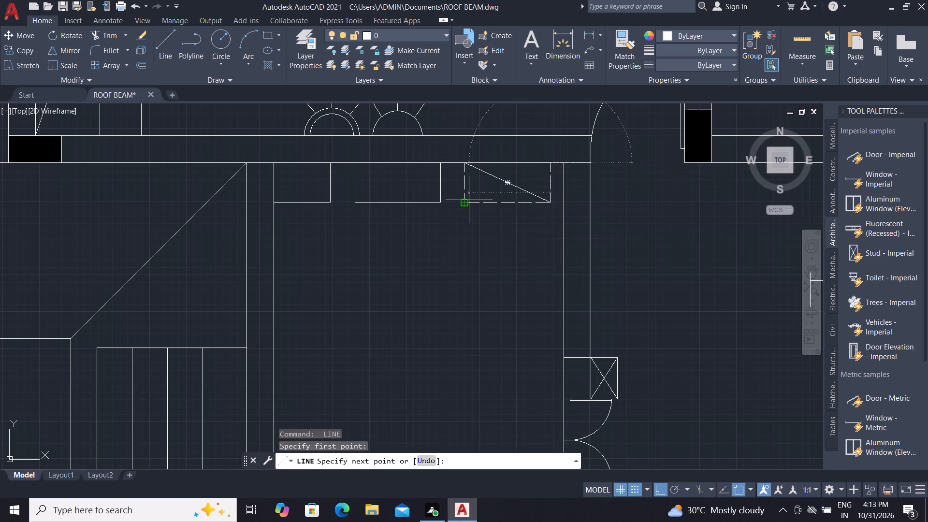
Match the properties of the easternmost dashed rectangle onto its two crossing diagonals.
left_click(617, 51)
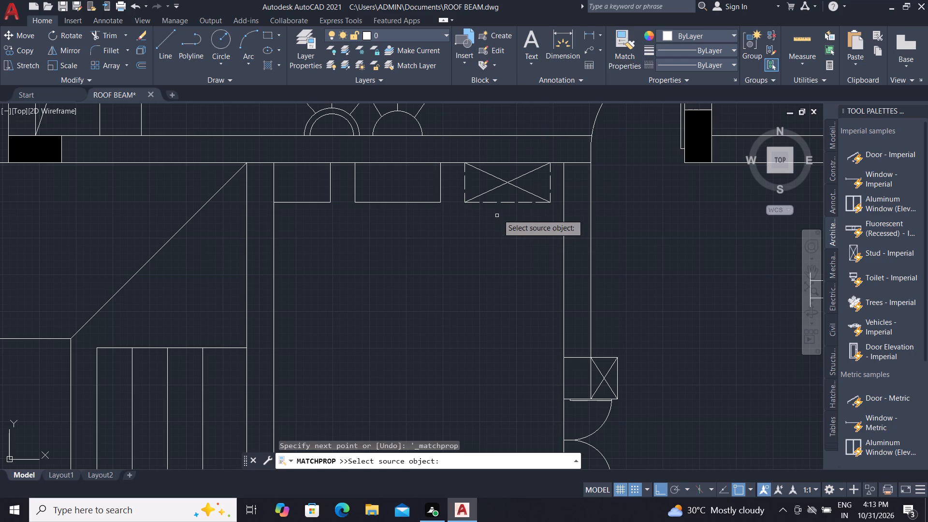
left_click(500, 205)
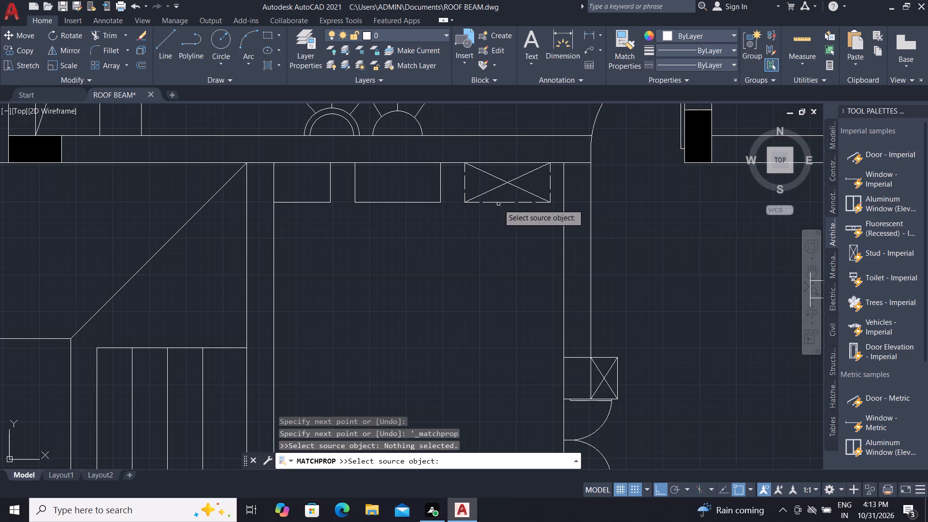
left_click(500, 203)
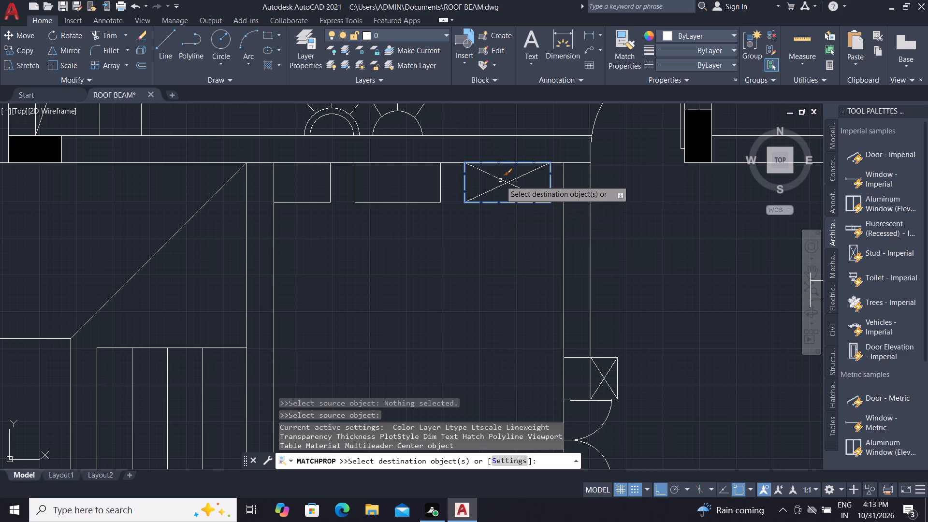
left_click(500, 180)
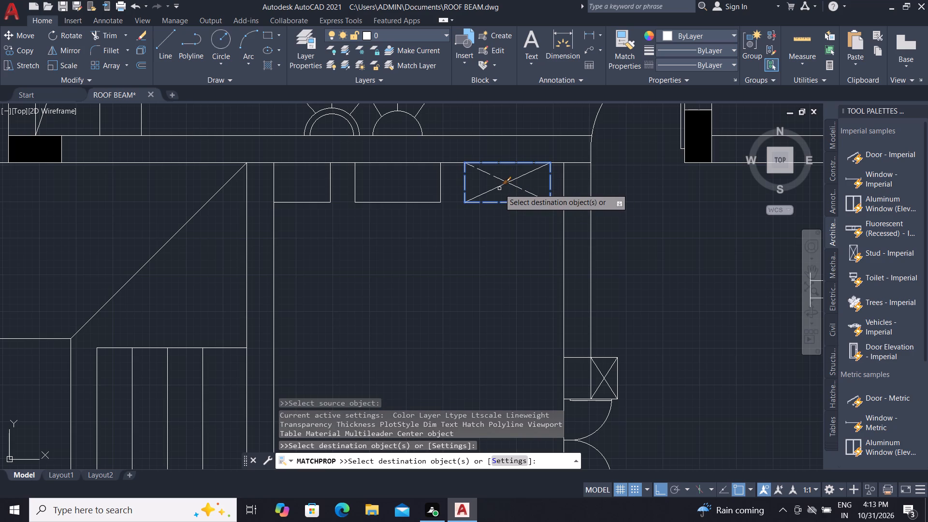
left_click(499, 188)
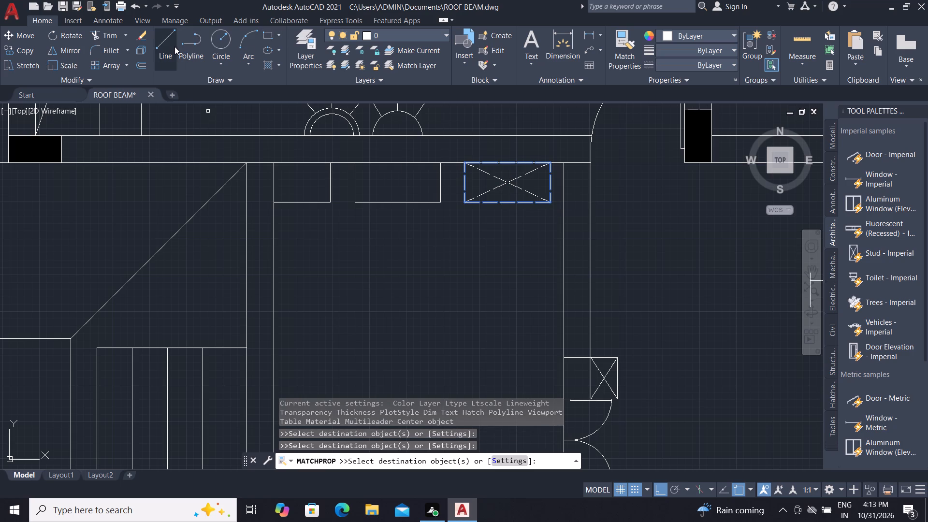
Draw two crossing diagonal lines between opposite corners of the middle rectangle at the north wall.
left_click(163, 37)
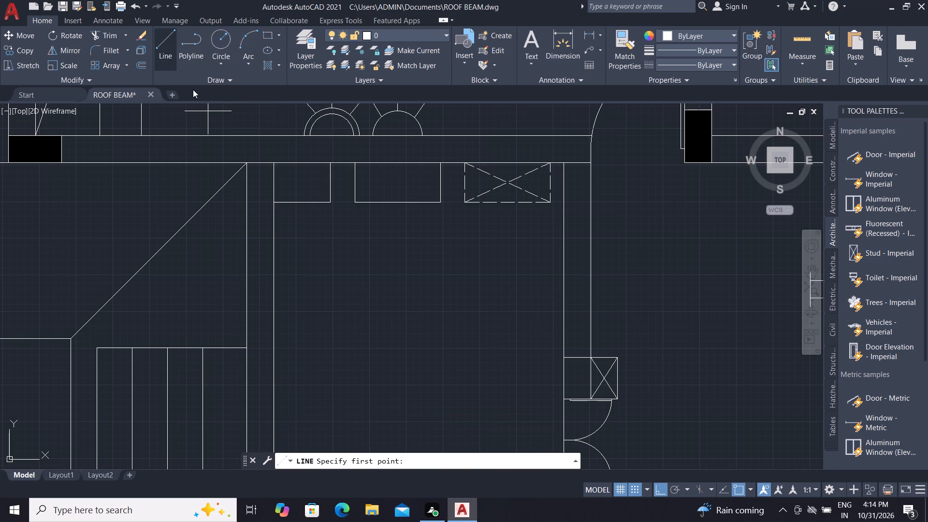
left_click(354, 165)
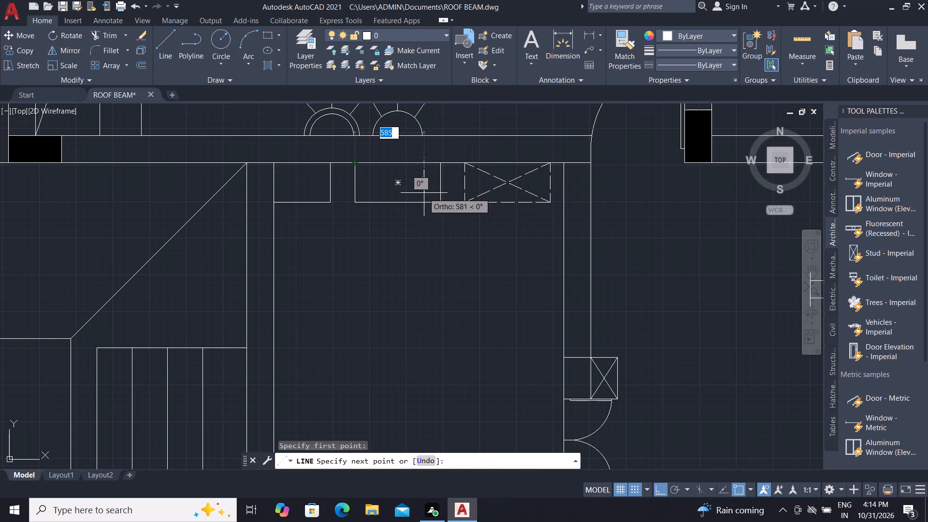
left_click(438, 201)
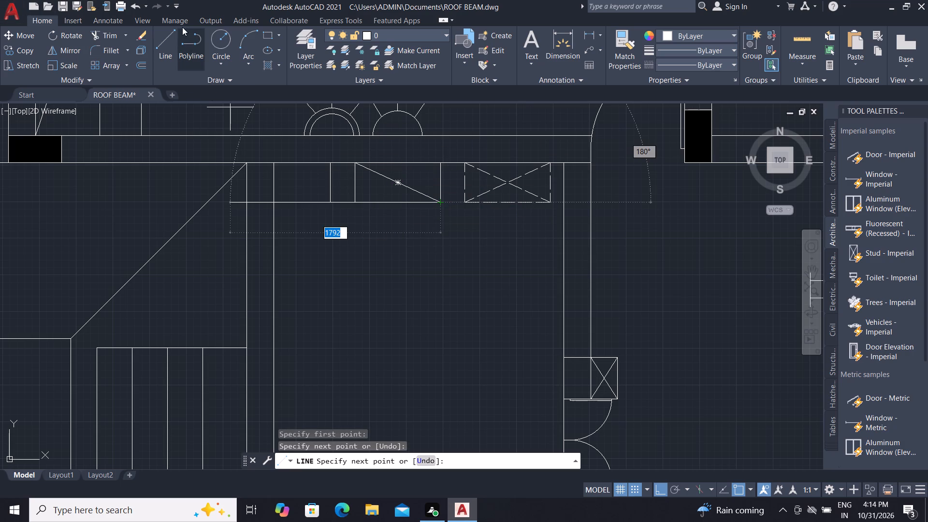
left_click(171, 34)
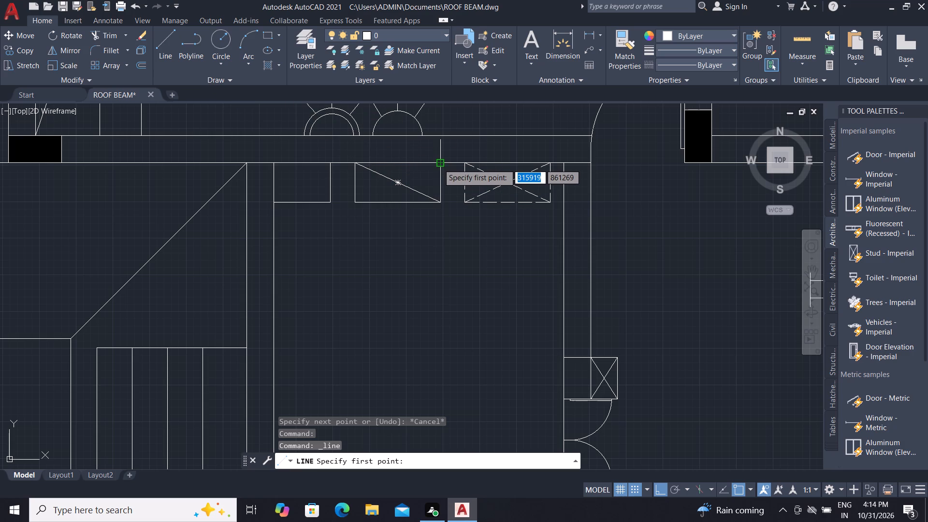
left_click(438, 164)
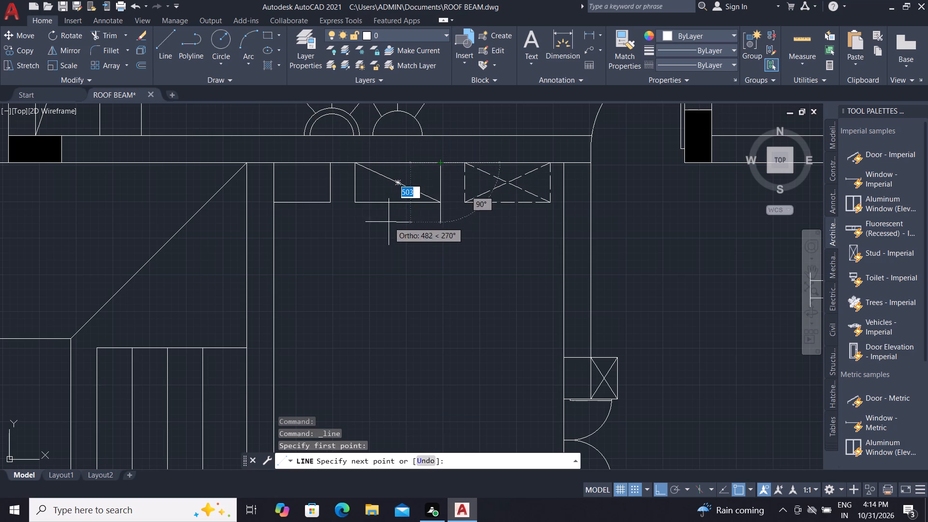
left_click(355, 199)
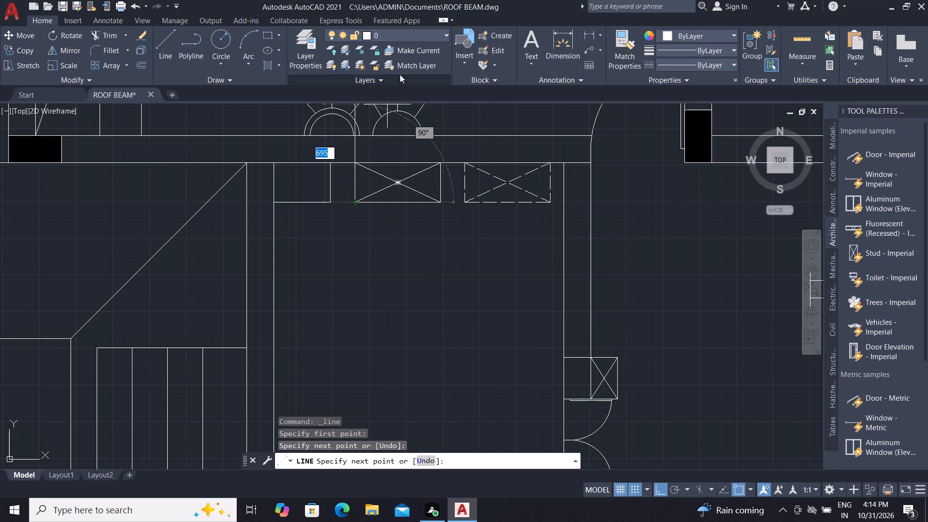
Match the properties of a dashed diagonal onto the middle rectangle, its two diagonals, and the westernmost rectangle.
left_click(630, 48)
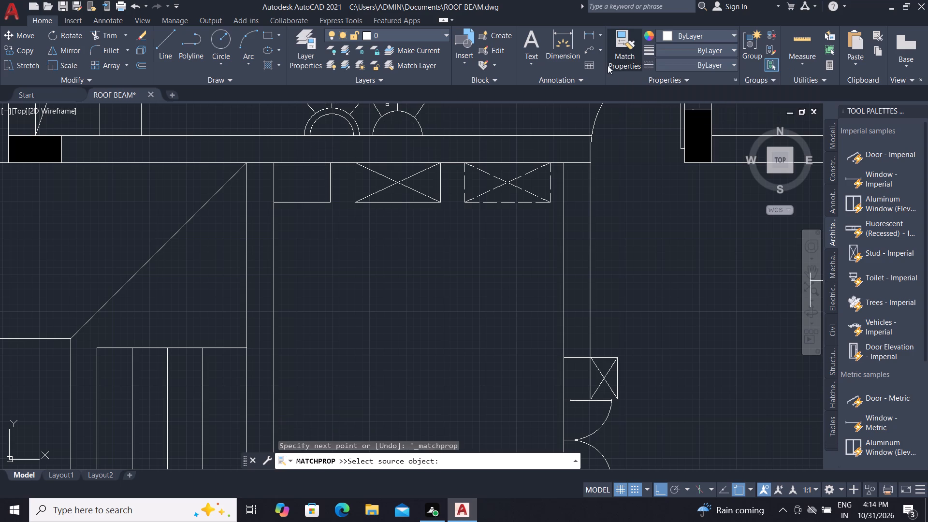
left_click(534, 194)
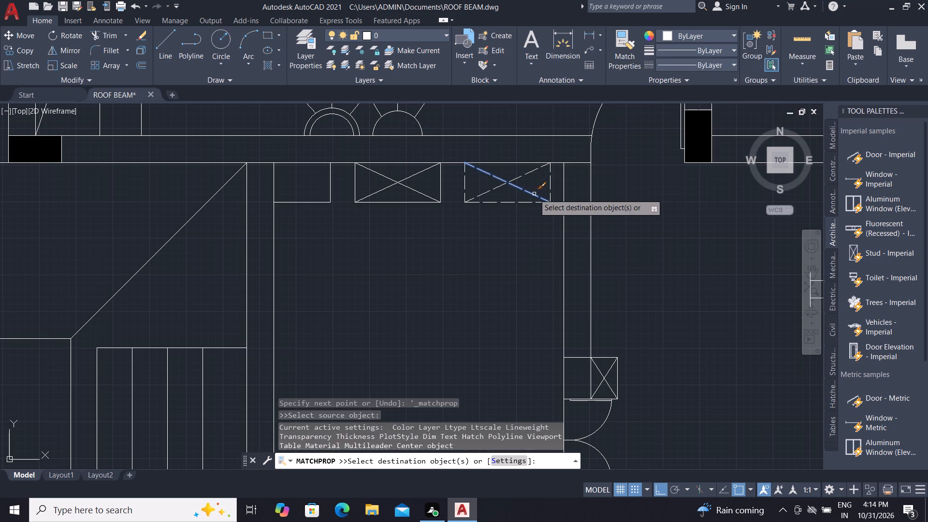
left_click(441, 191)
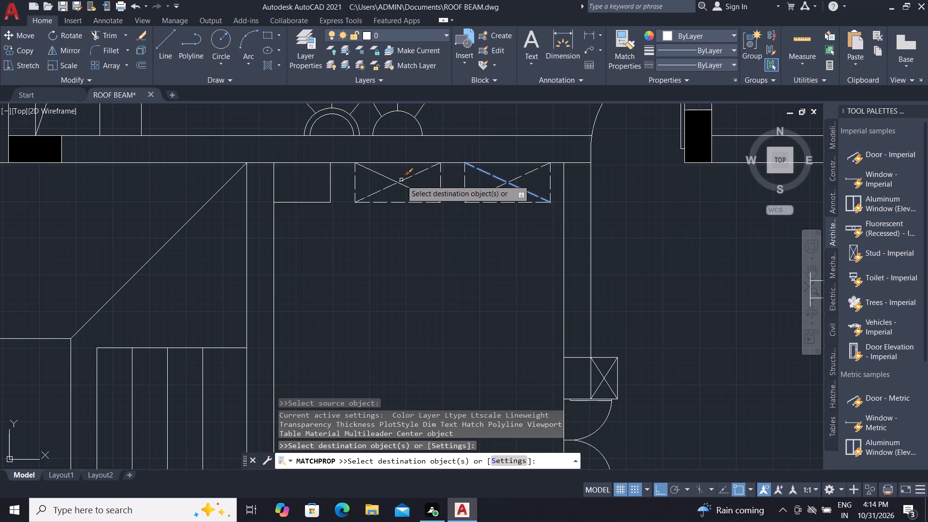
left_click(401, 180)
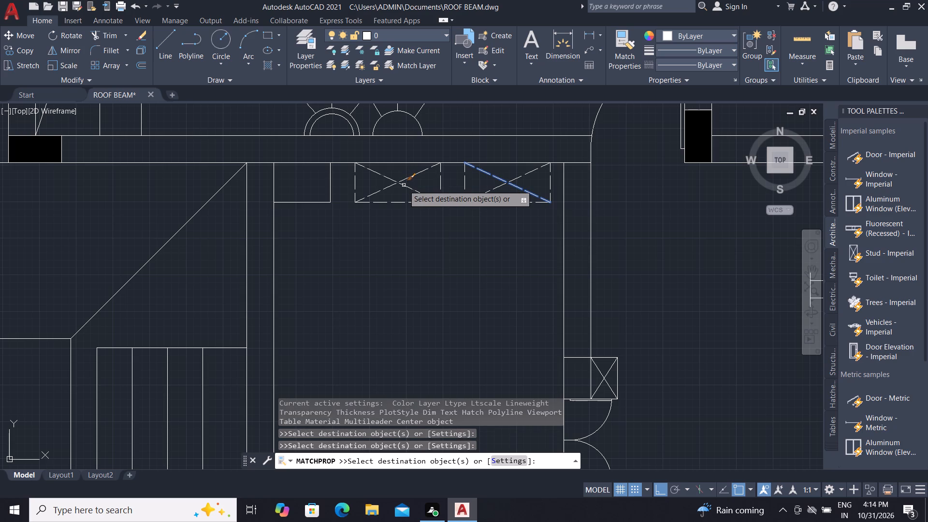
left_click(404, 185)
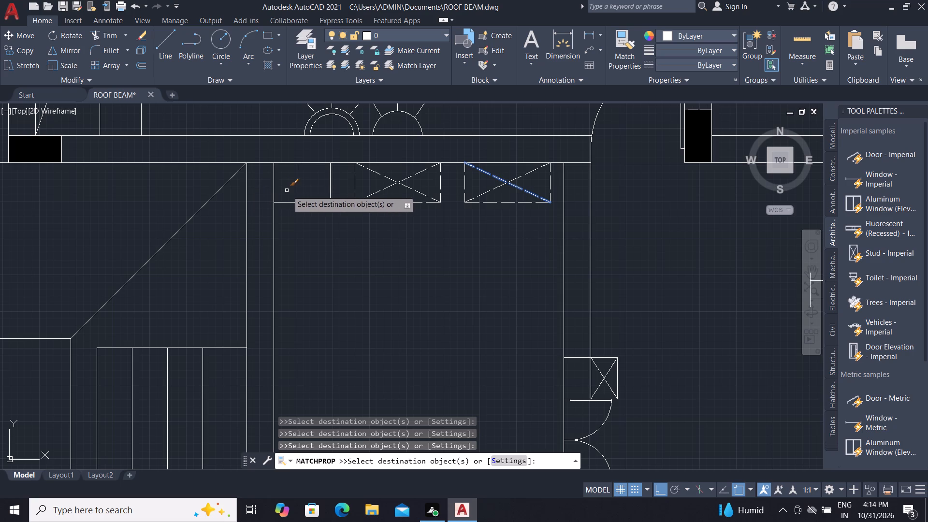
left_click(291, 202)
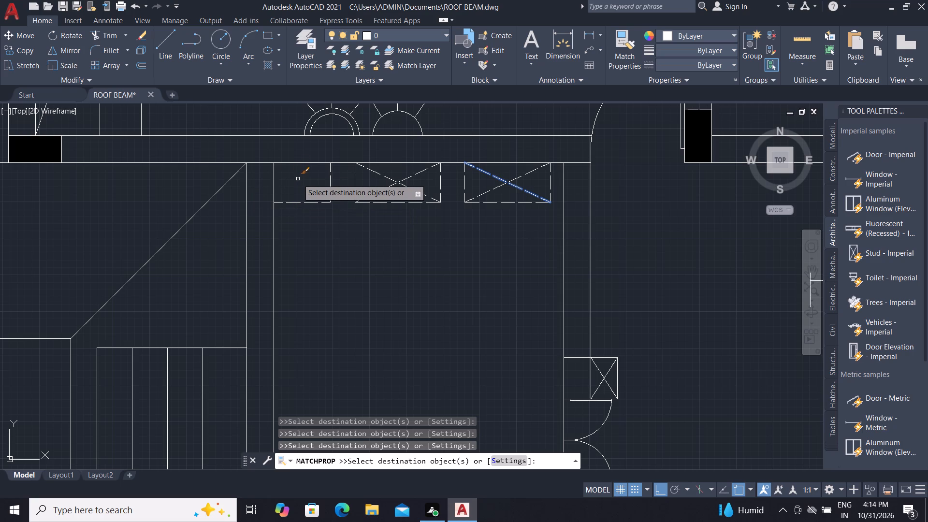
key("Escape")
key("Escape")
key("Escape")
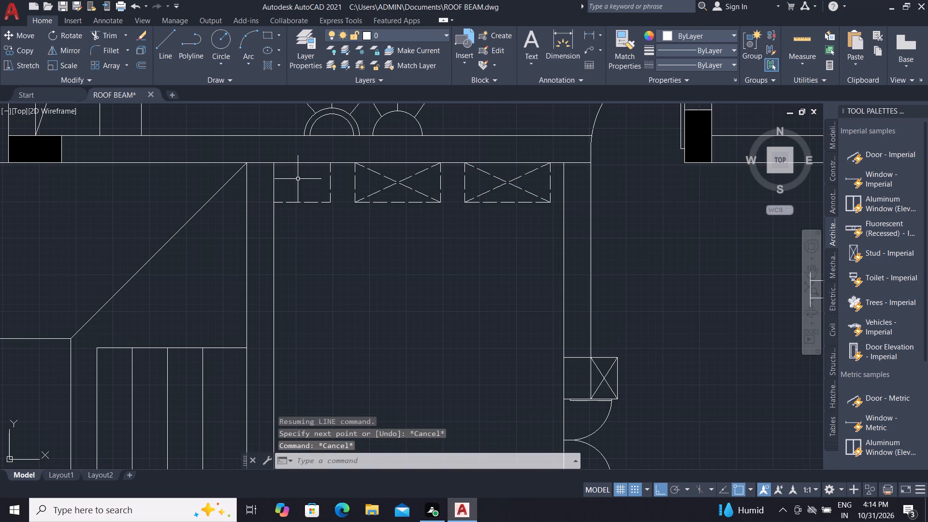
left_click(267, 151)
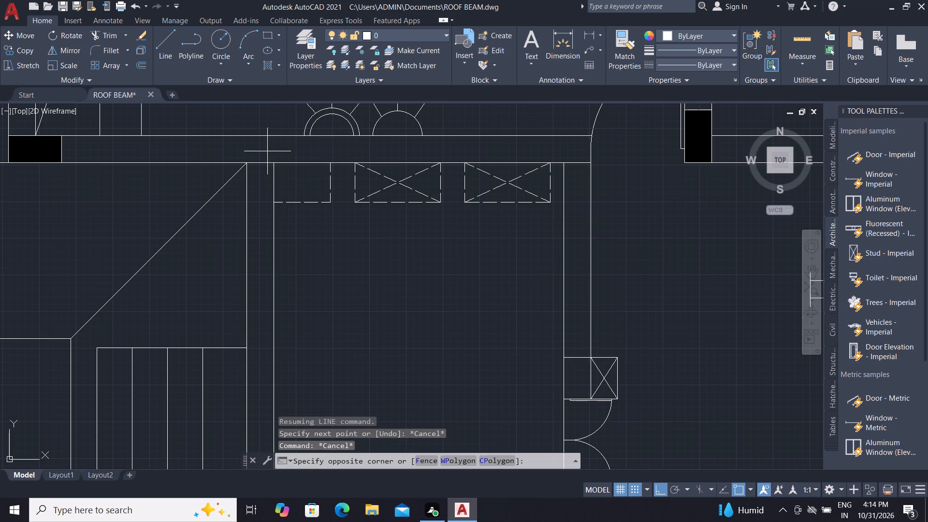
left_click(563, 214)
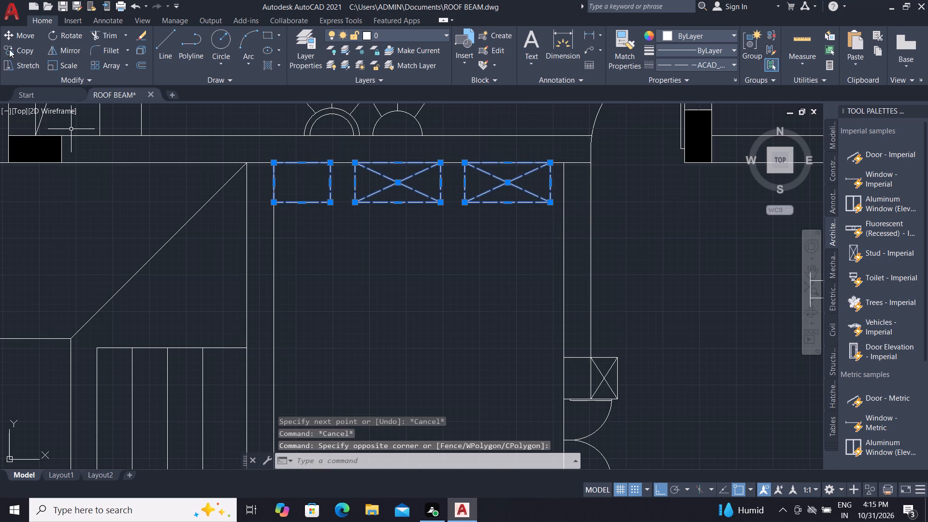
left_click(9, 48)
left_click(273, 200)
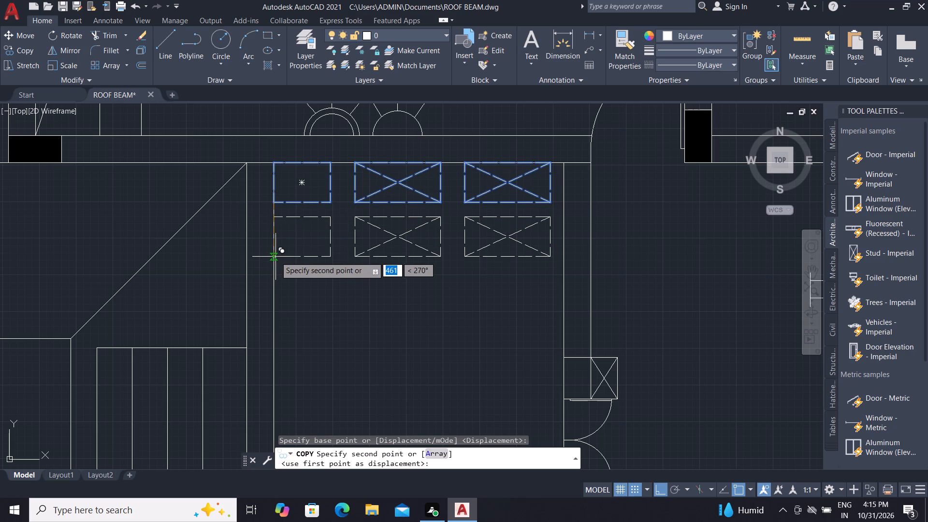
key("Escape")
Trim away the east side and both diagonals of the easternmost dashed rectangle.
key("t")
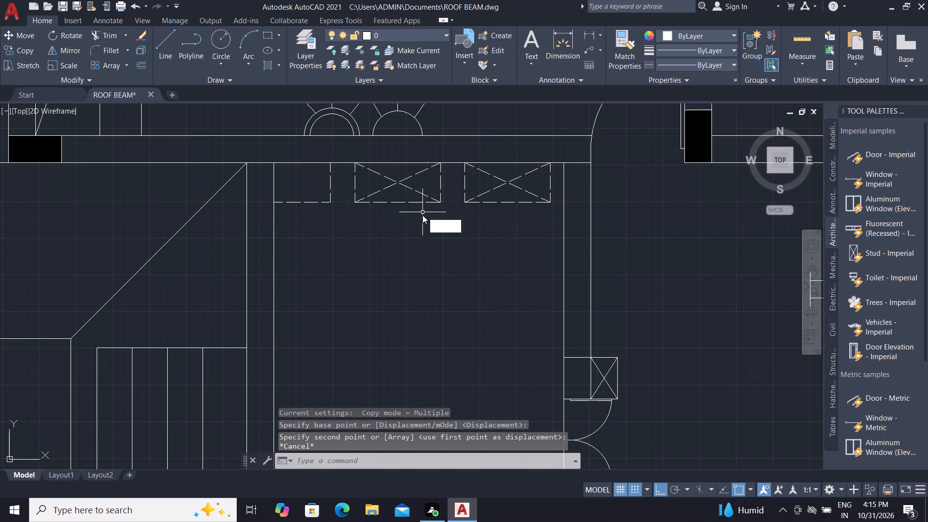
type("R")
key("space")
left_click(551, 183)
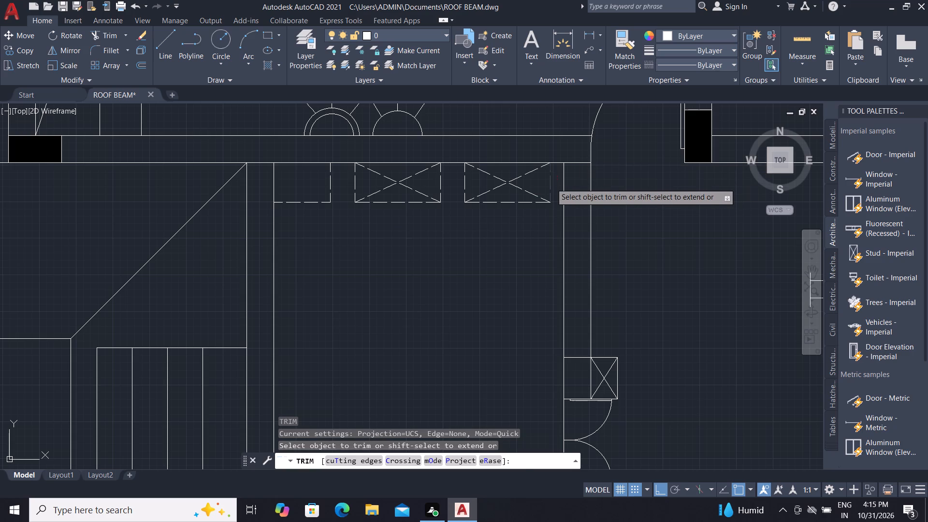
left_click(520, 178)
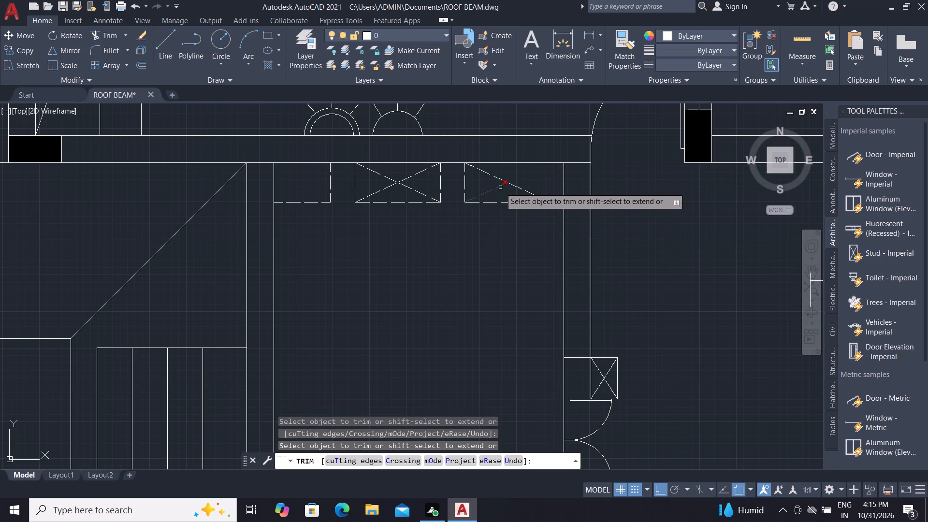
left_click(500, 188)
left_click(509, 184)
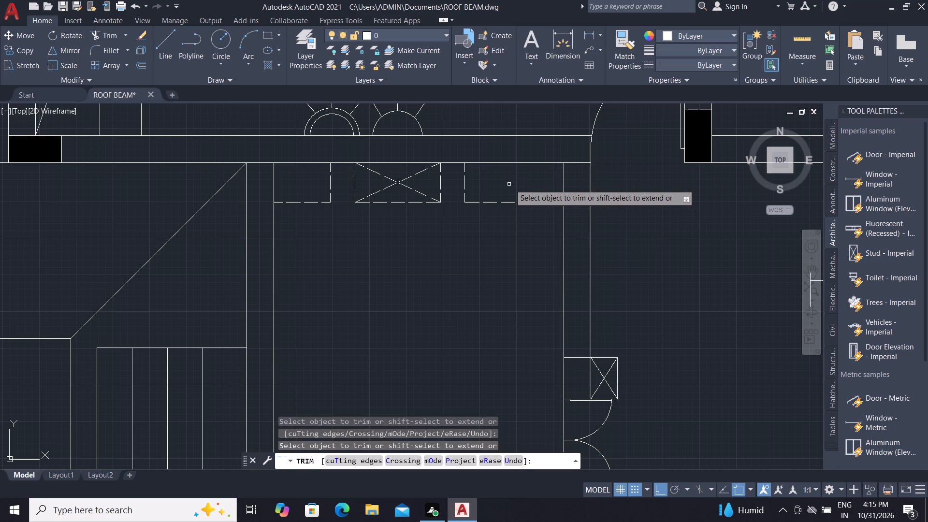
key("Escape")
Extend the south edge of the easternmost dashed rectangle to the room's east wall.
type("EX")
key("space")
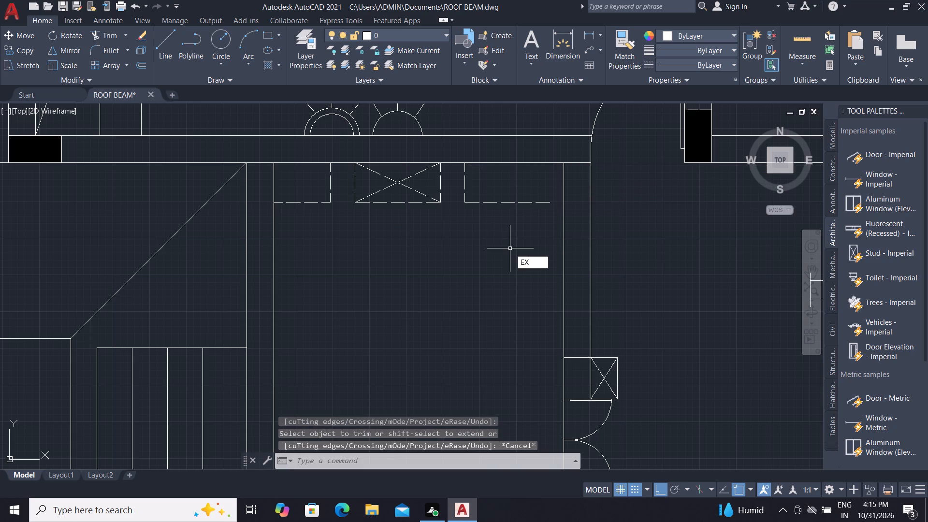
left_click(532, 203)
key("Escape")
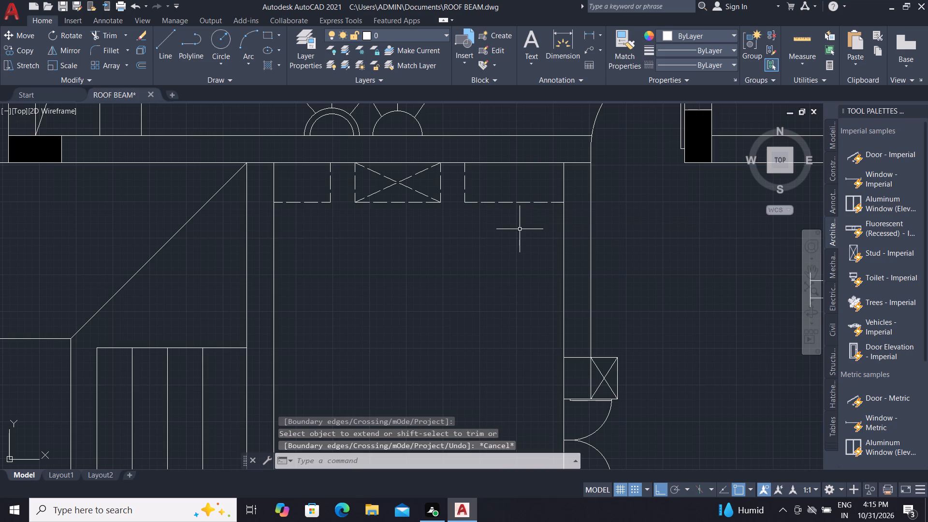
Draw two crossing diagonals from the west corners of the extended rectangle to its opposite corners on the east wall.
type("L")
key("space")
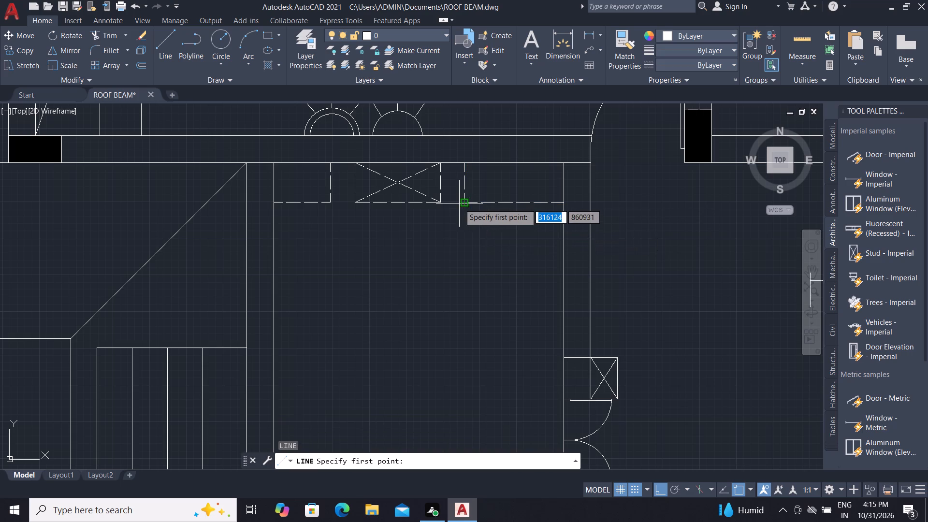
left_click(465, 203)
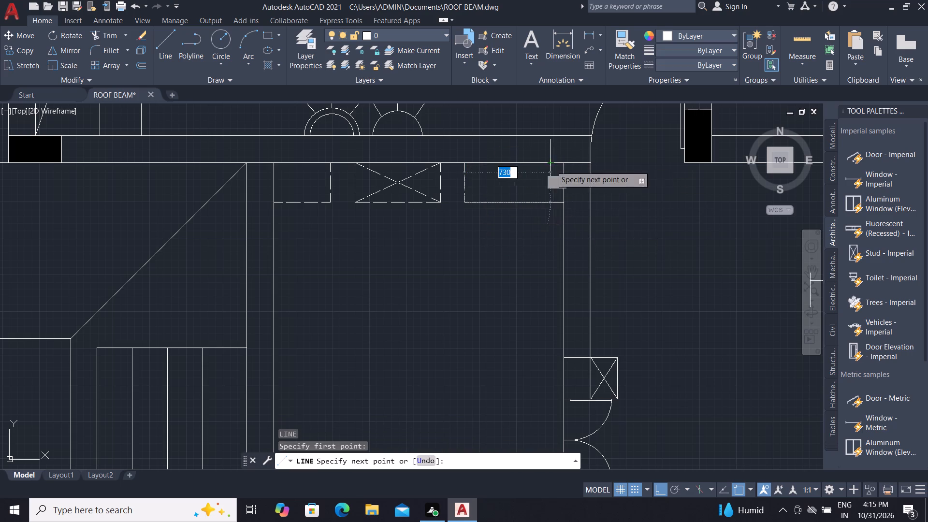
left_click(563, 165)
key("Escape")
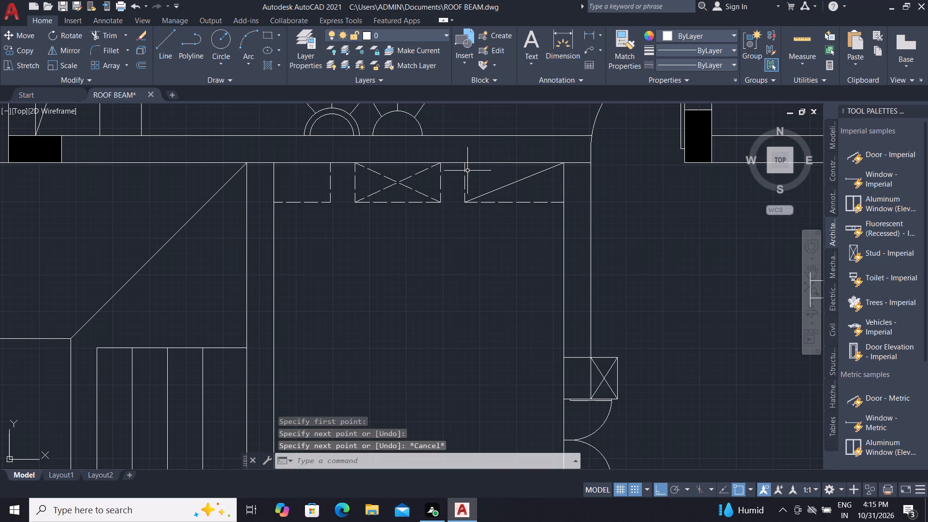
key("space")
left_click(466, 165)
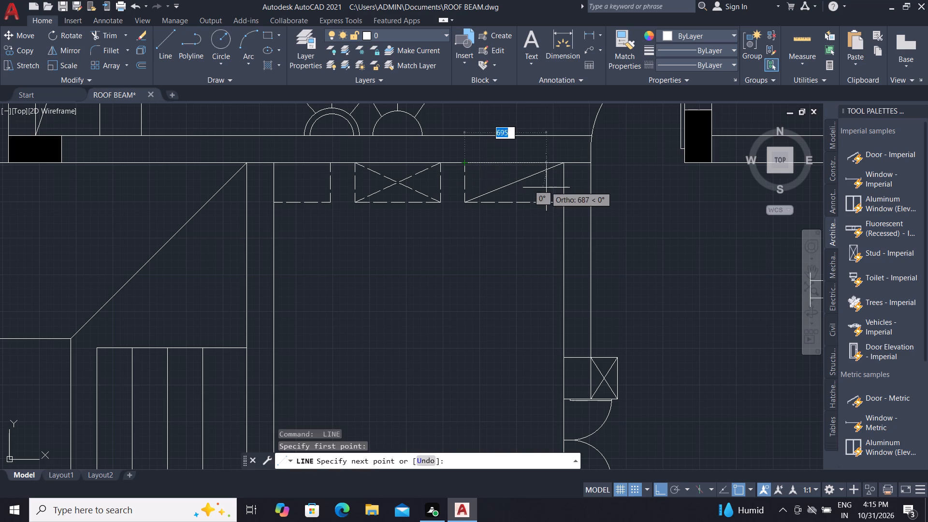
left_click(564, 199)
key("Escape")
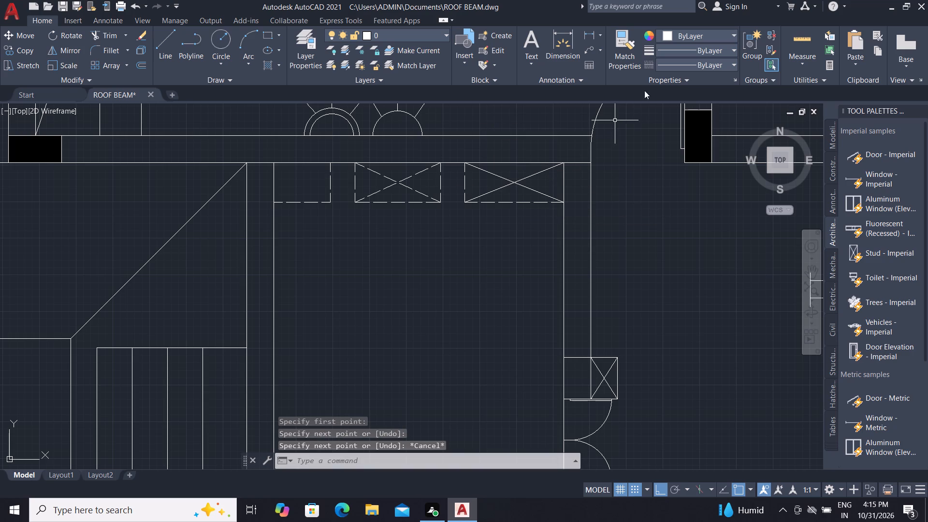
Match the properties of the middle dashed rectangle onto the two new diagonals of the easternmost fitting.
left_click(625, 56)
left_click(440, 188)
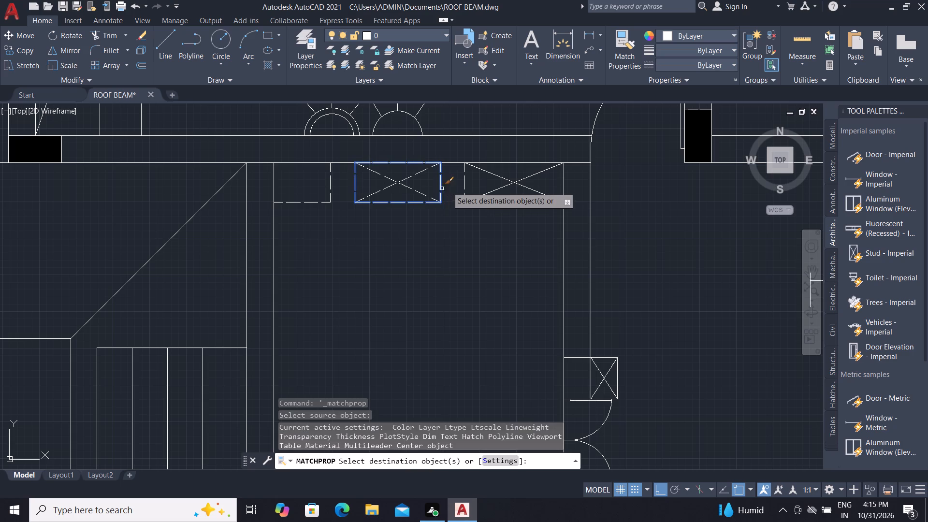
left_click(484, 194)
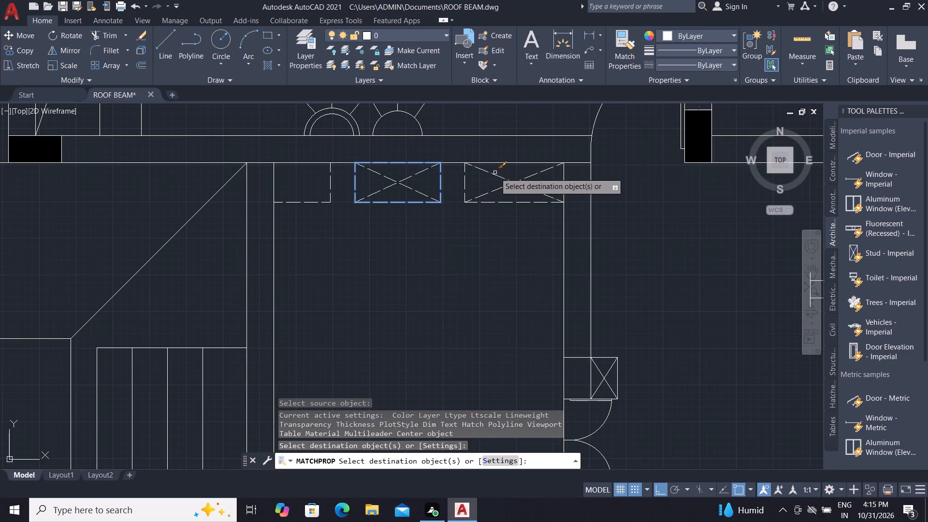
left_click(495, 173)
key("Escape")
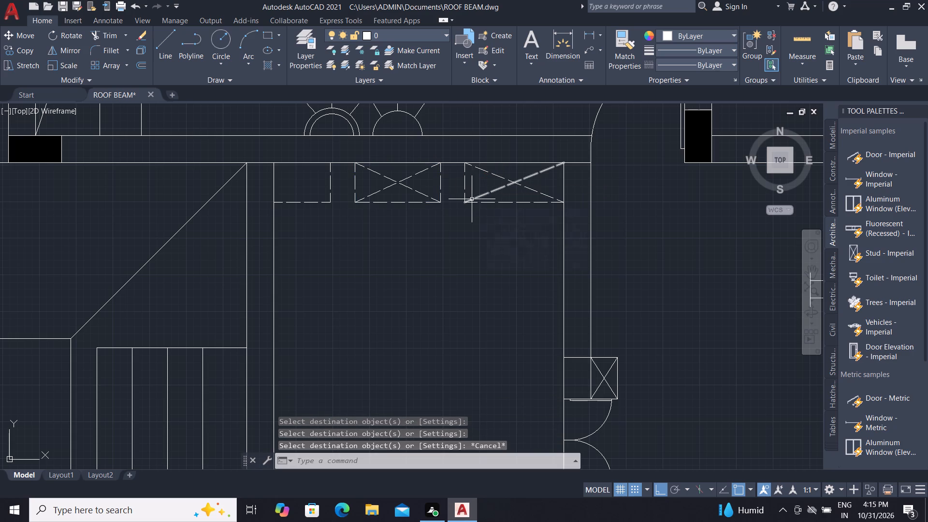
Copy the north-wall row of three dashed fittings from its southwest corner, placing a second row about 475 units south.
scroll(474, 211, "down", 1)
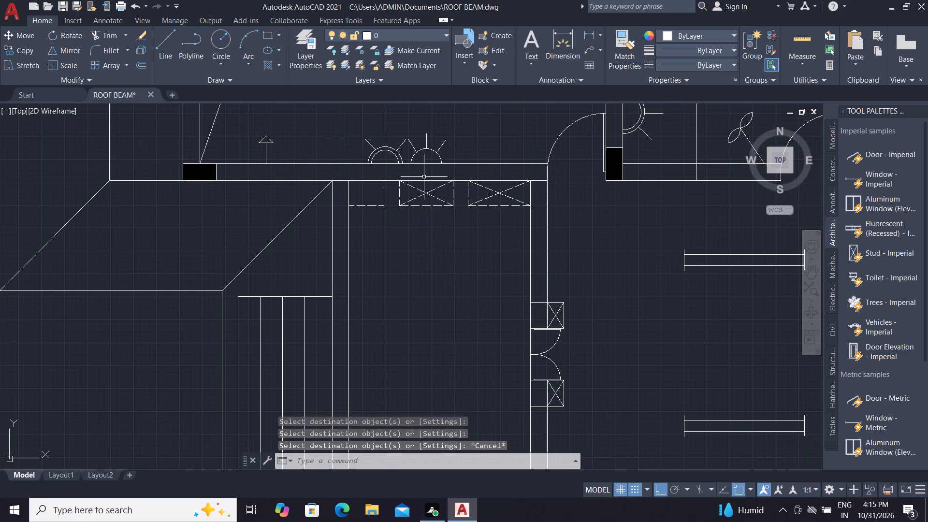
scroll(355, 176, "up", 2)
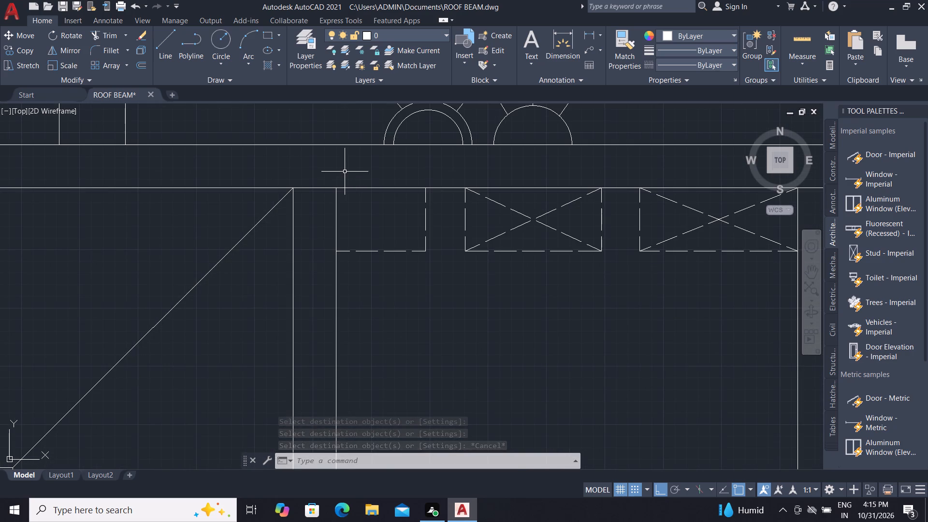
left_click(344, 170)
left_click(321, 163)
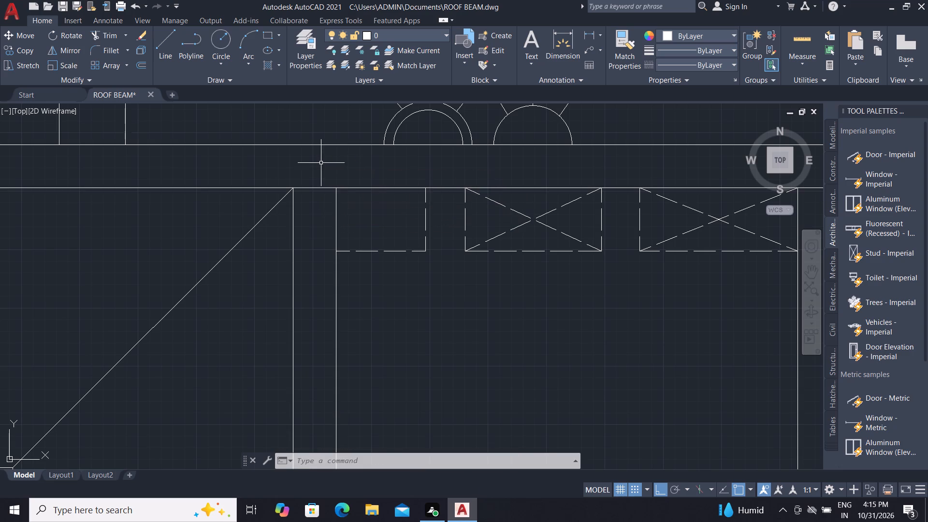
left_click(319, 172)
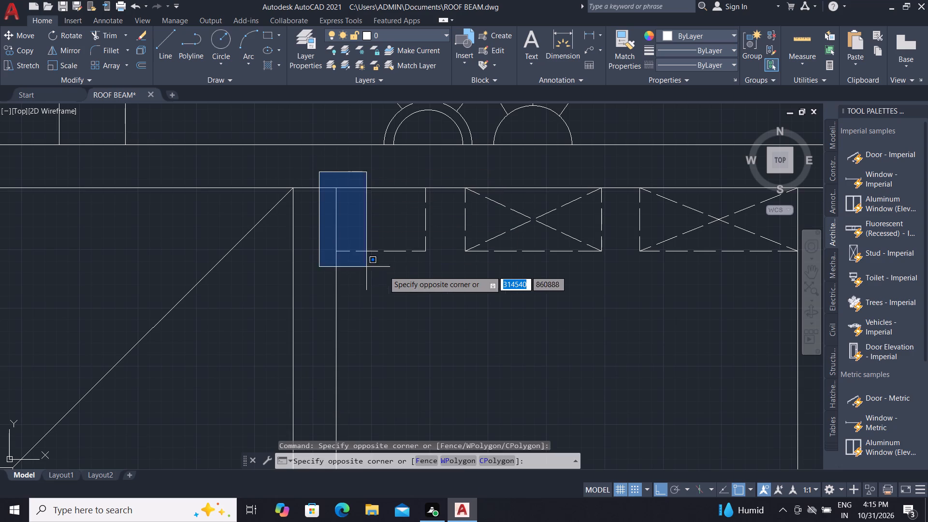
scroll(403, 272, "down", 4)
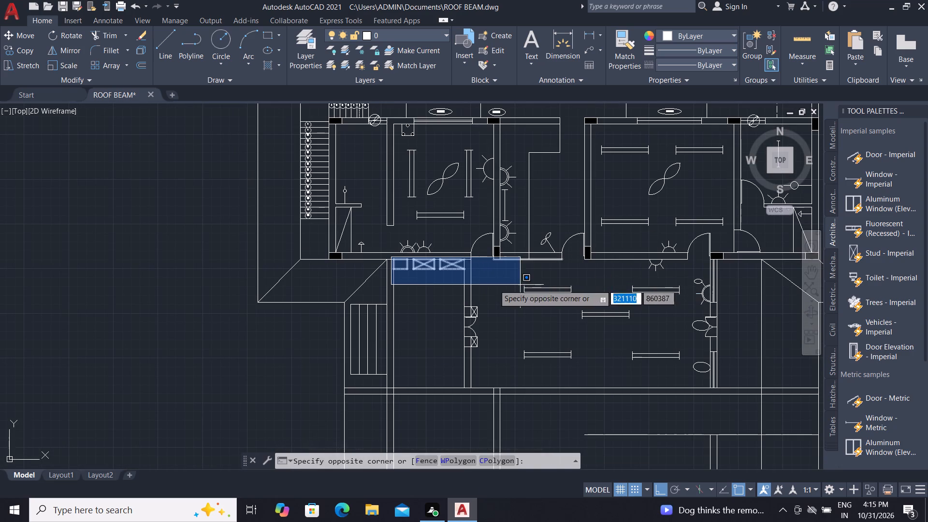
scroll(467, 278, "up", 3)
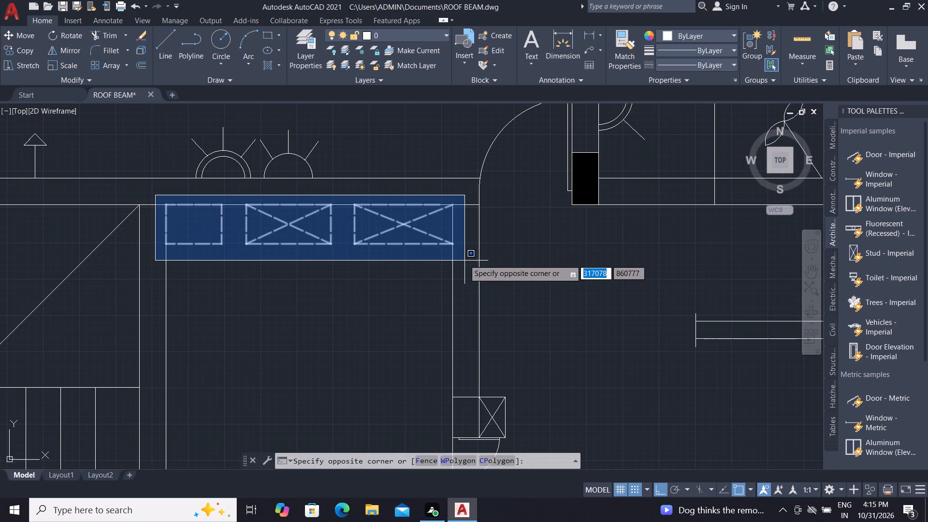
left_click(463, 259)
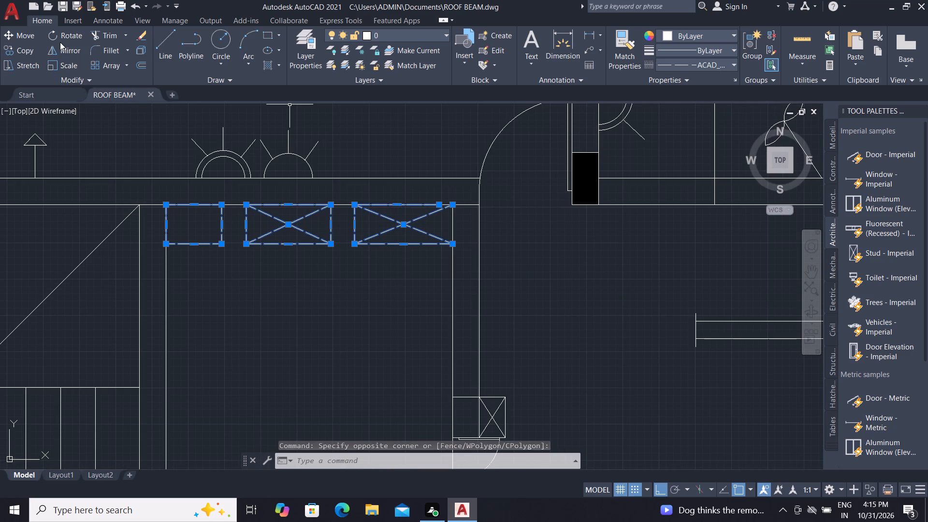
left_click(21, 52)
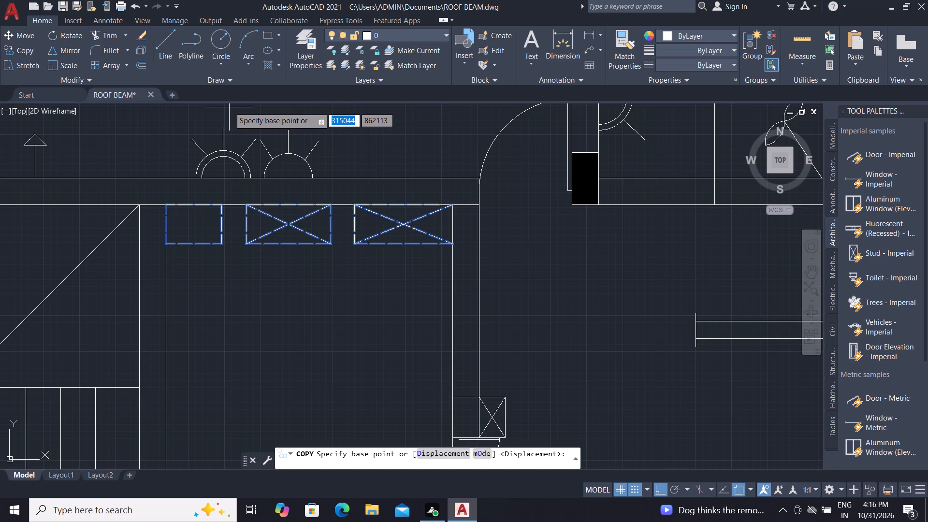
left_click(168, 243)
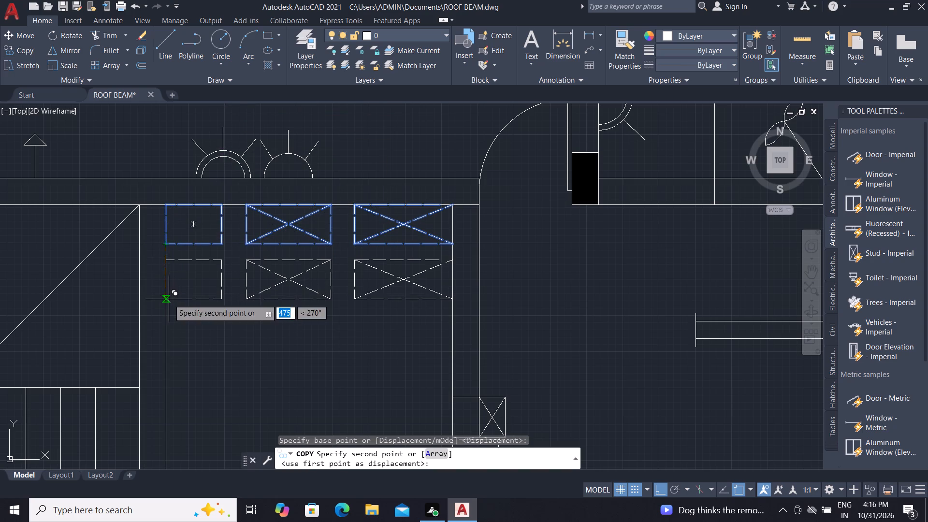
left_click(169, 299)
Place three more copies of the fitting row at the room's south end, stacked northward from the south wall with narrow gaps.
scroll(196, 193, "down", 2)
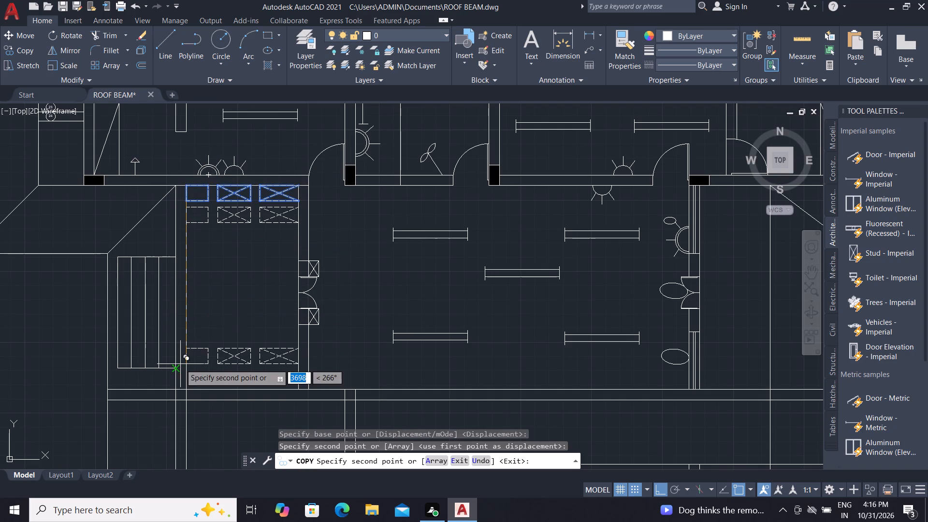
left_click(188, 391)
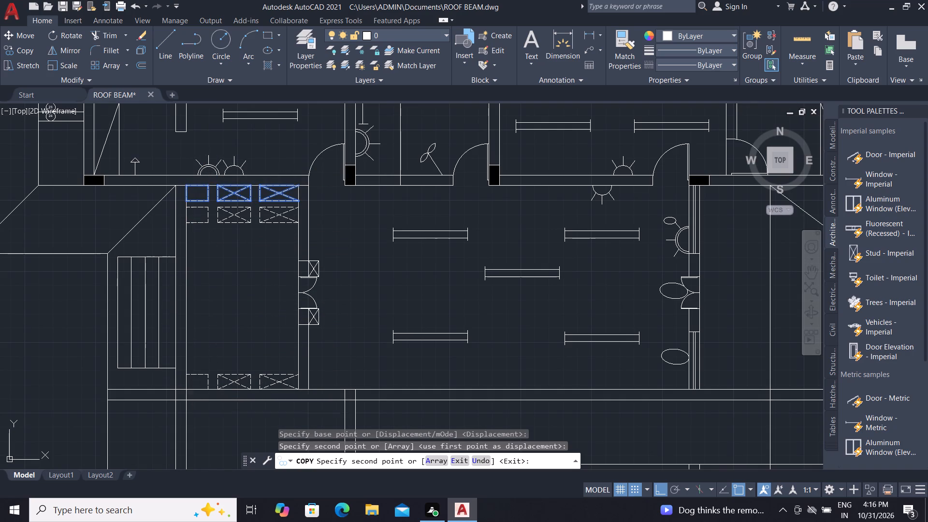
scroll(188, 369, "up", 2)
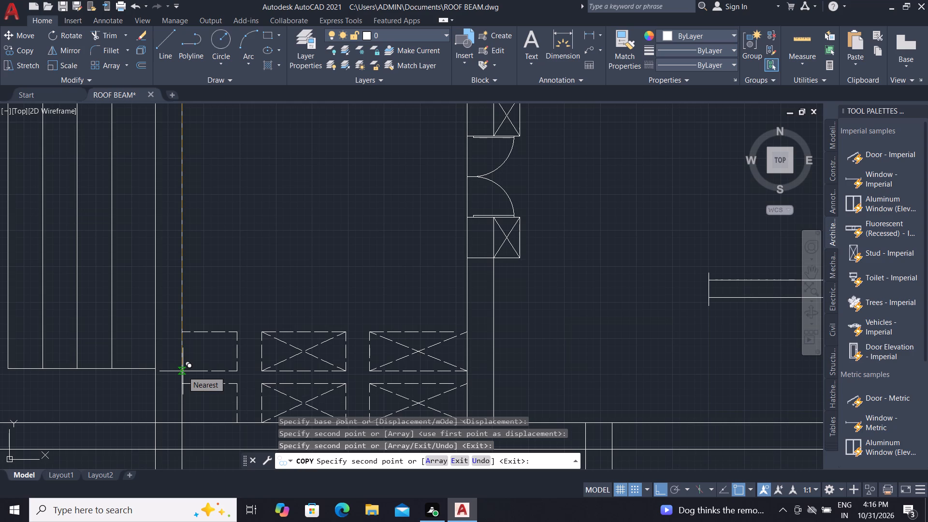
left_click(183, 371)
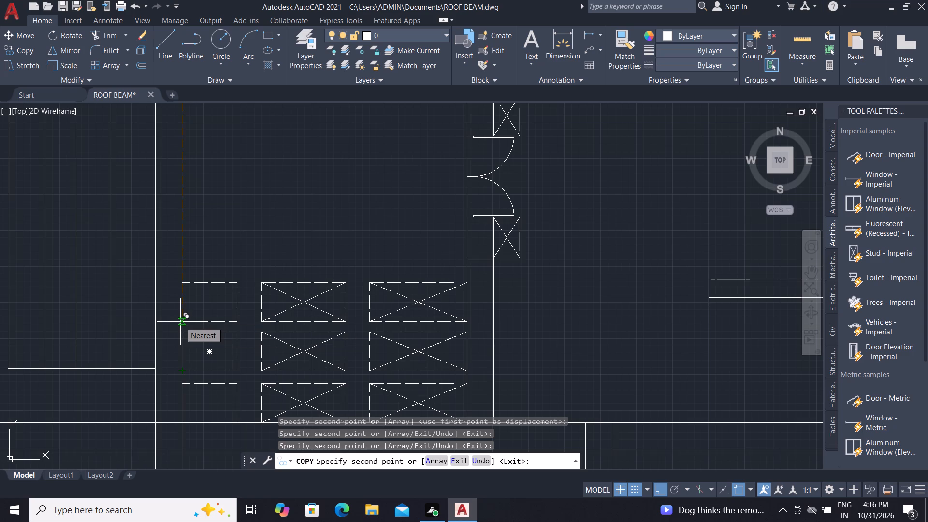
left_click(180, 322)
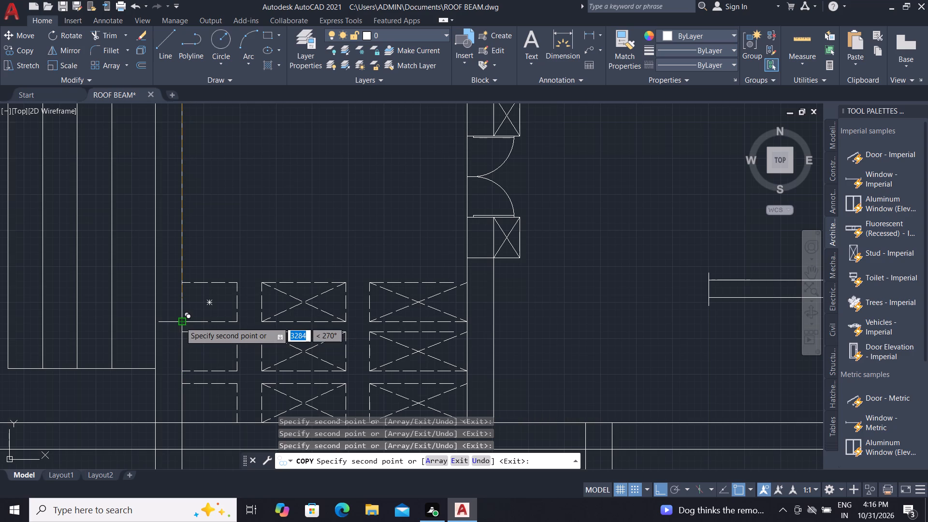
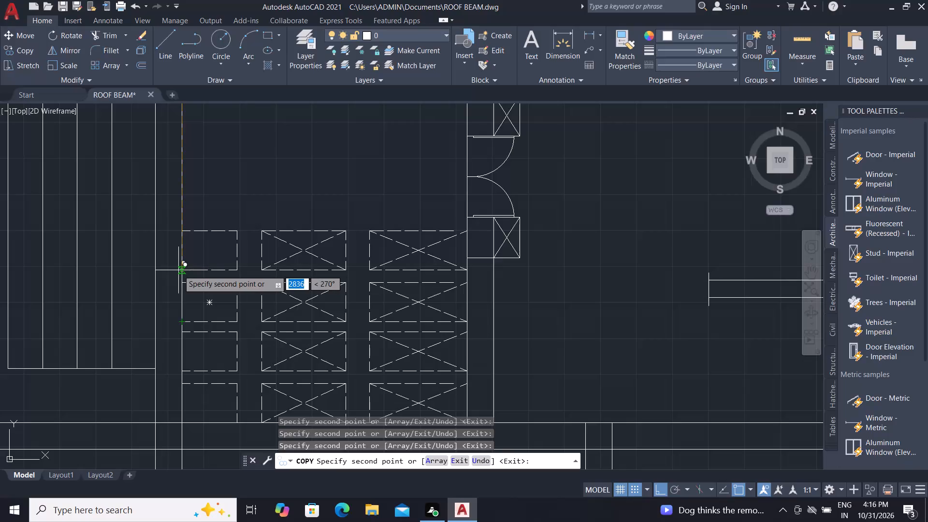
Place five more copies of the fitting row, continuing northward with narrow gaps up to the two rows near the north wall.
left_click(178, 270)
left_click(184, 218)
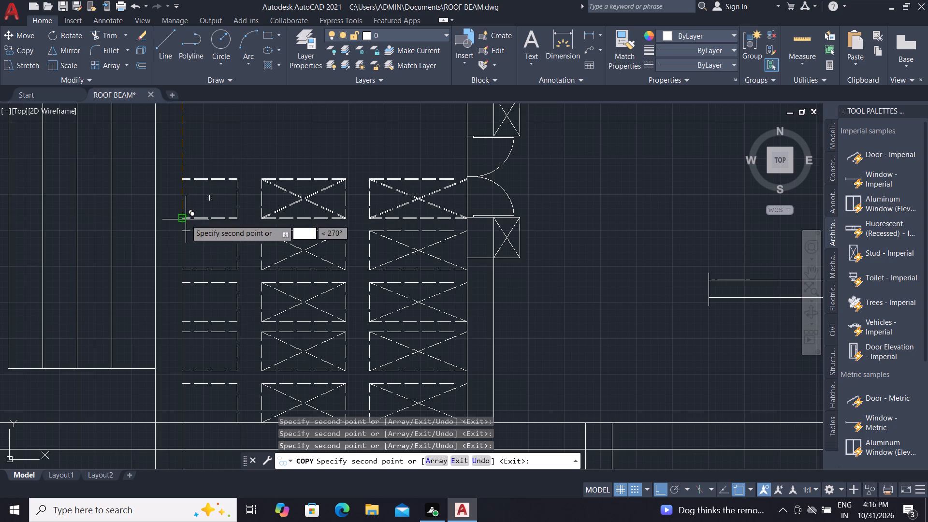
scroll(188, 315, "down", 2)
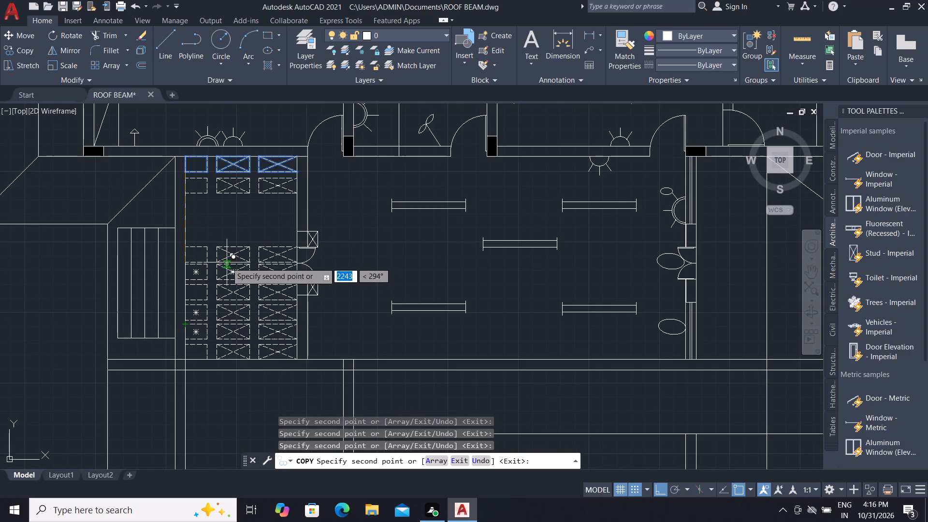
scroll(220, 260, "up", 2)
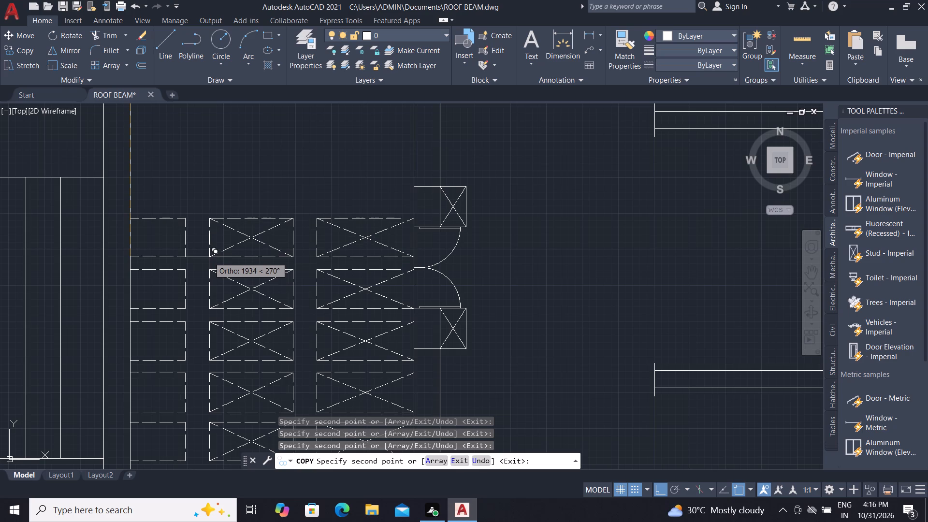
left_click(209, 257)
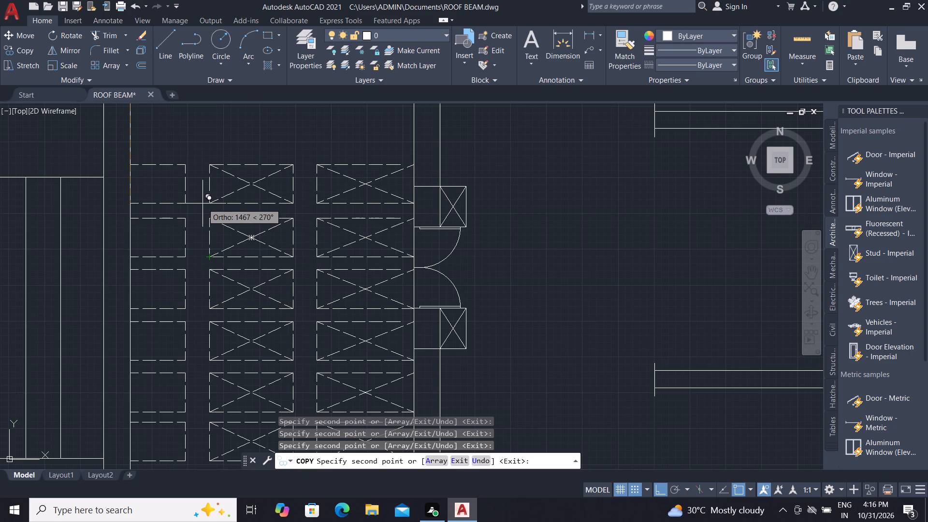
left_click(203, 203)
scroll(209, 213, "down", 1)
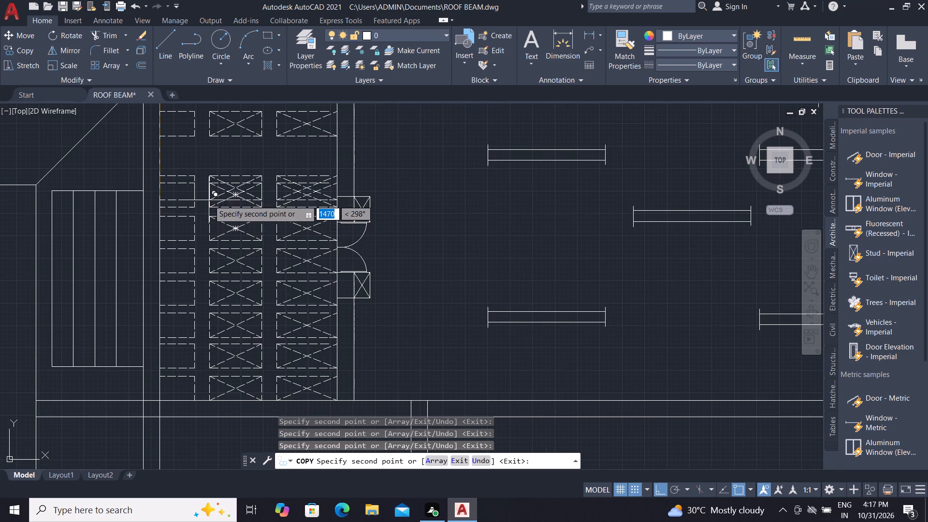
scroll(210, 171, "up", 1)
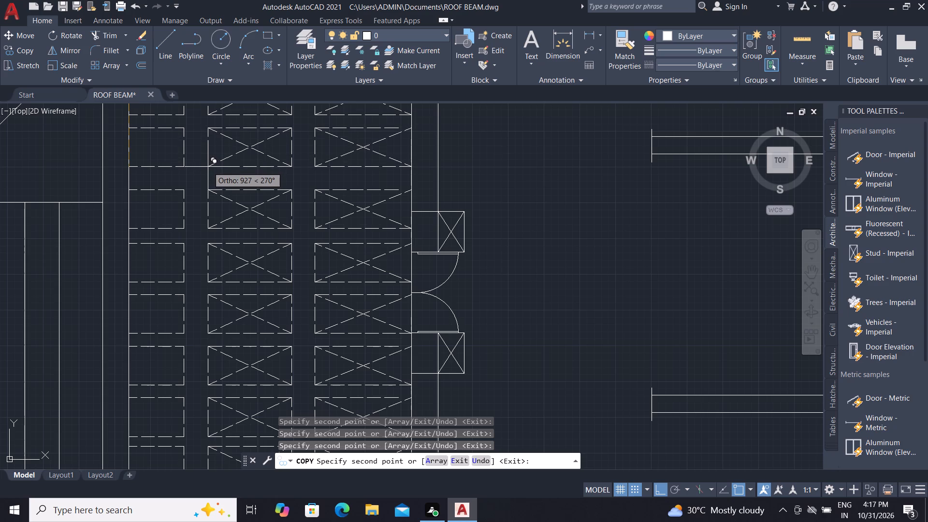
left_click(208, 167)
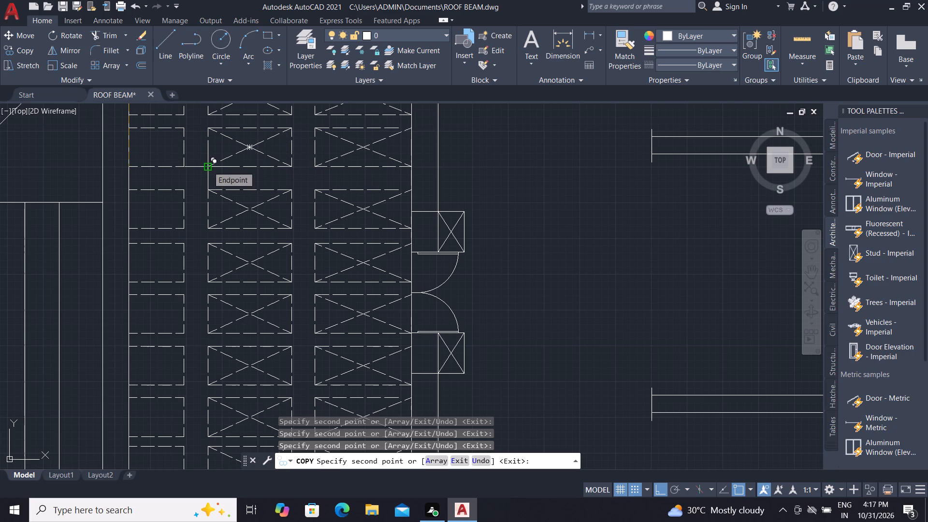
key("Escape")
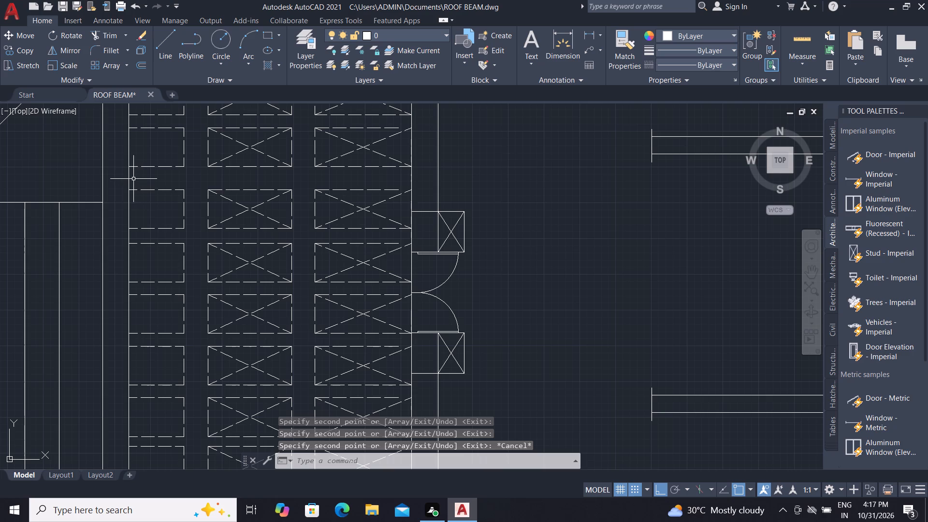
Move the fourth fitting row from the north wall about 87 units north along the west wall.
left_click(121, 177)
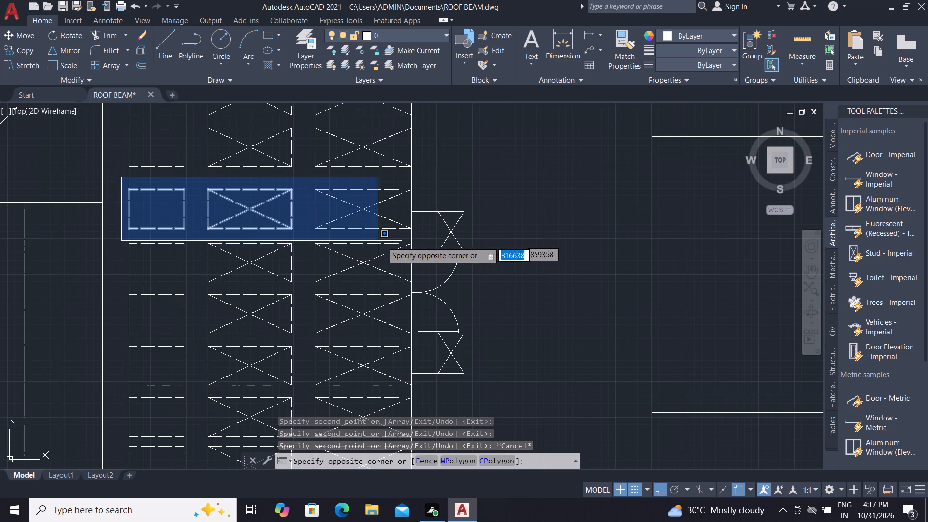
left_click(421, 237)
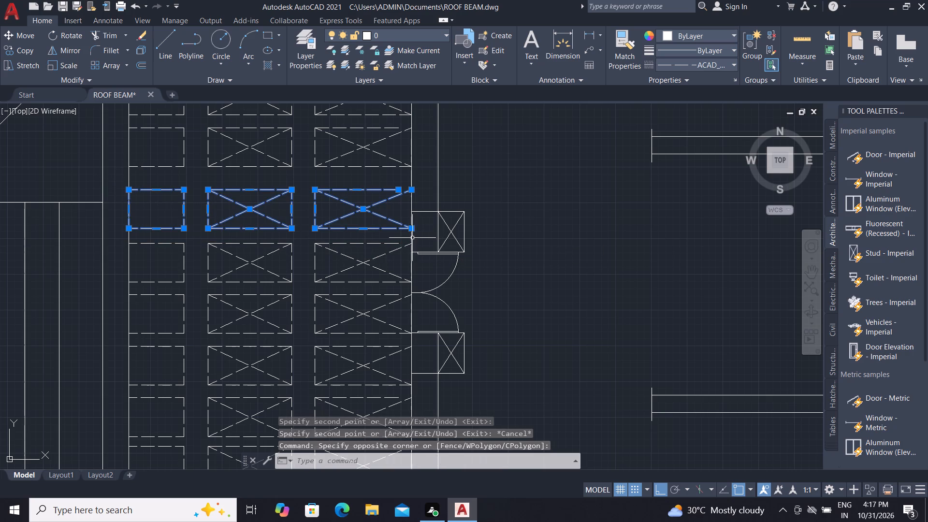
key("m")
key("space")
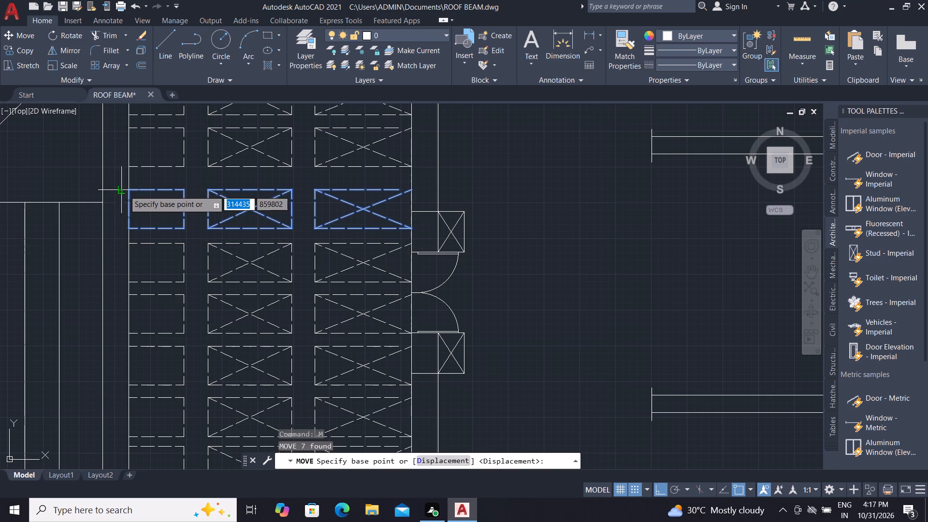
left_click(128, 189)
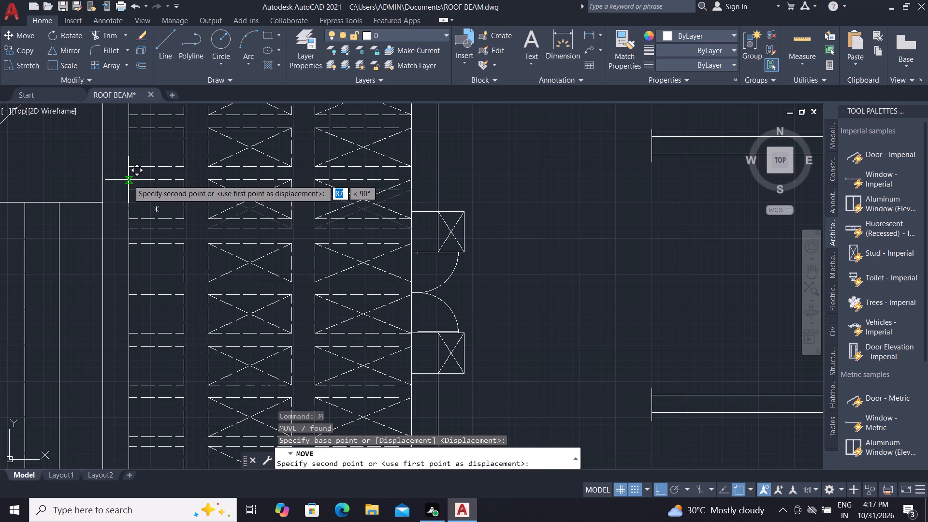
left_click(128, 180)
Delete the six southern fitting rows, keeping the four evenly spaced rows next to the north wall.
scroll(118, 211, "down", 1)
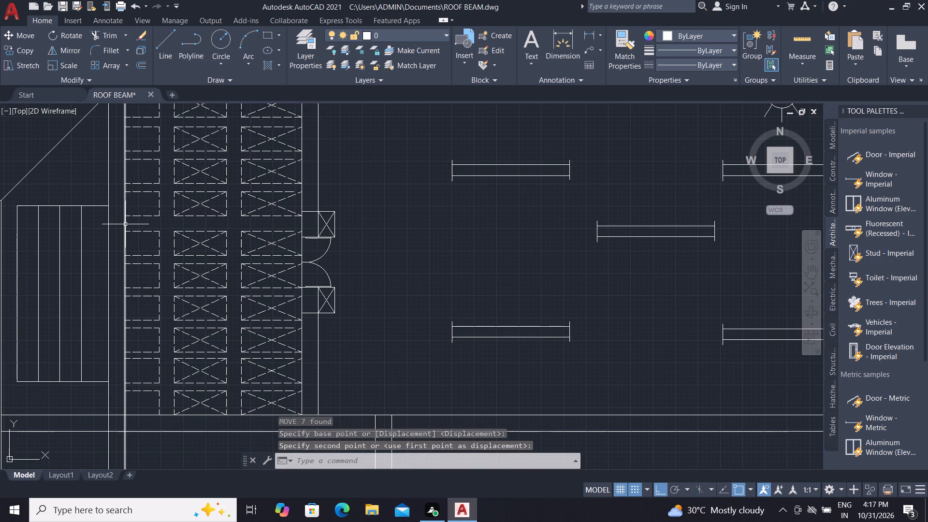
left_click(119, 228)
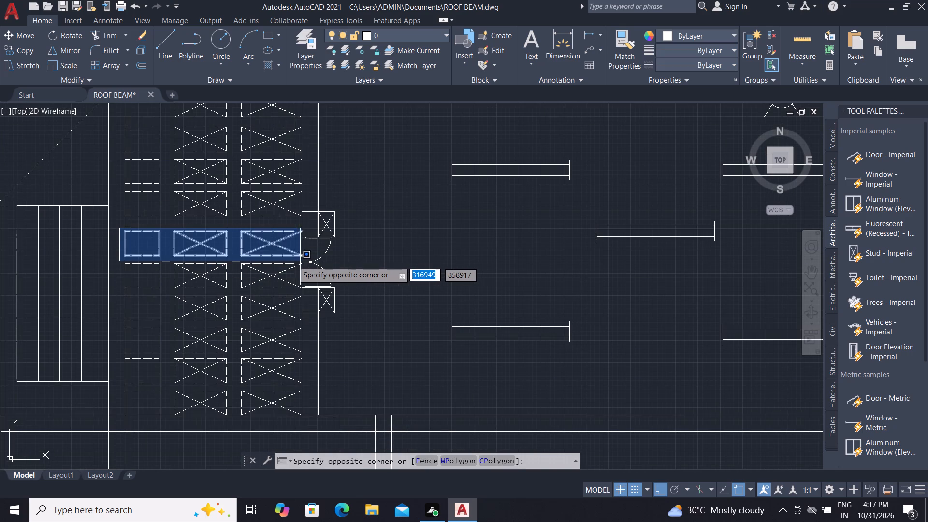
left_click(306, 423)
key("Delete")
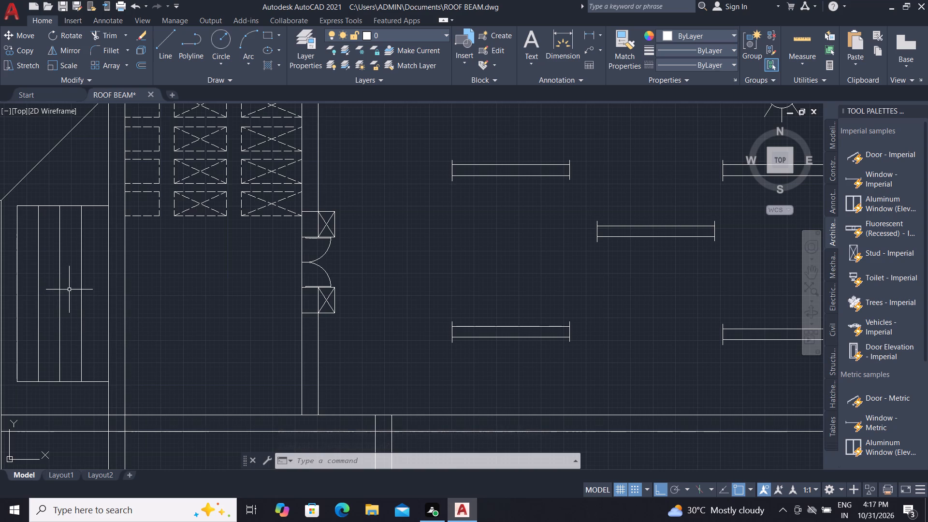
Copy the fourth fitting row from its northwest corner, placing two copies southward along the west wall with matching gaps.
left_click(120, 186)
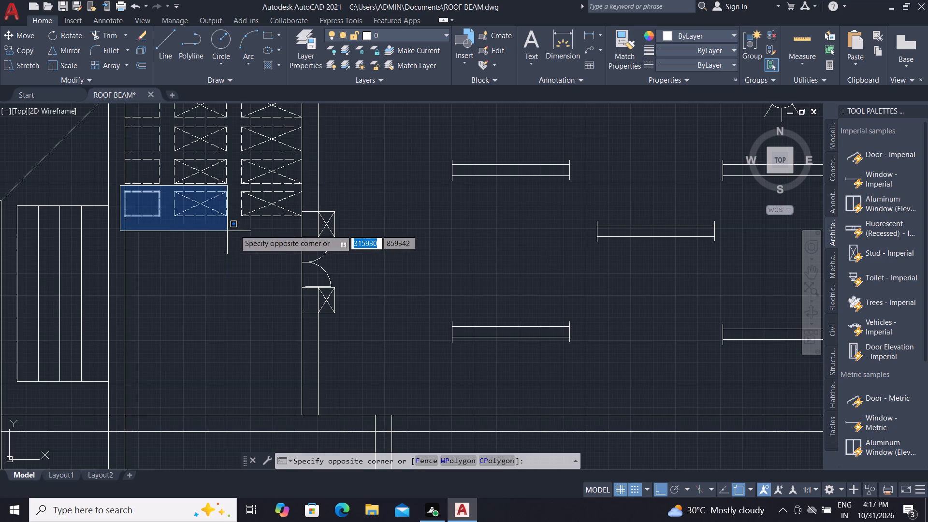
left_click(307, 228)
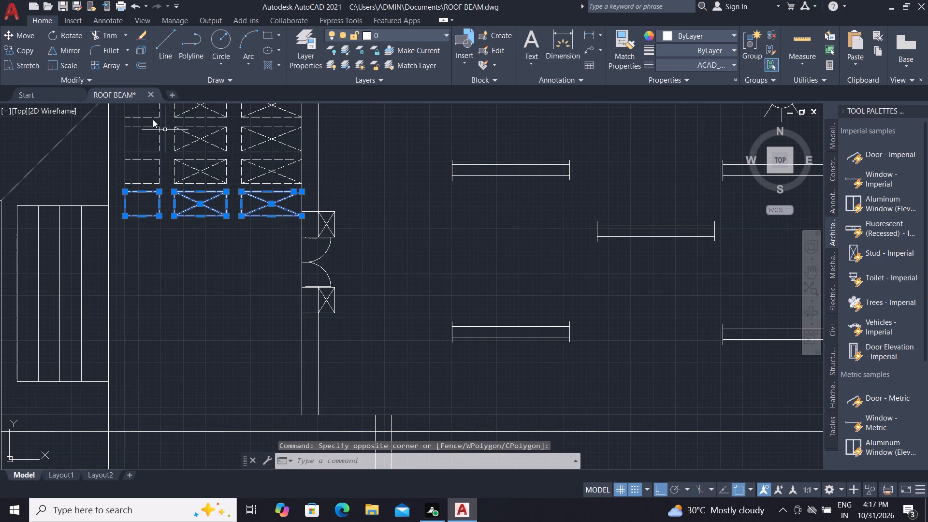
left_click(16, 51)
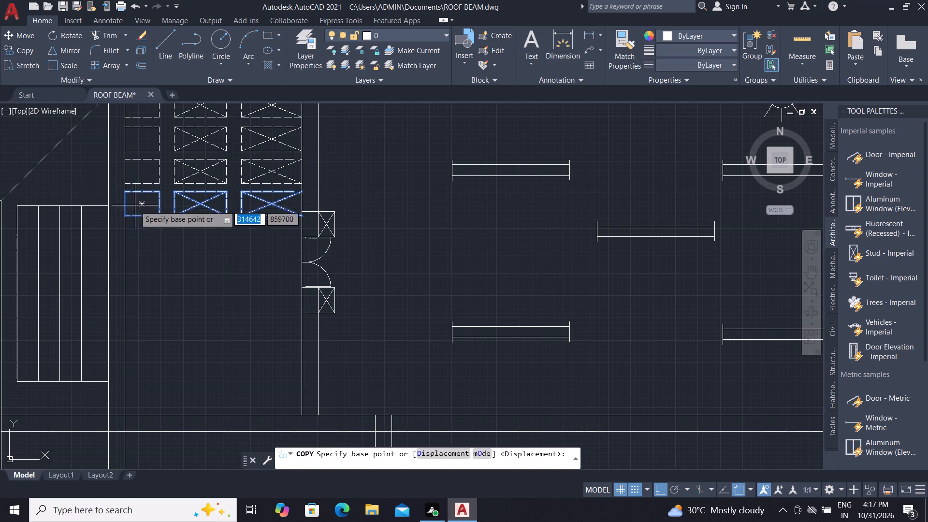
left_click(127, 192)
scroll(123, 222, "up", 1)
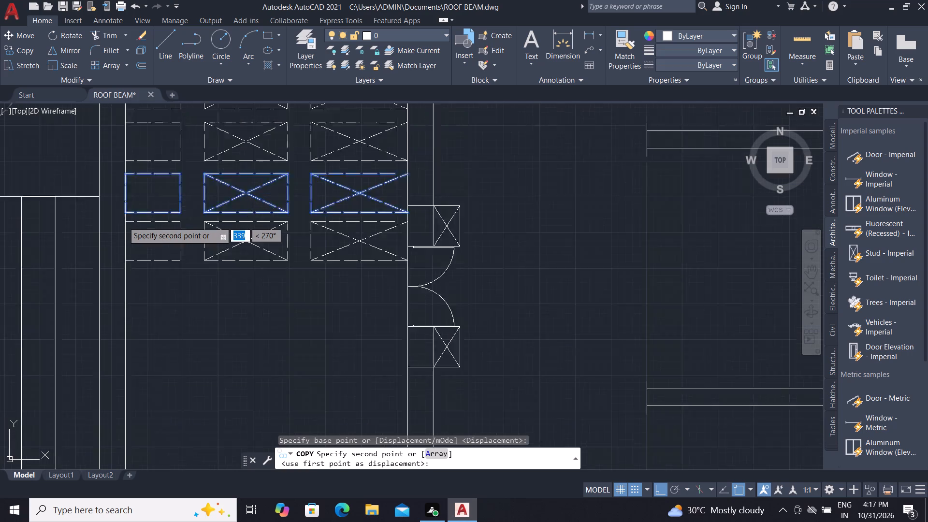
scroll(123, 222, "up", 1)
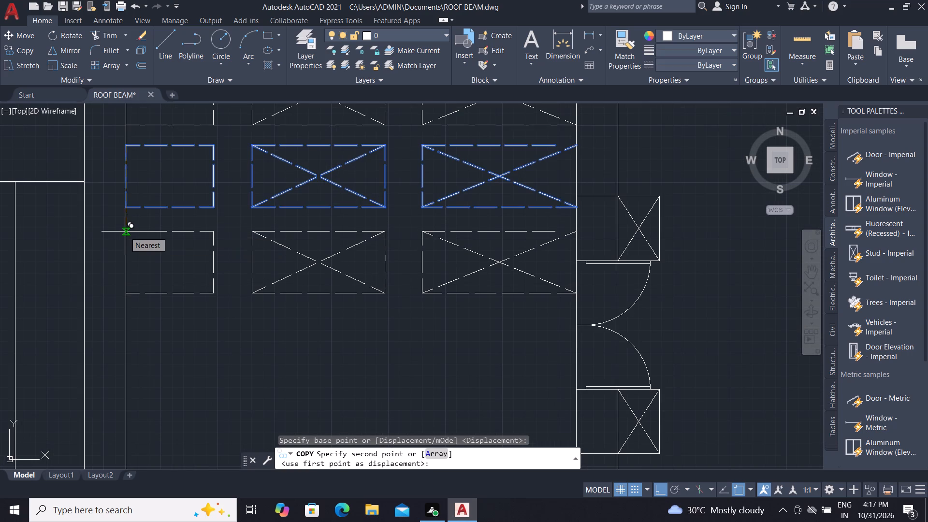
left_click(125, 232)
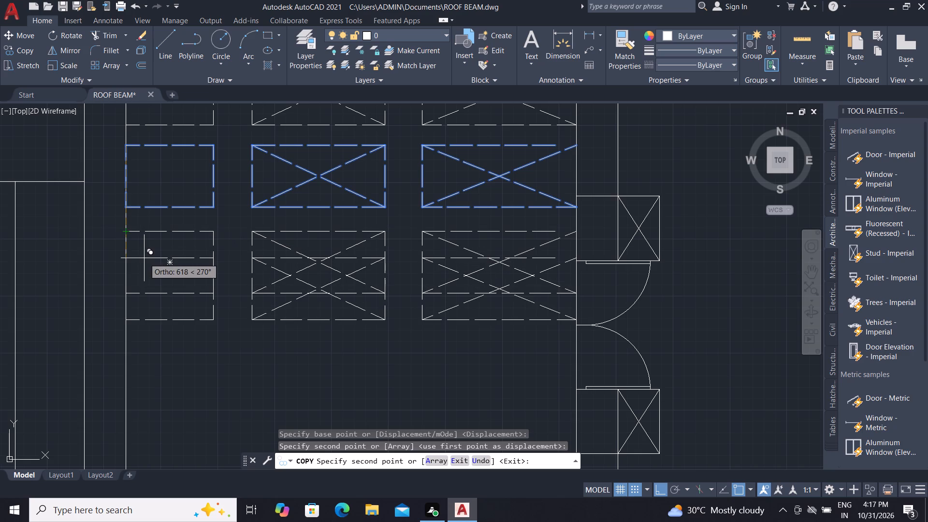
middle_click_drag(132, 241, 134, 232)
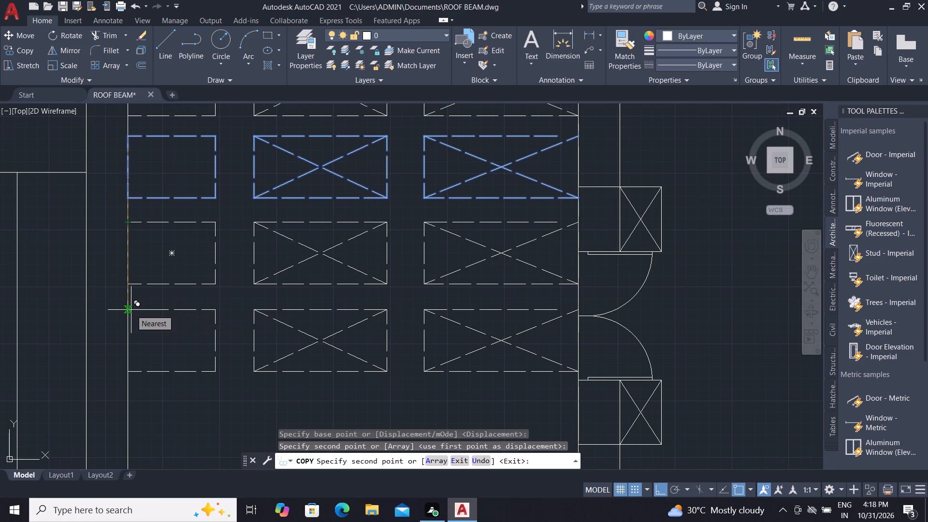
left_click(131, 310)
Place three more copies of the fitting row southward along the west wall at the same spacing, then end the copying.
scroll(137, 270, "down", 1)
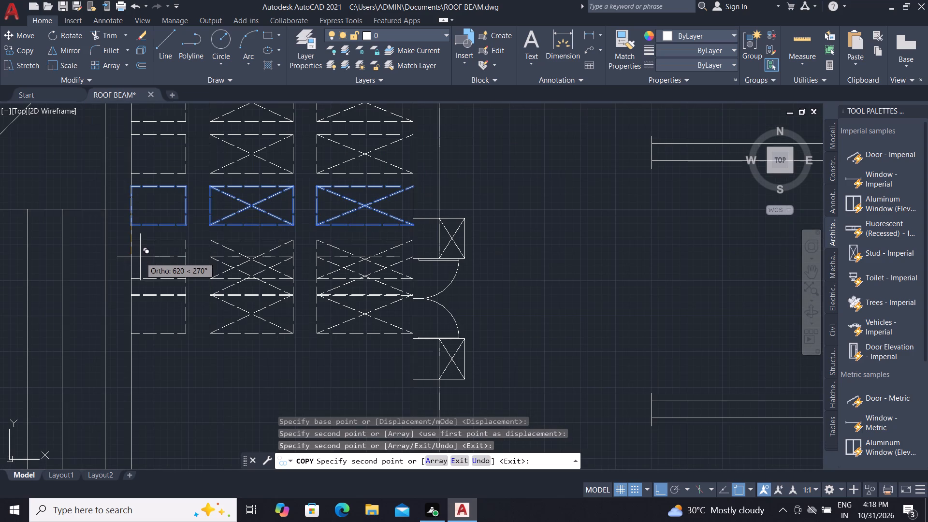
scroll(140, 257, "down", 1)
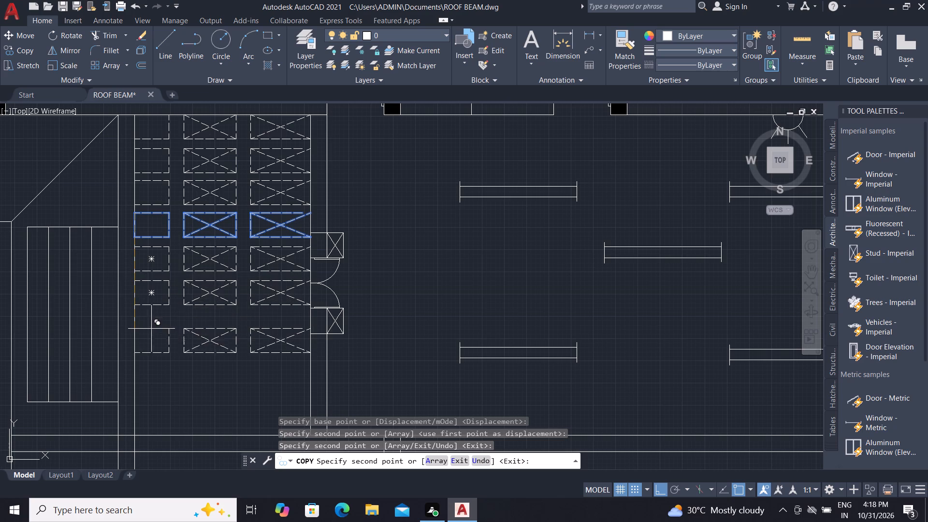
scroll(139, 319, "up", 2)
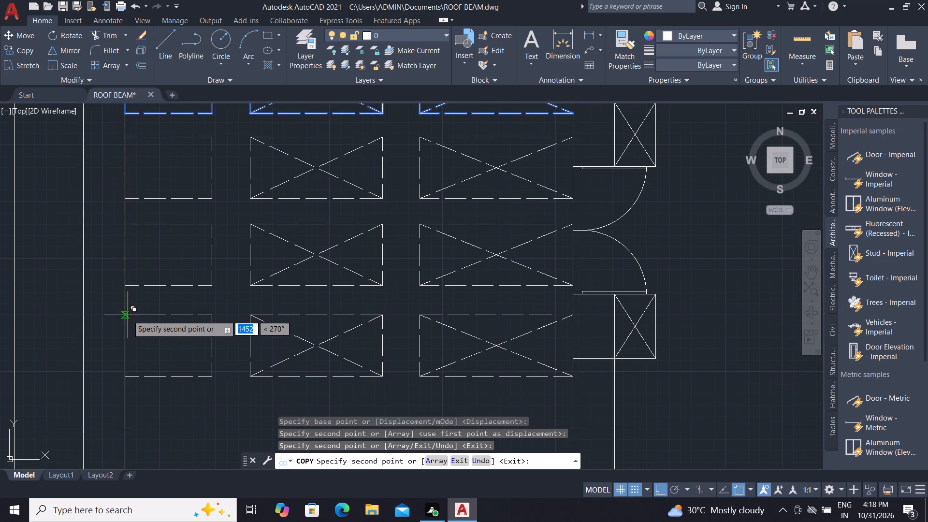
left_click(128, 311)
scroll(146, 303, "down", 1)
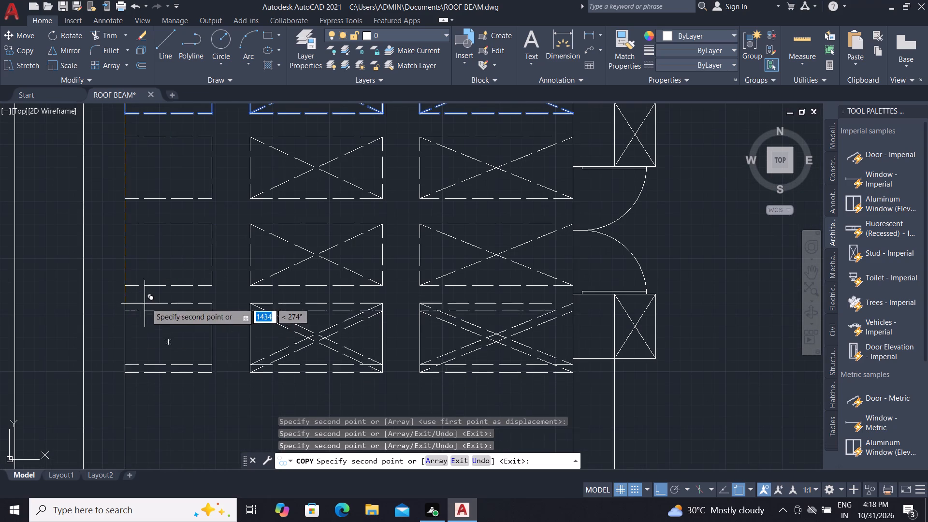
scroll(146, 303, "down", 1)
scroll(137, 347, "up", 2)
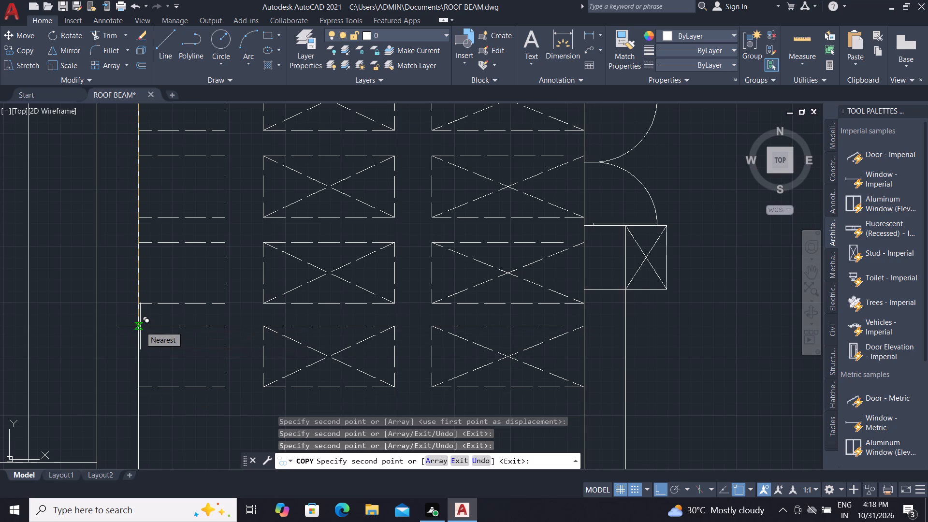
left_click(139, 330)
scroll(151, 298, "down", 1)
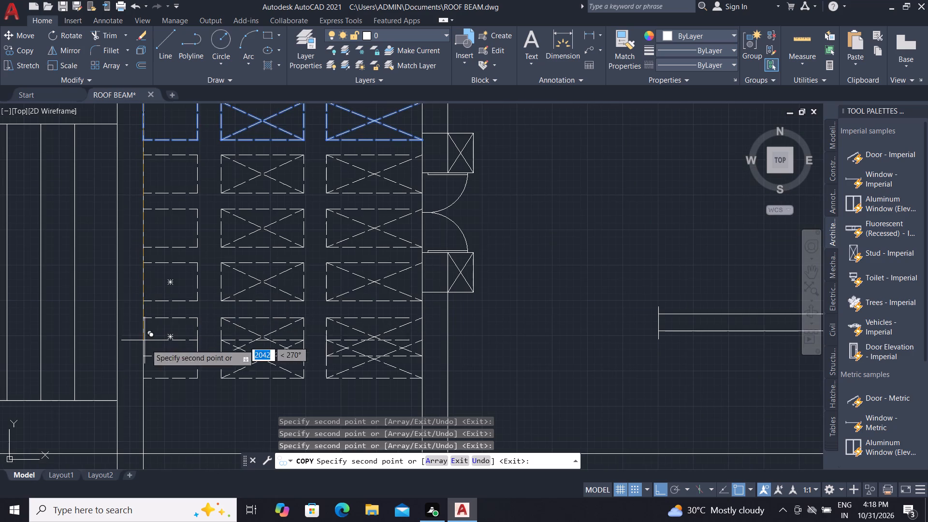
scroll(155, 290, "down", 2)
scroll(161, 312, "up", 2)
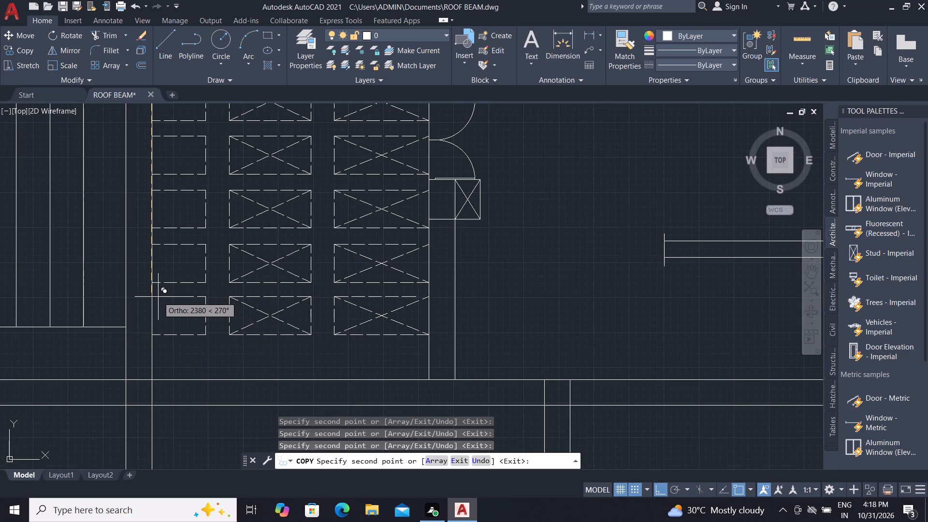
left_click(157, 299)
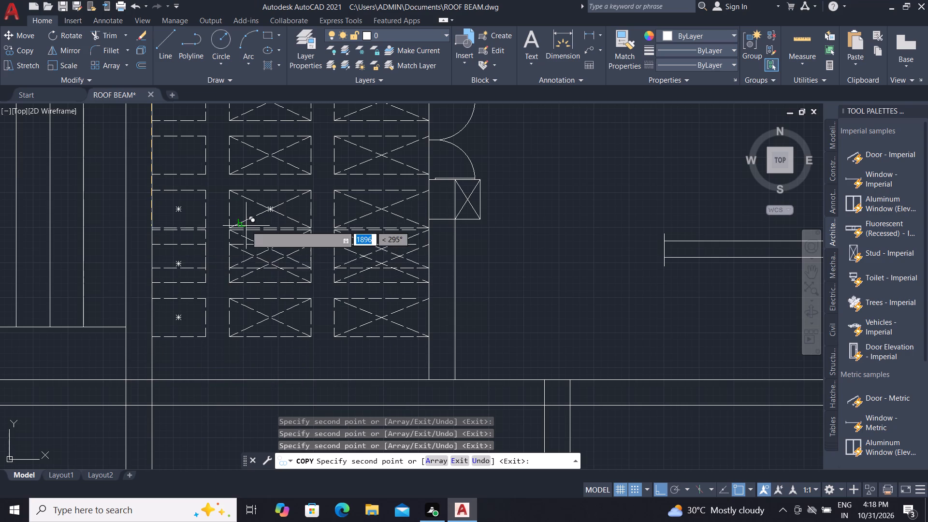
key("grave")
key("grave")
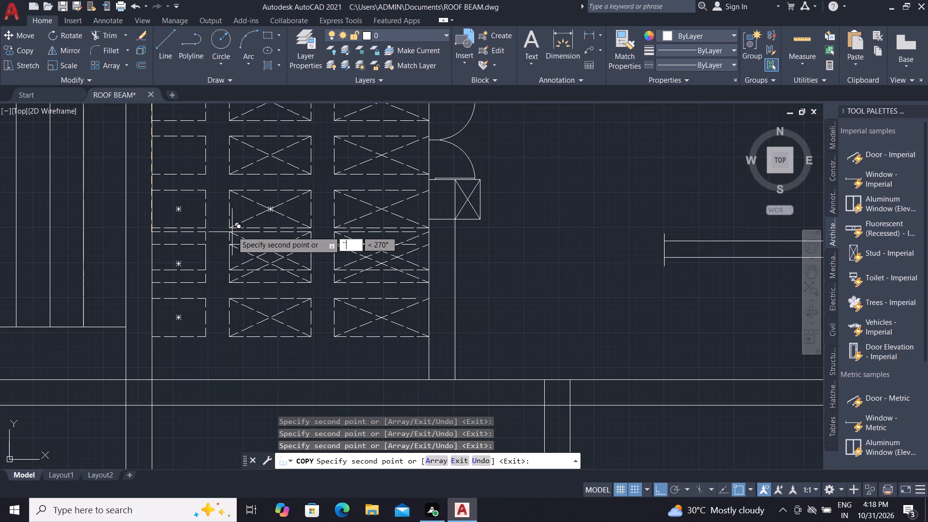
key("Escape")
key("grave")
key("Escape")
Move the southernmost fitting row south along the west wall until its southwest corner meets the south wall.
left_click(140, 284)
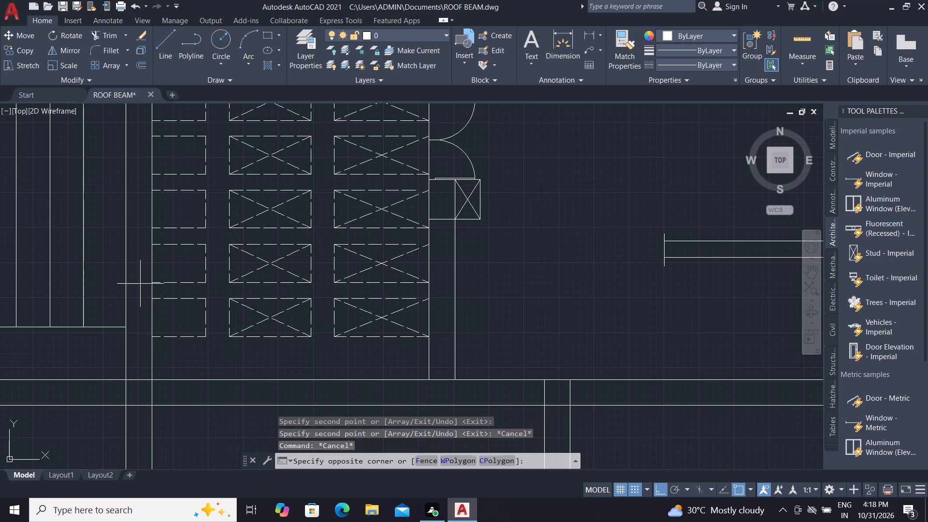
left_click(438, 350)
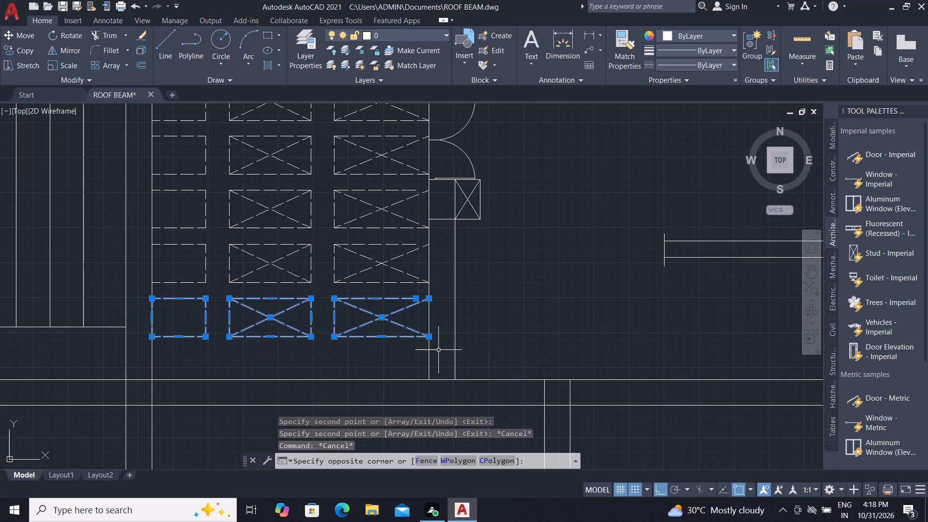
key("m")
key("space")
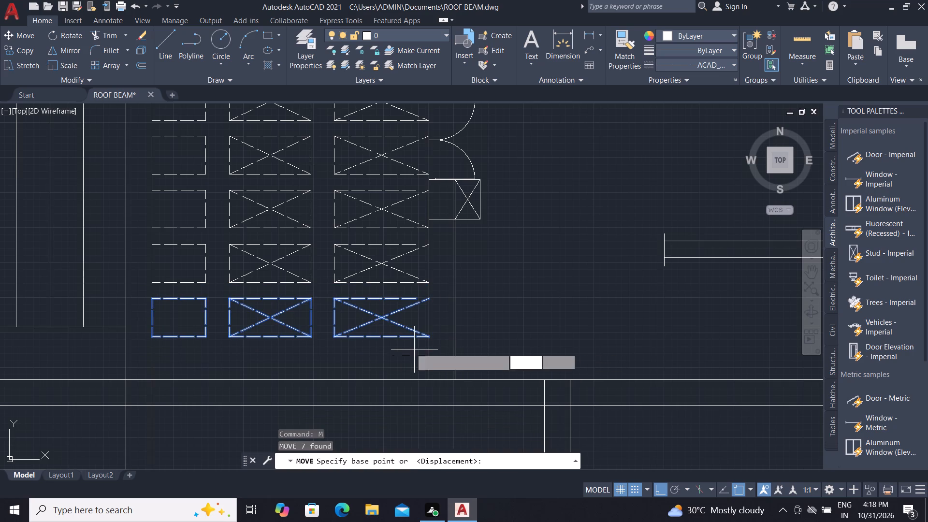
left_click(149, 336)
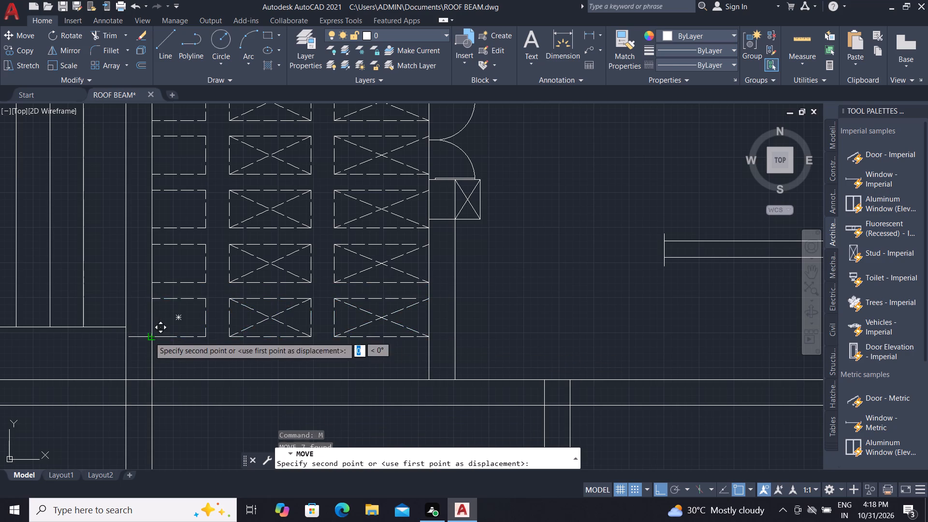
left_click(152, 379)
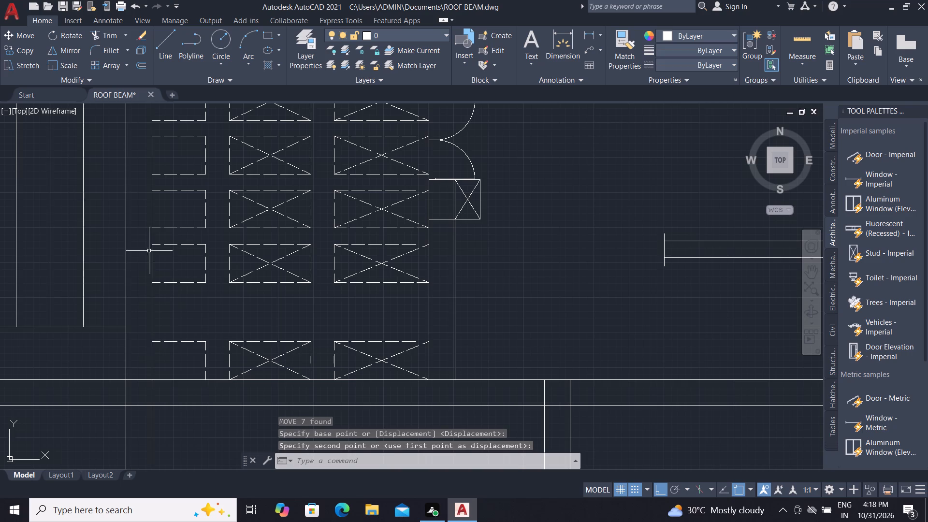
Copy the fitting row north of the gap about 439 units south from its southeast corner, placing one row within the gap.
left_click(146, 239)
left_click(439, 295)
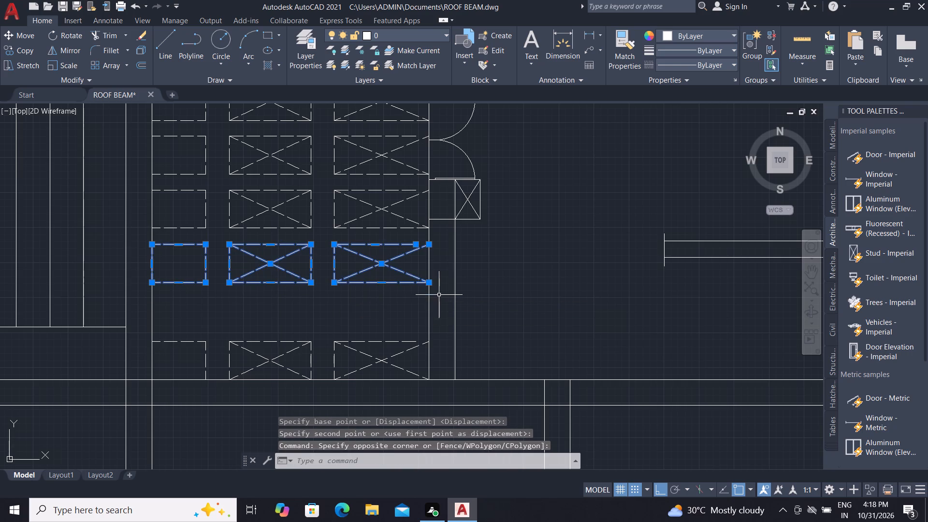
key("c")
type("O")
key("space")
left_click(425, 285)
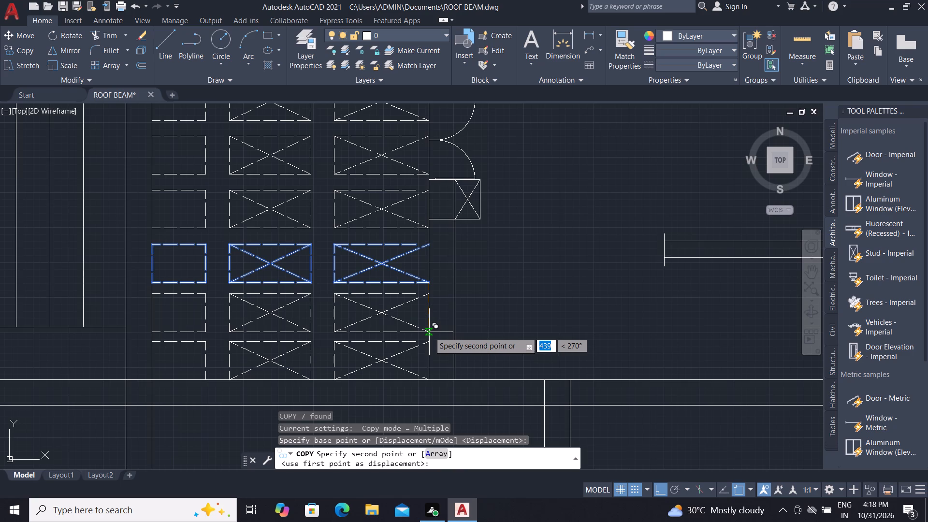
left_click(429, 332)
key("Escape")
Draw a vertical line midway between the east wall's two faces, from the north crossed box beside the double door to the north wall.
scroll(355, 329, "down", 2)
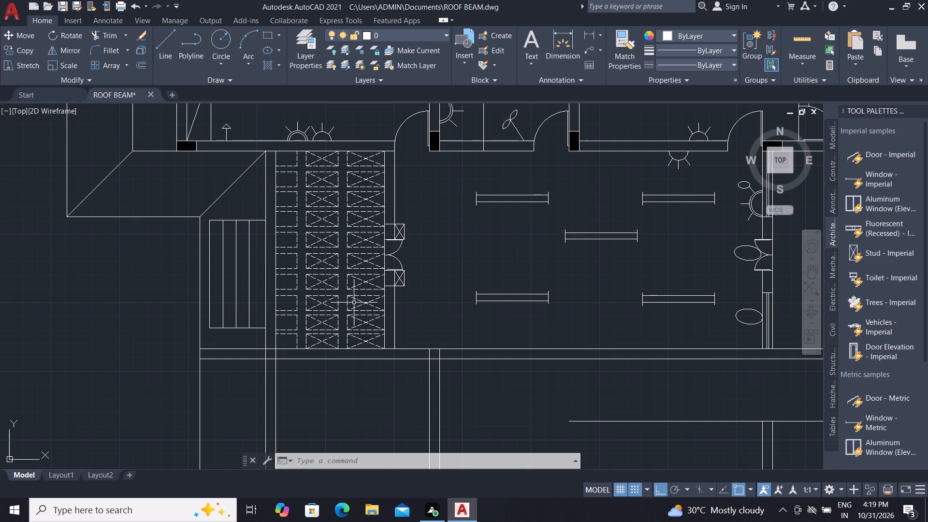
scroll(354, 303, "down", 1)
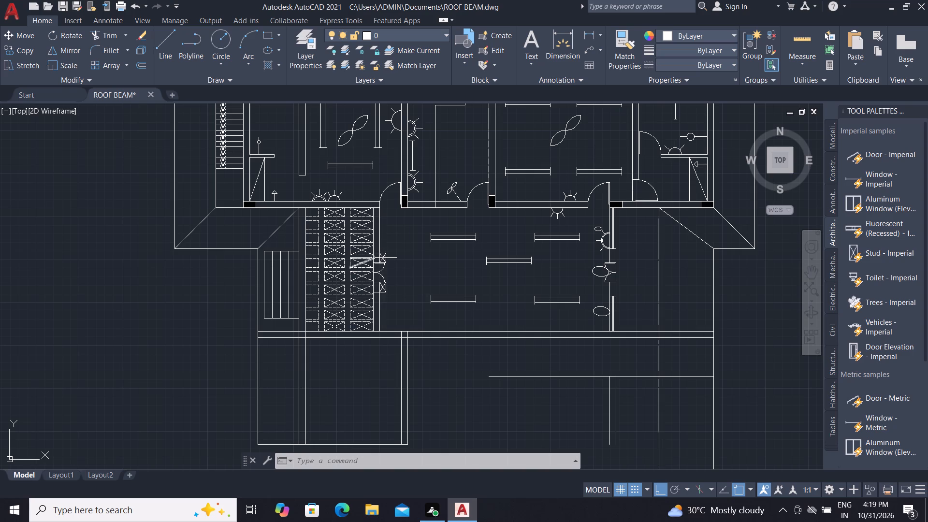
scroll(372, 253, "up", 2)
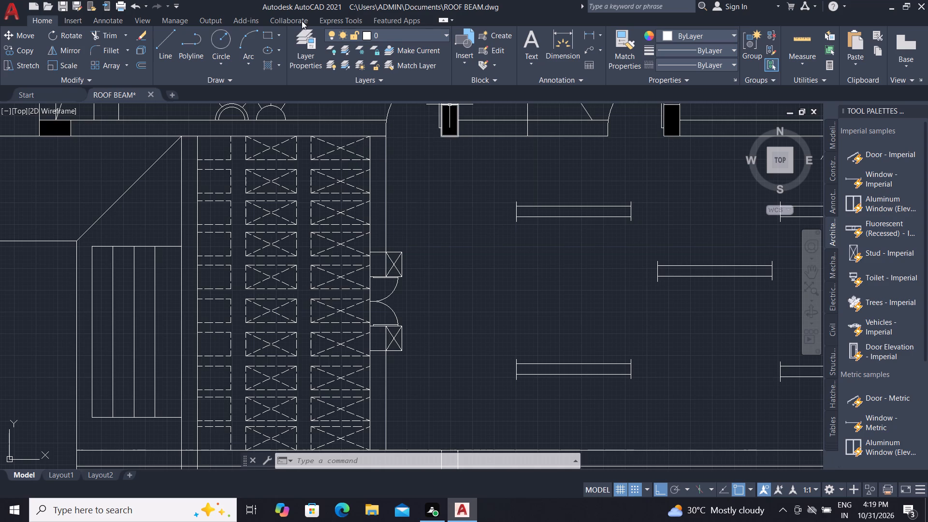
left_click(168, 35)
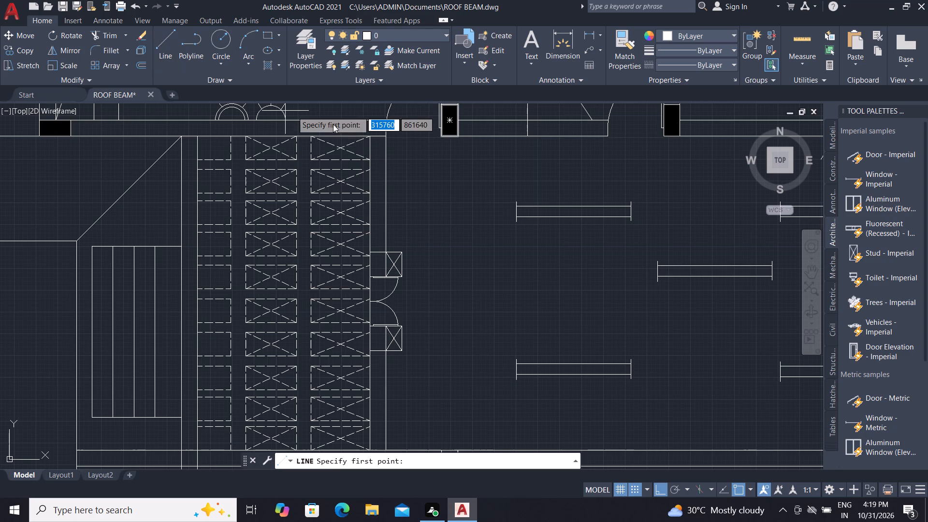
left_click(380, 254)
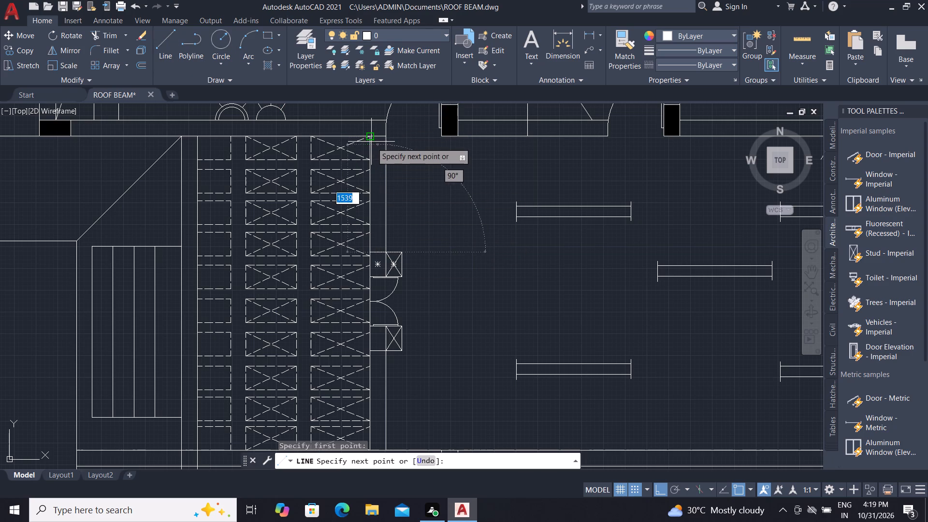
left_click(376, 138)
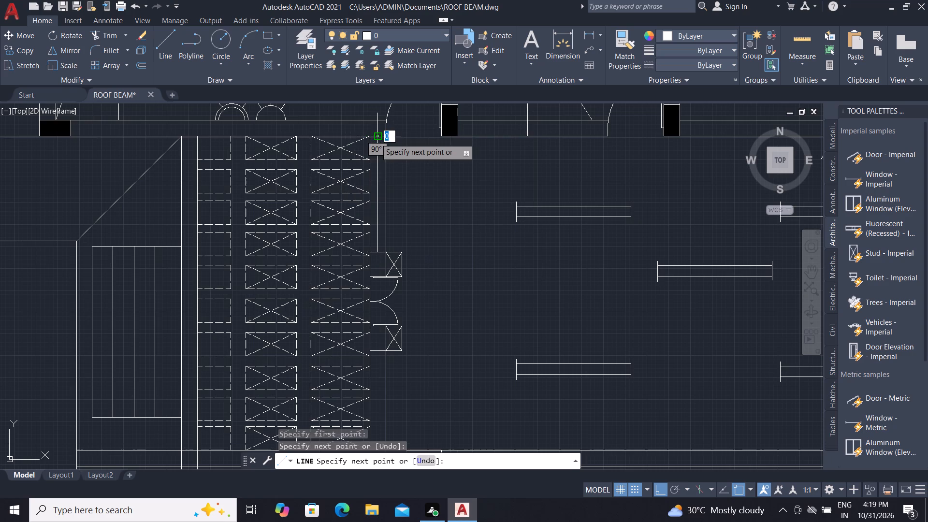
Draw a vertical centre line in the east wall from the south crossed box beside the double door down to the south wall.
left_click(169, 36)
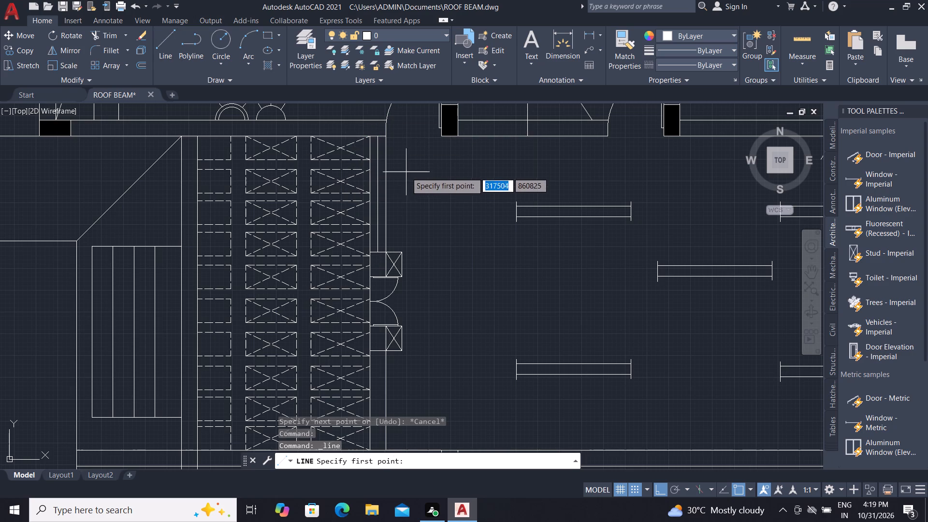
scroll(423, 240, "down", 2)
scroll(407, 325, "up", 1)
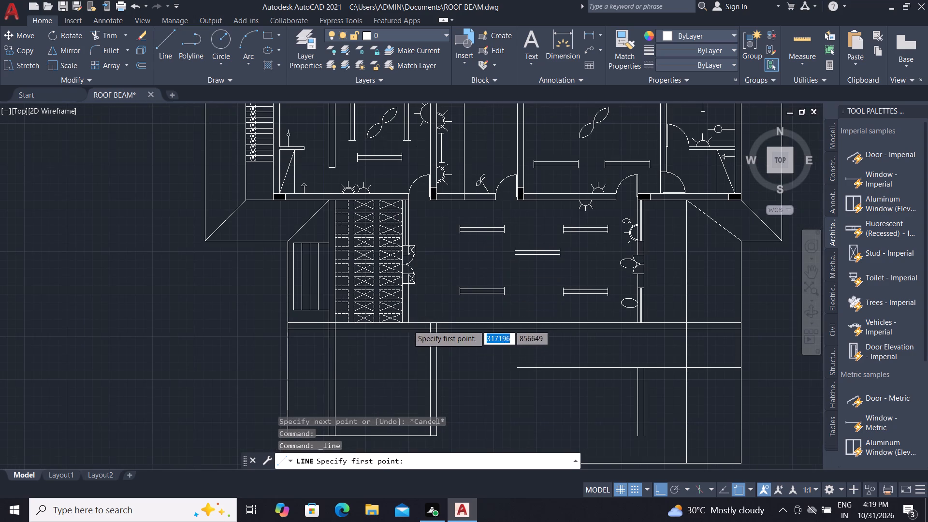
scroll(407, 325, "up", 1)
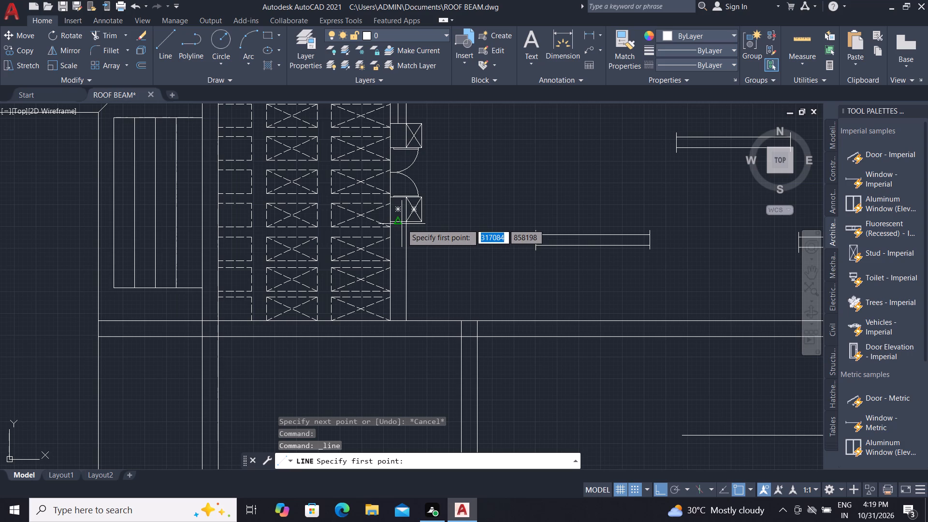
left_click(399, 224)
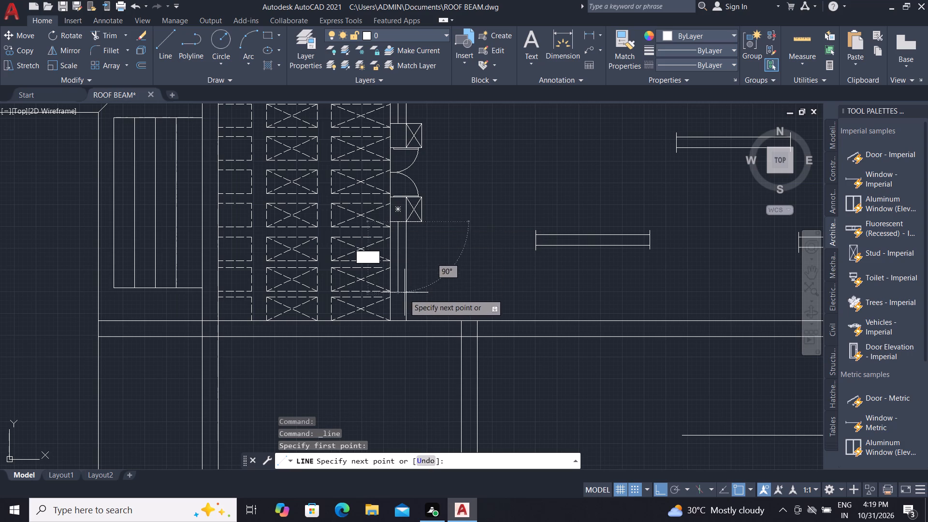
left_click(399, 318)
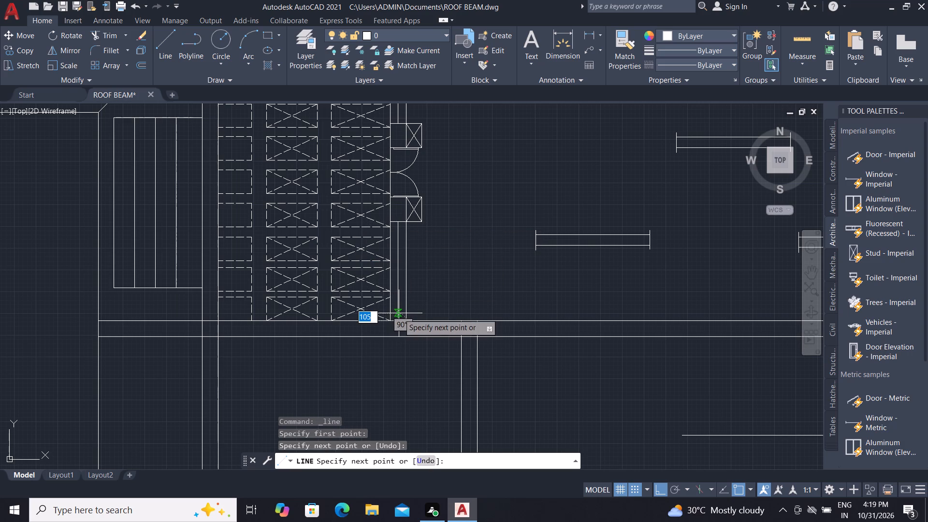
key("Escape")
key("Escape")
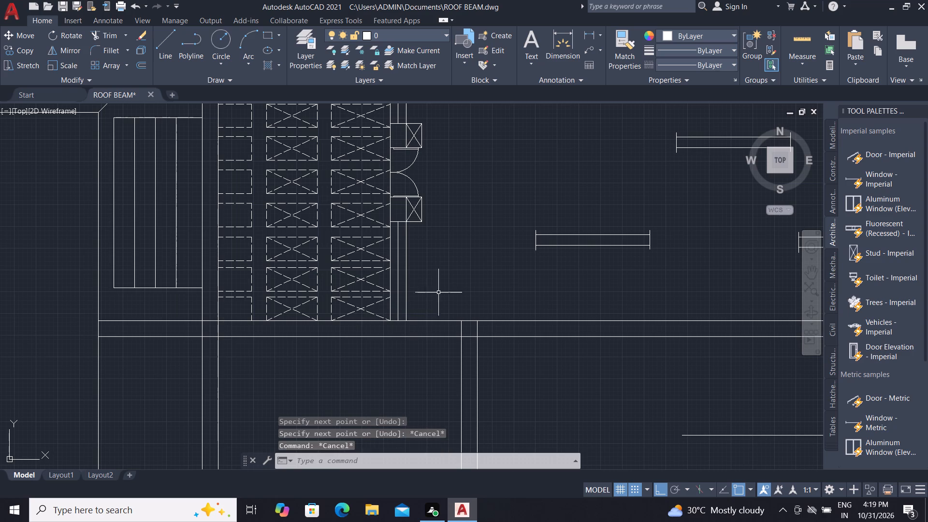
Offset the centre line south of the double door by 20 to both its west and east sides.
type("O")
key("space")
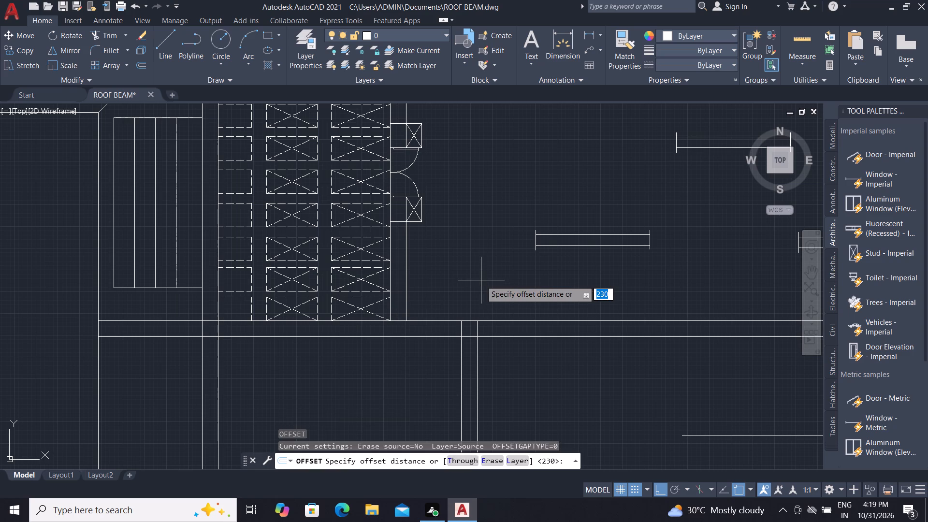
type("20")
key("space")
scroll(409, 277, "up", 2)
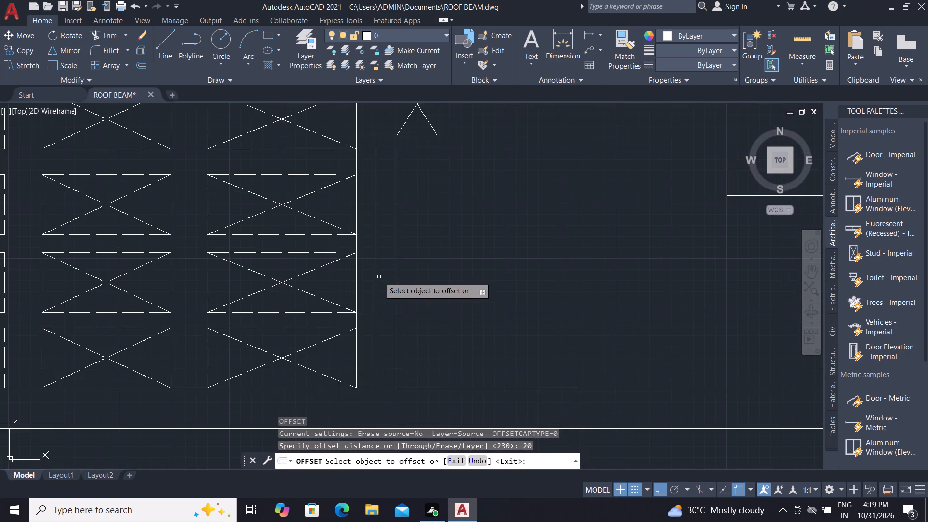
left_click(378, 278)
left_click(368, 283)
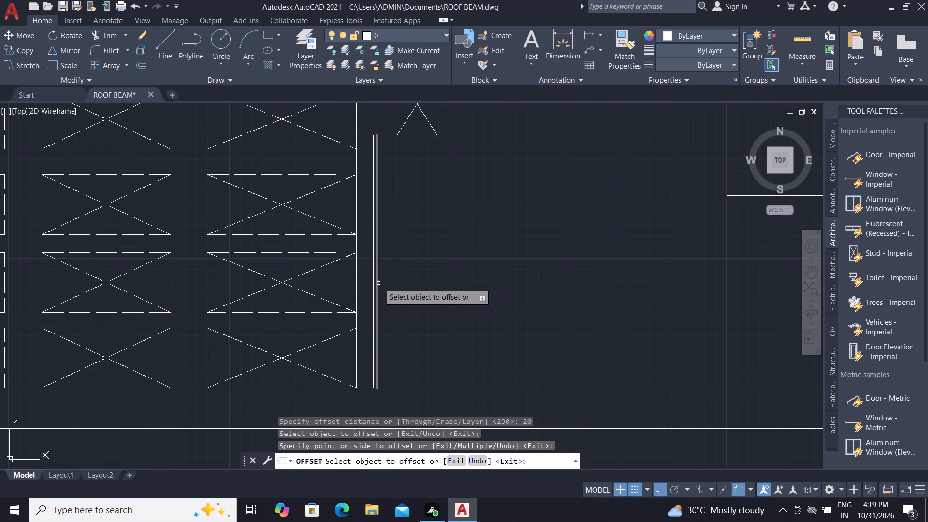
left_click(378, 281)
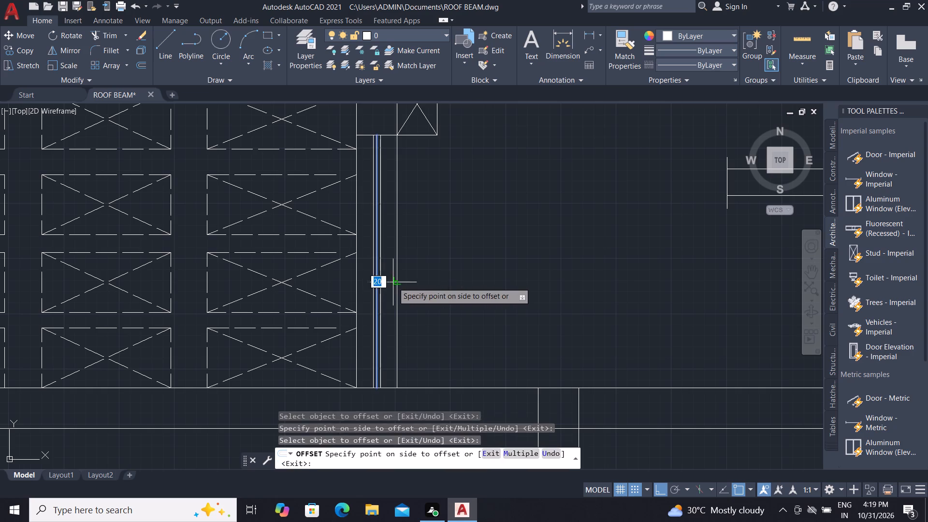
left_click(393, 282)
Offset the centre line north of the double door by 20 to both sides, then end the offsetting.
scroll(451, 333, "down", 3)
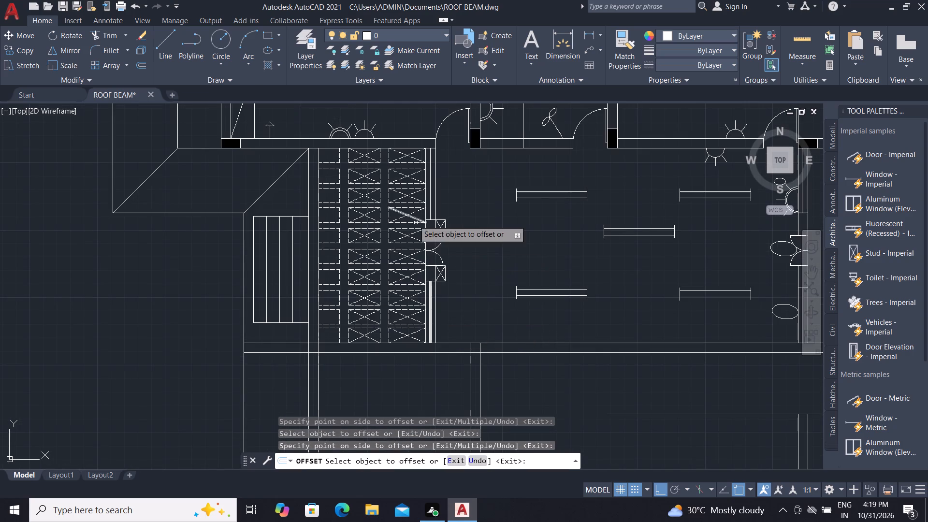
scroll(423, 189, "up", 2)
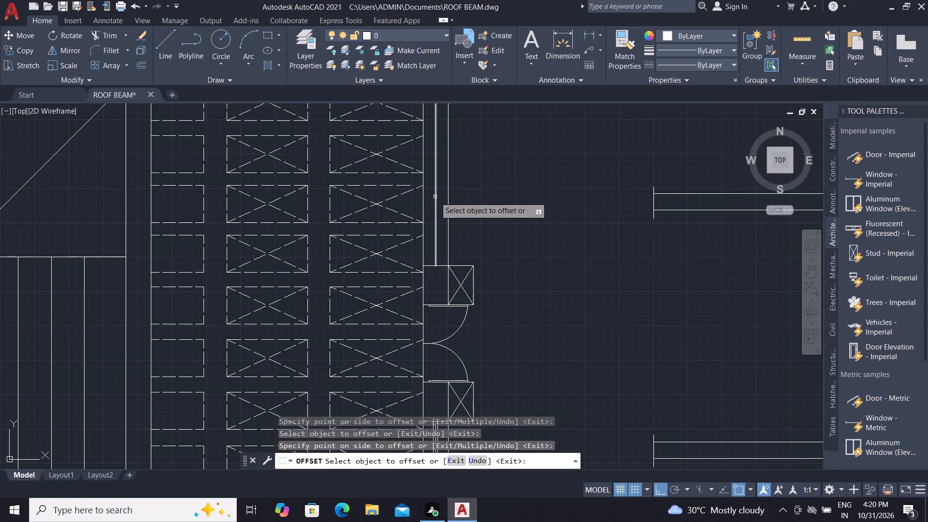
left_click(435, 197)
left_click(418, 205)
scroll(437, 210, "up", 2)
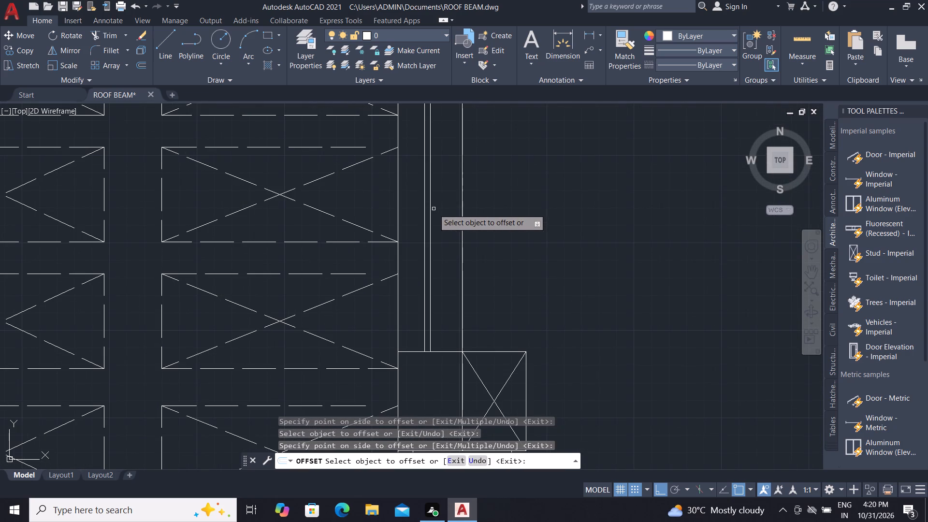
left_click(431, 208)
left_click(458, 219)
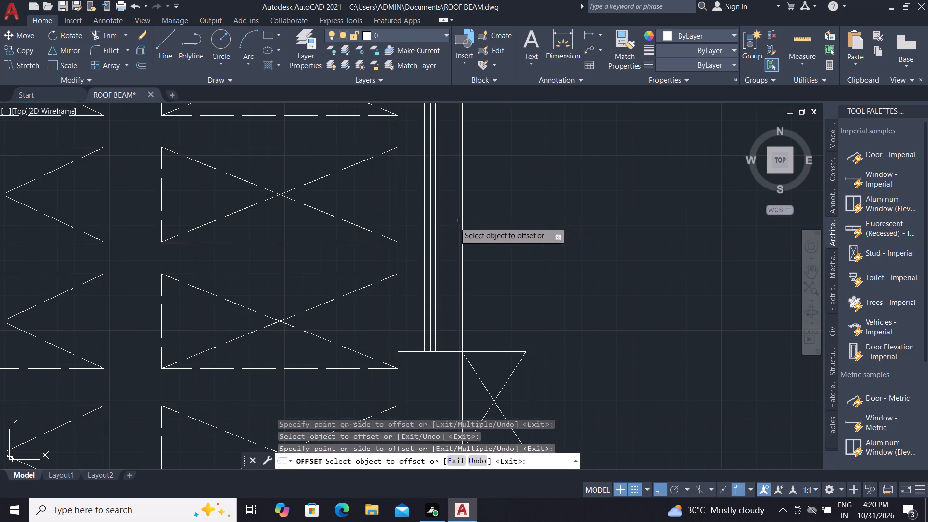
key("Escape")
Delete the original centre lines north and south of the double door, keeping the offset pair in each wall segment.
left_click(430, 218)
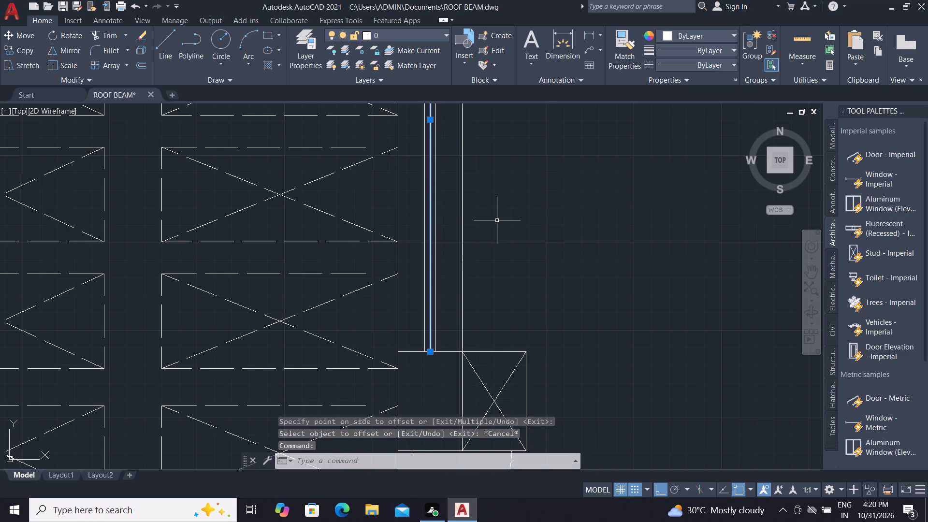
key("Delete")
scroll(495, 210, "down", 4)
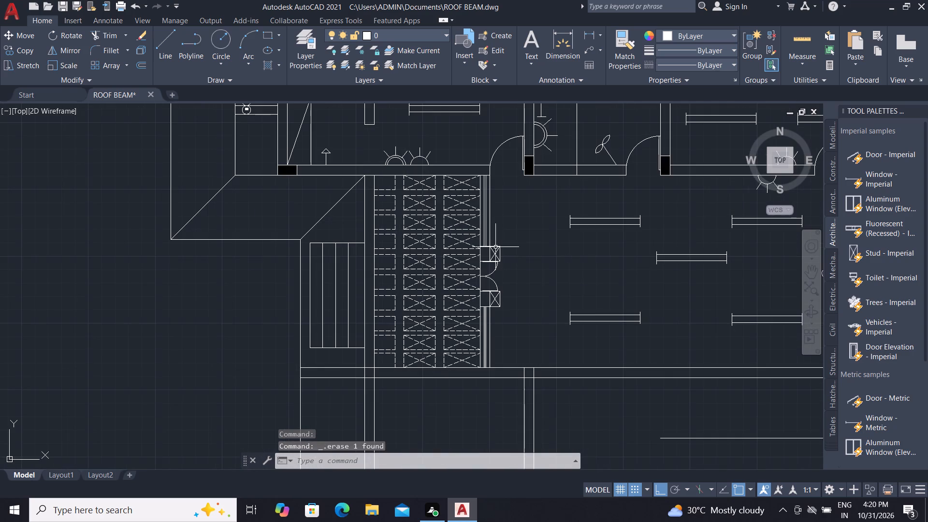
scroll(488, 331, "up", 5)
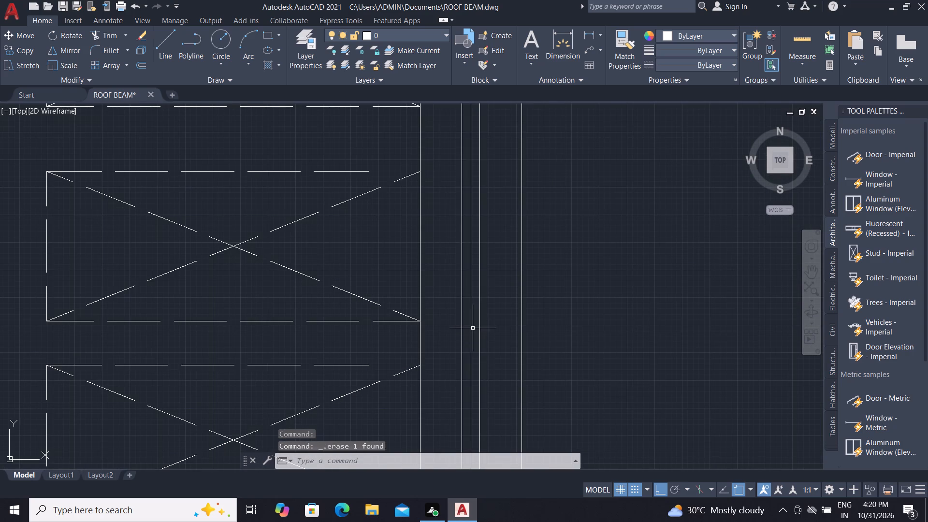
left_click(470, 327)
key("Delete")
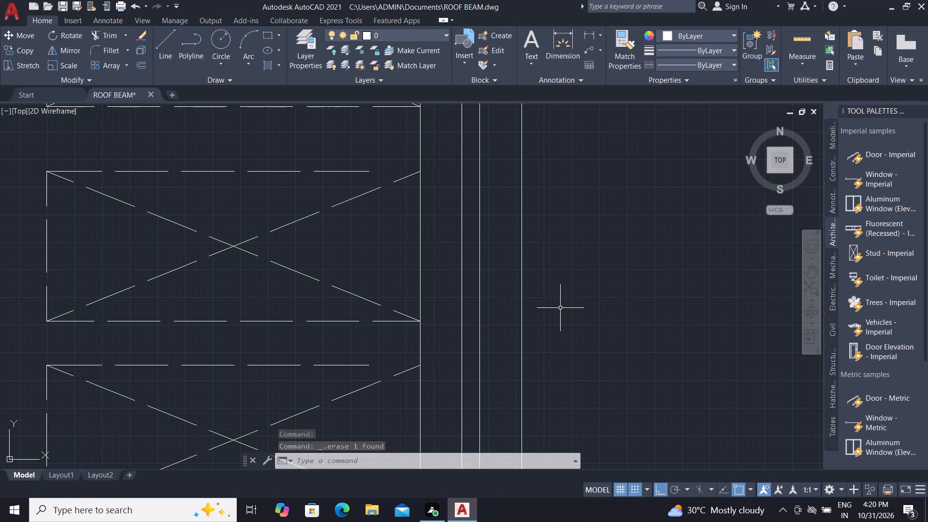
key("Escape")
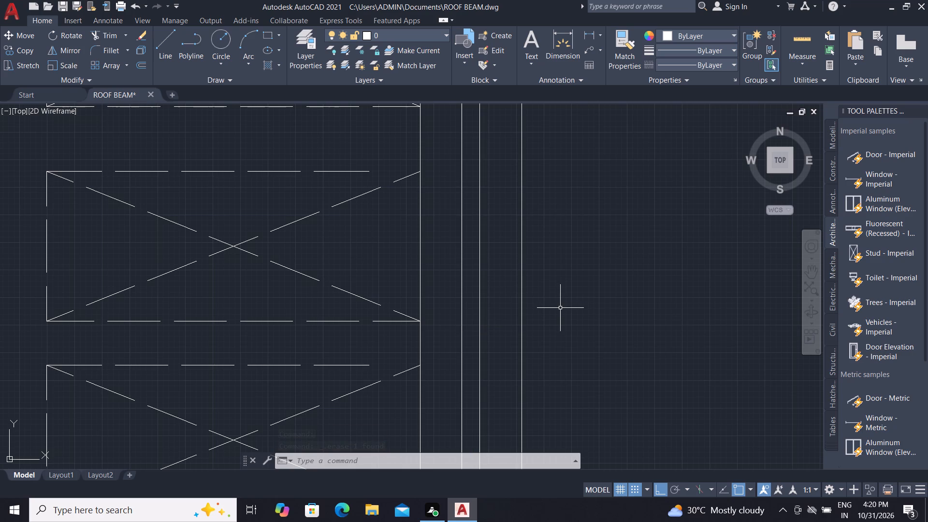
key("Escape")
key("Escape")
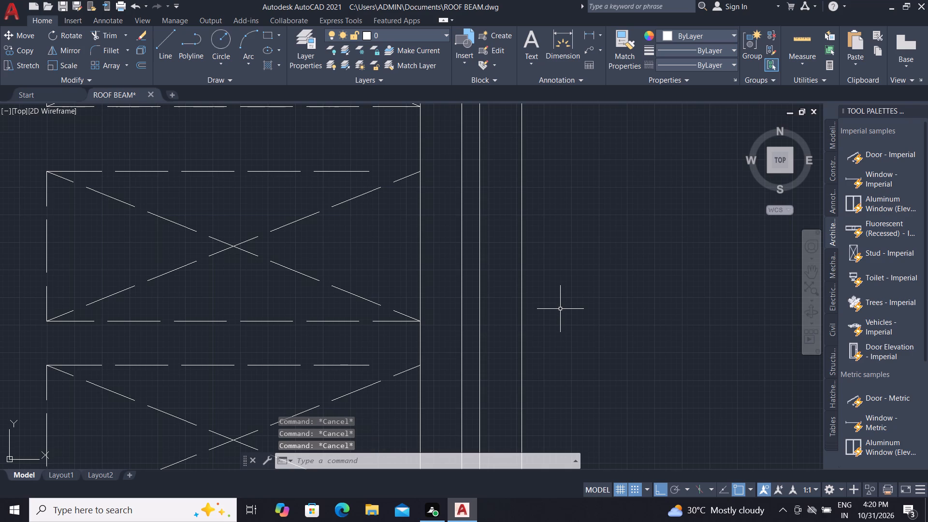
Copy the two-blade fan symbol from the large room north of the hall into the hall, just below the middle tube light.
scroll(508, 309, "down", 3)
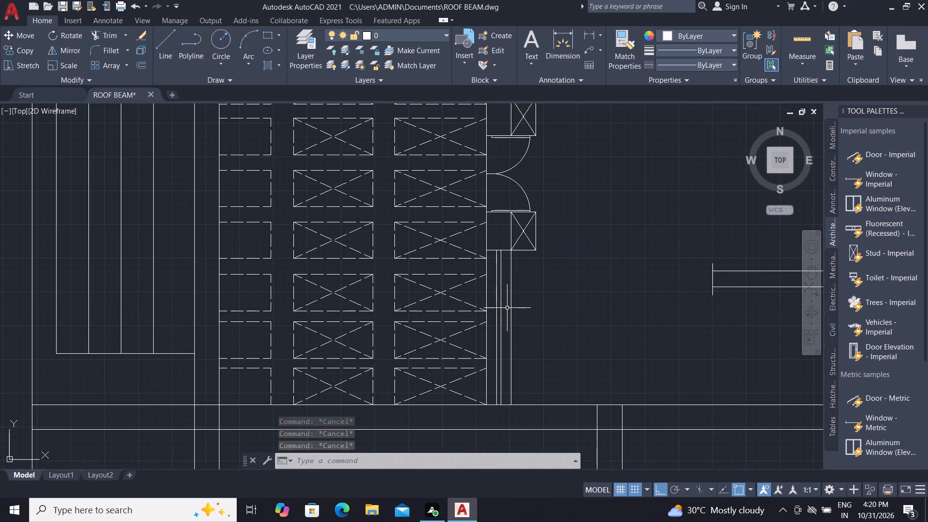
scroll(507, 308, "down", 2)
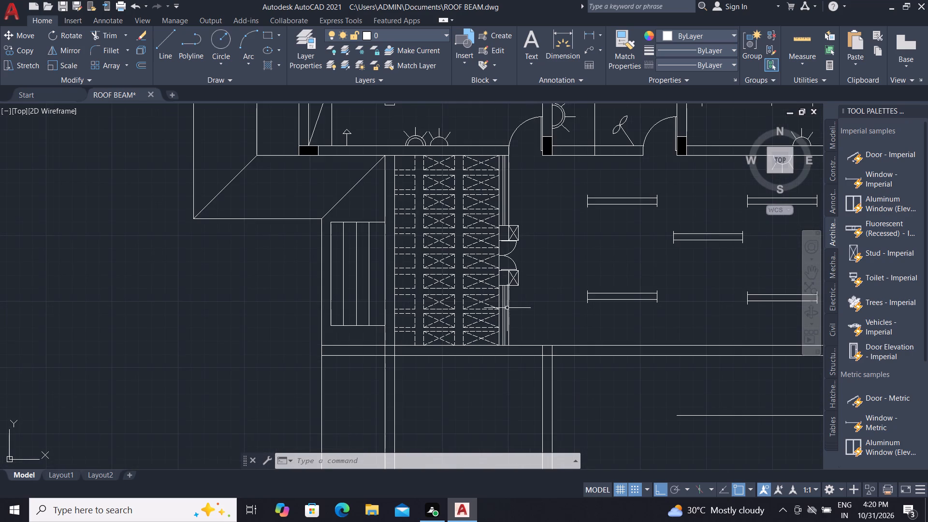
scroll(524, 308, "down", 1)
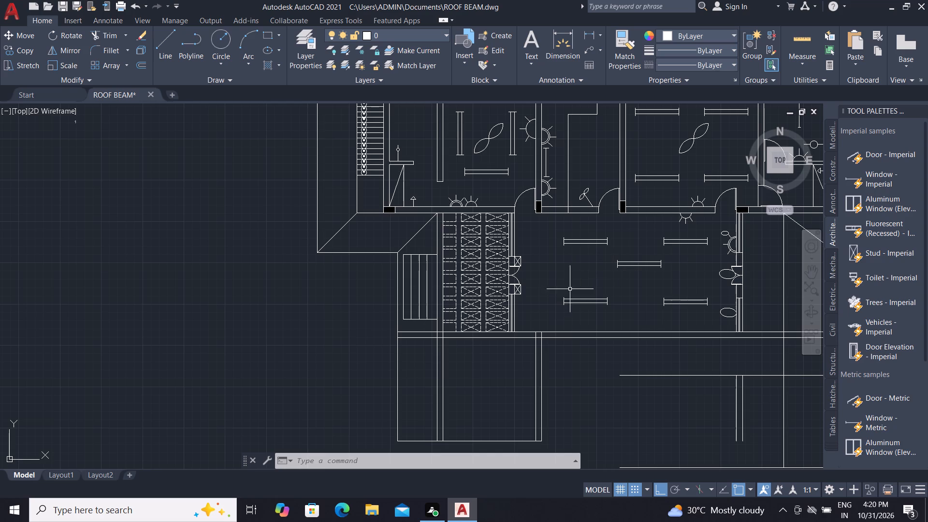
left_click(688, 116)
left_click(719, 158)
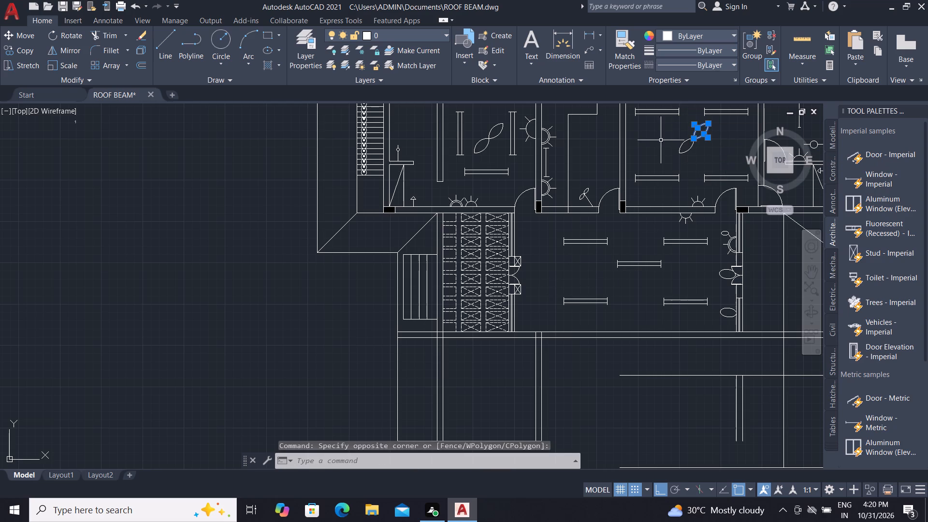
left_click(672, 136)
left_click(702, 159)
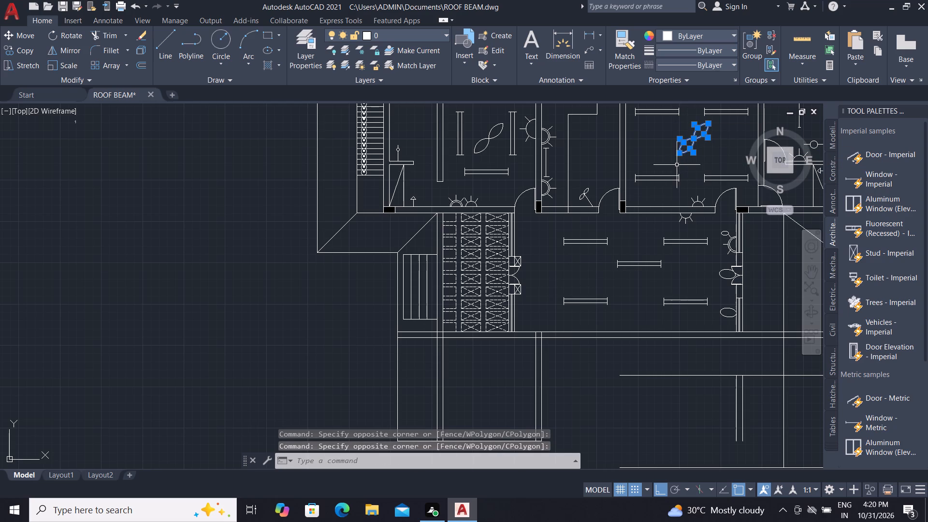
key("c")
key("o")
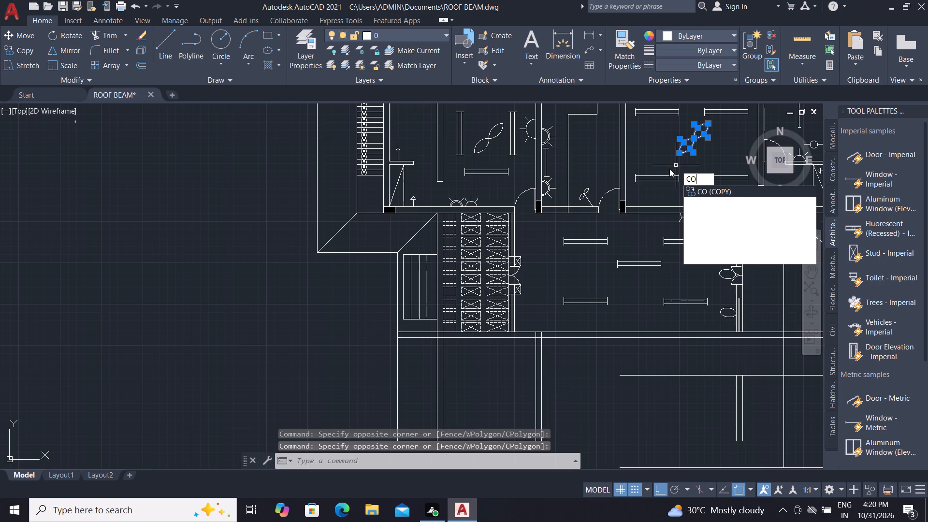
key("space")
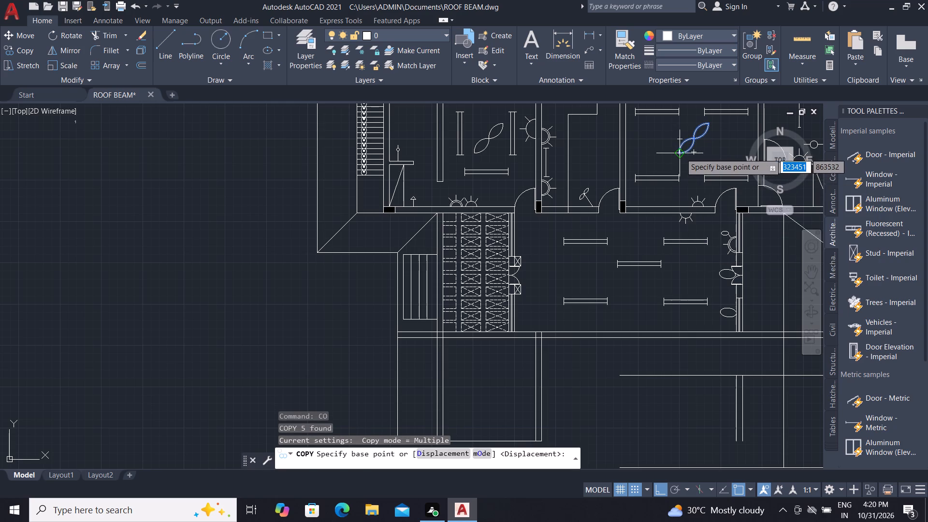
left_click(681, 153)
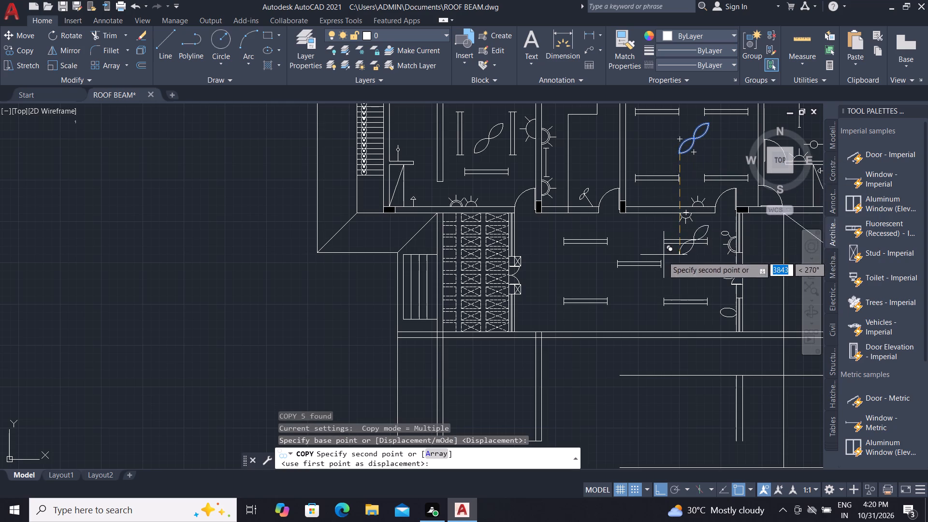
key("F8")
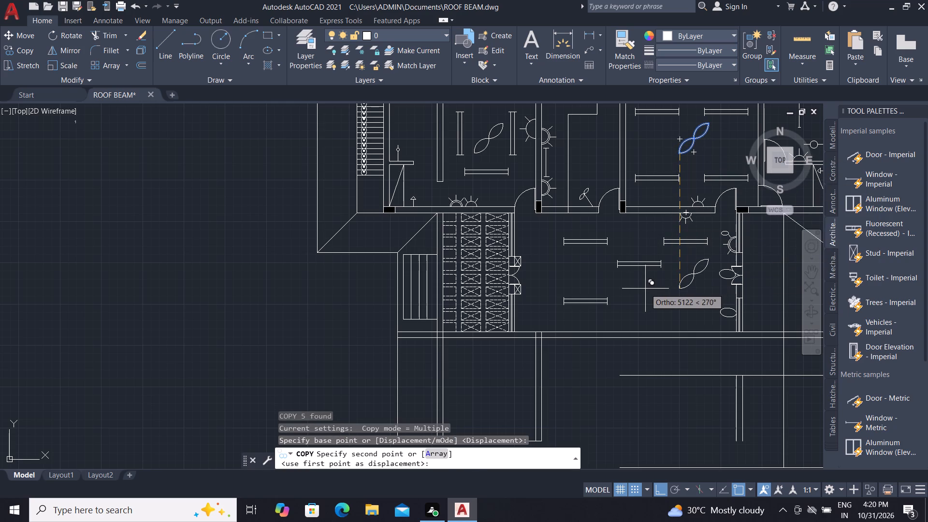
scroll(632, 297, "down", 1)
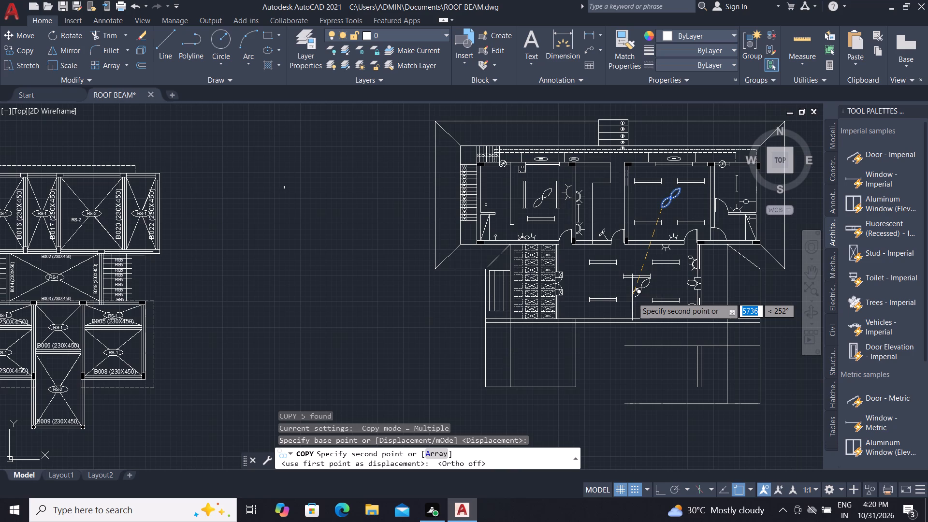
scroll(628, 301, "up", 1)
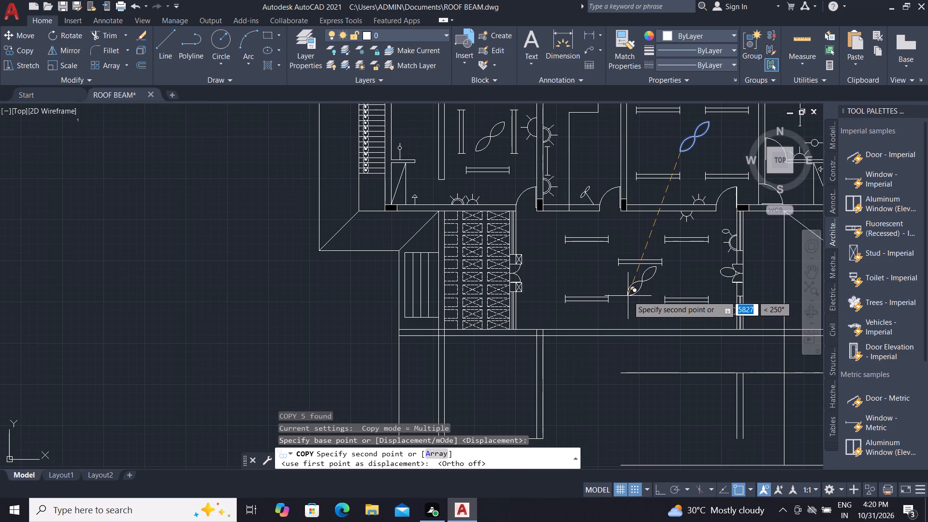
left_click(628, 296)
key("Escape")
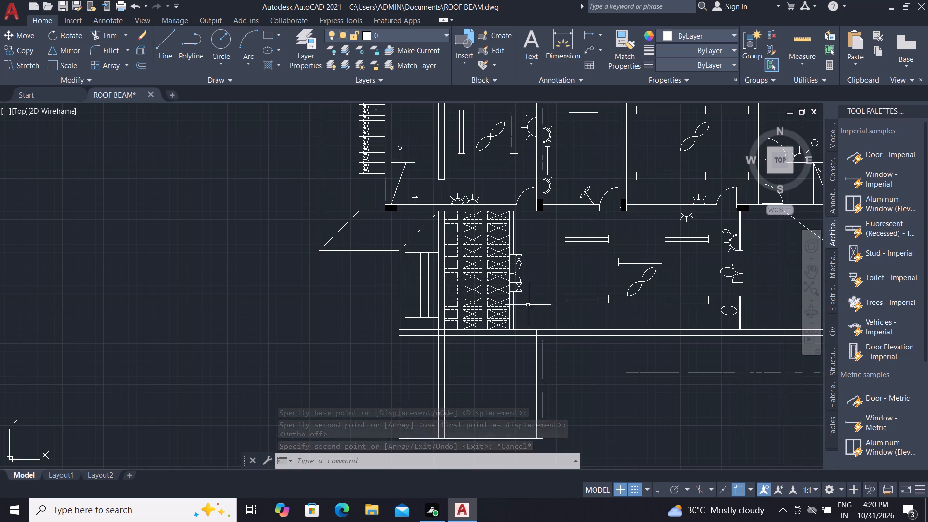
Trim away the two short vertical wall lines south of the hall and the horizontal line's portion west of the long vertical line.
scroll(531, 295, "down", 1)
type("TR")
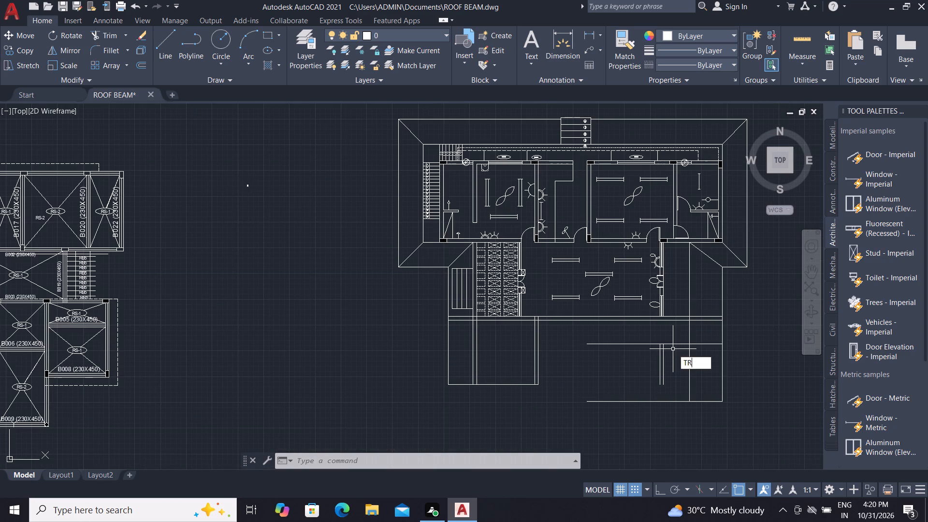
key("space")
scroll(649, 337, "up", 1)
left_click(648, 337)
left_click(653, 363)
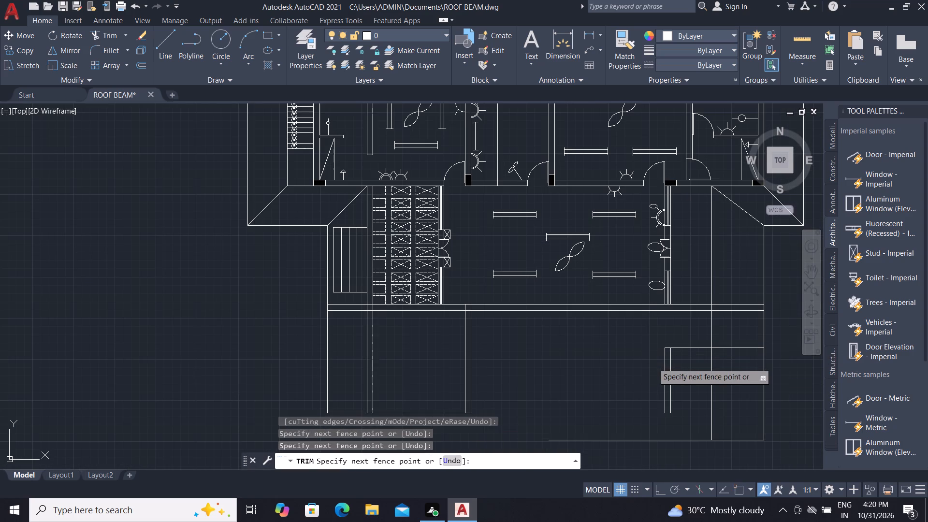
left_click(652, 364)
left_click(689, 365)
left_click(693, 329)
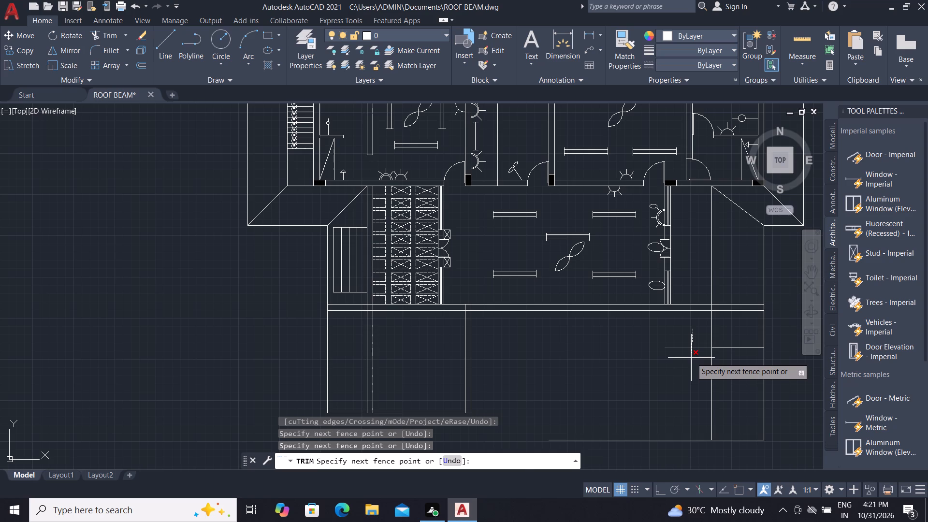
left_click(691, 358)
key("Escape")
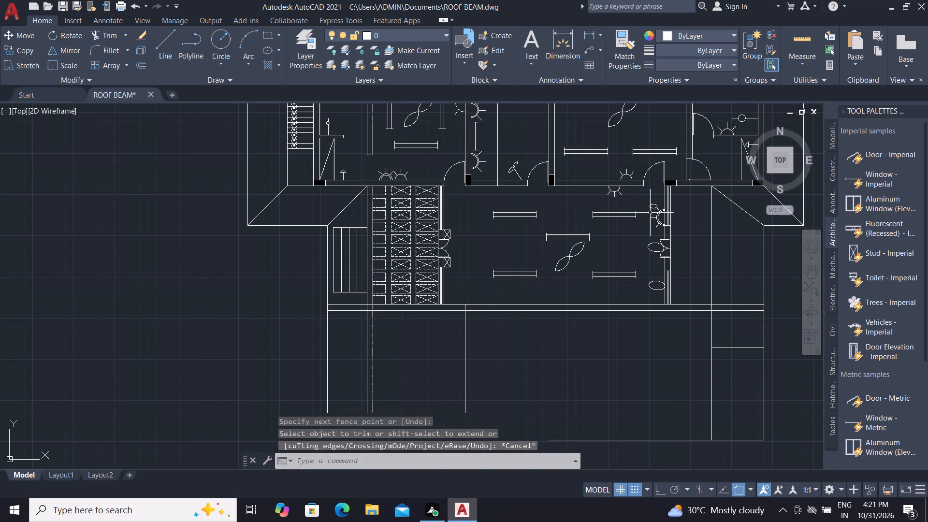
Offset the east face of the wall beside the dashed fittings, north of the double door, by 7360 towards the east.
scroll(661, 201, "up", 1)
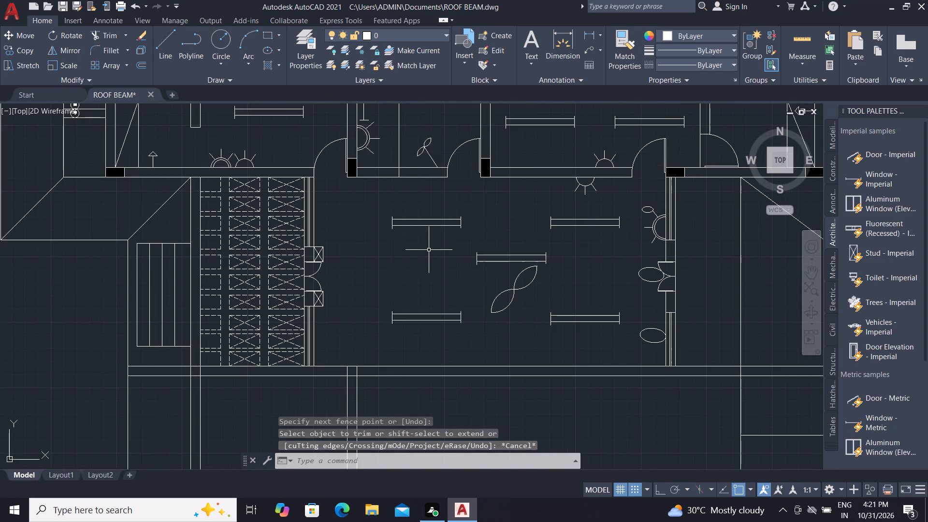
key("o")
key("space")
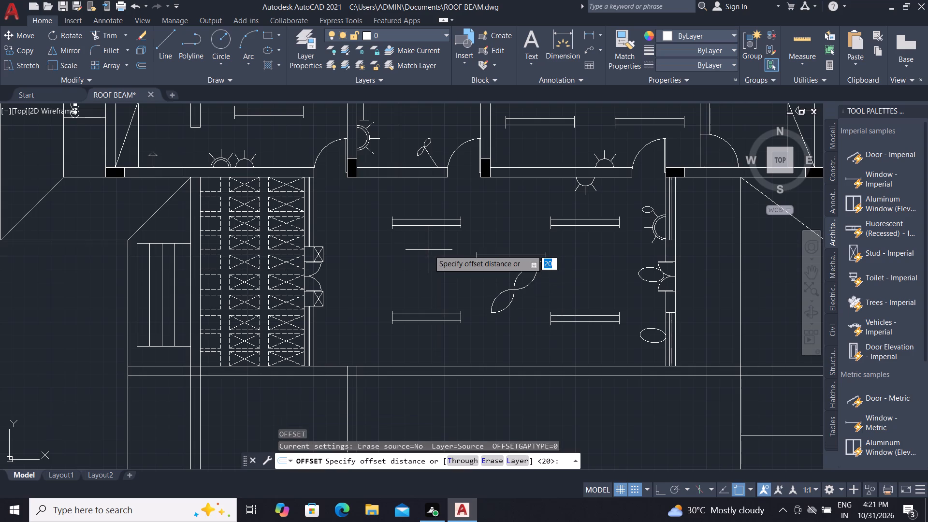
key("7")
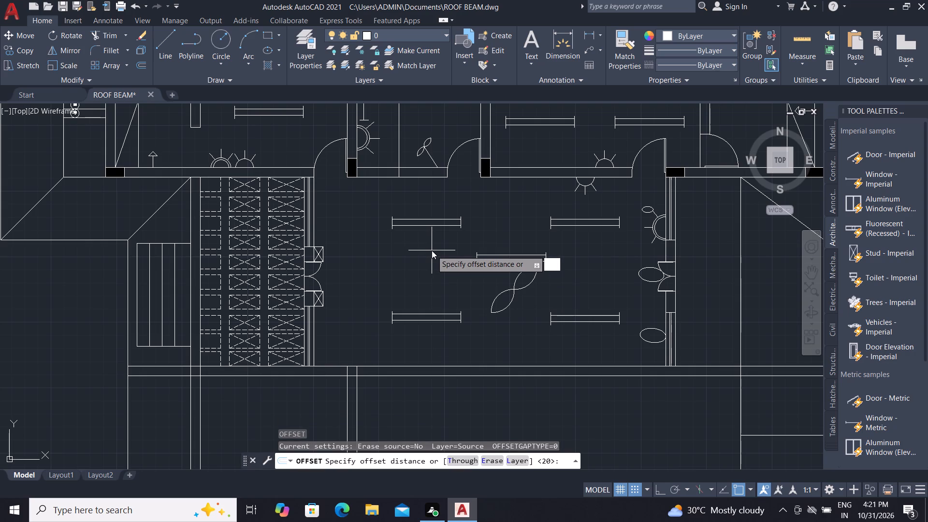
key("3")
key("6")
key("0")
key("space")
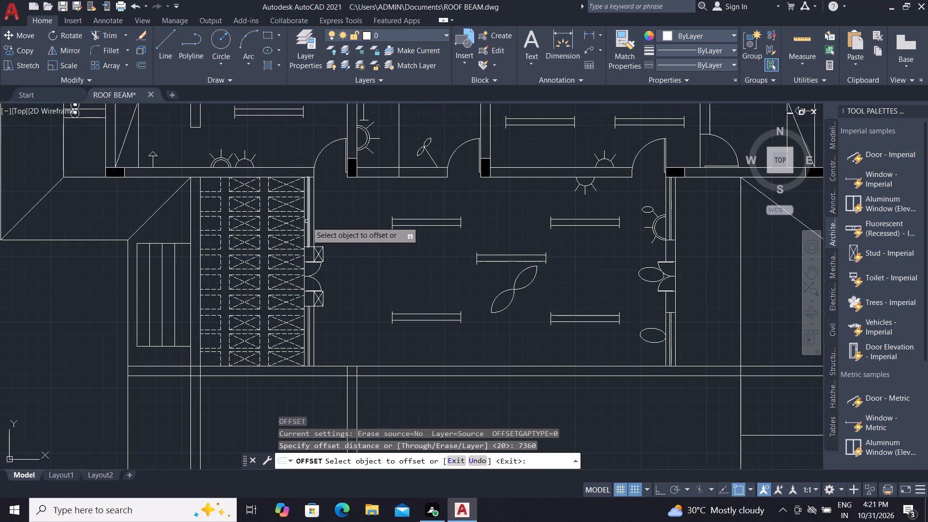
scroll(304, 220, "up", 2)
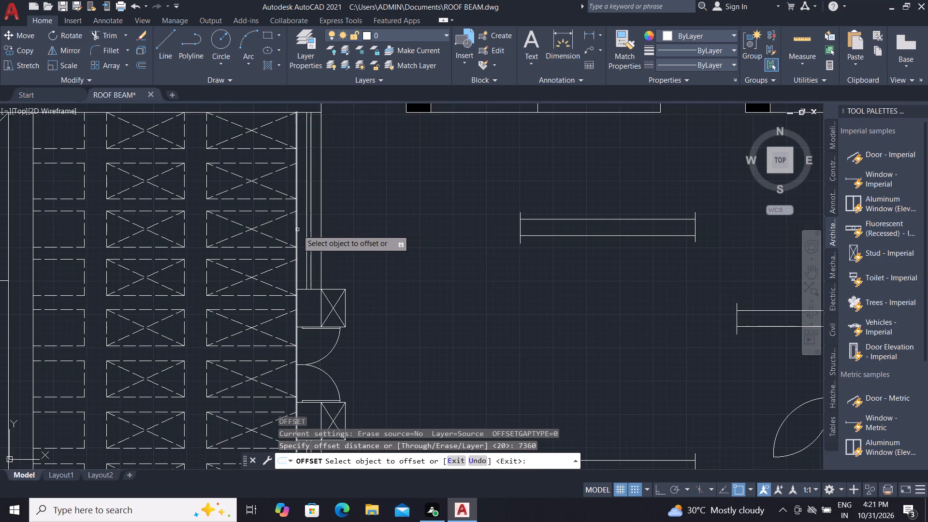
left_click(322, 233)
scroll(623, 339, "down", 1)
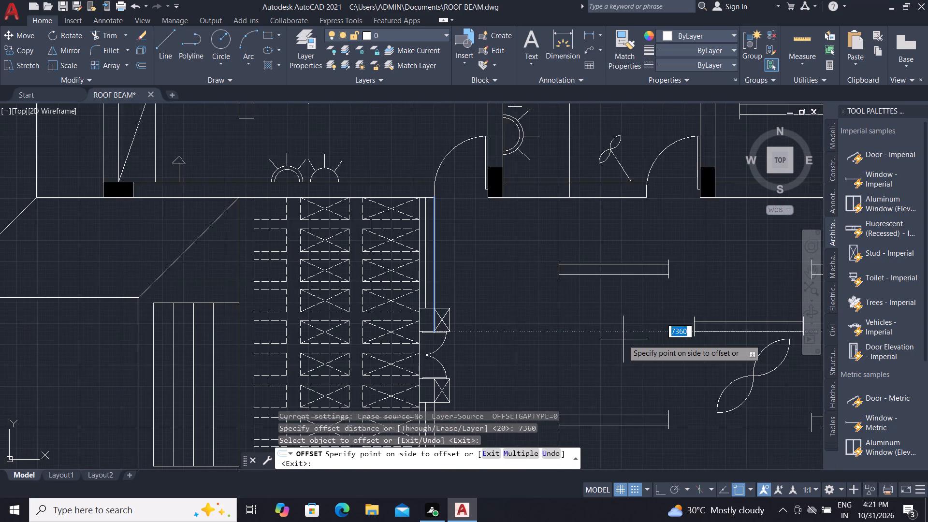
scroll(623, 339, "down", 1)
left_click(774, 353)
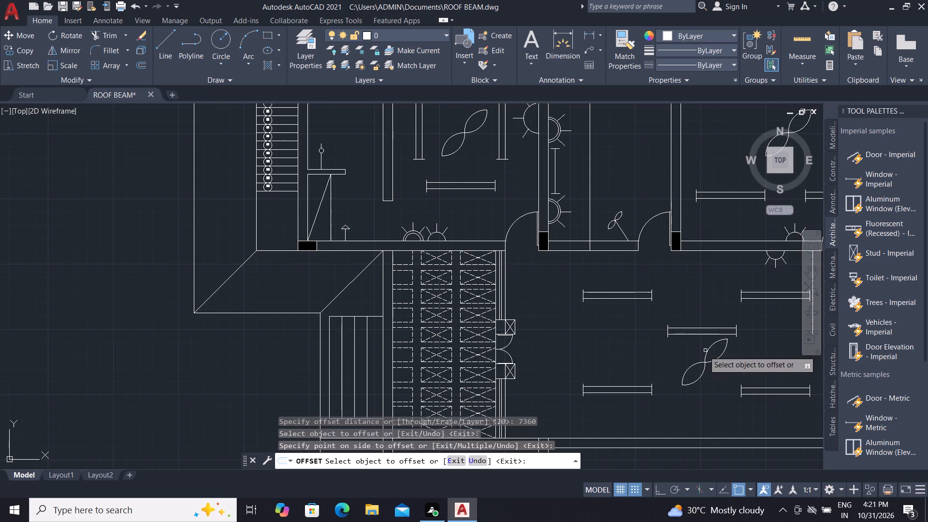
scroll(682, 356, "down", 1)
key("Escape")
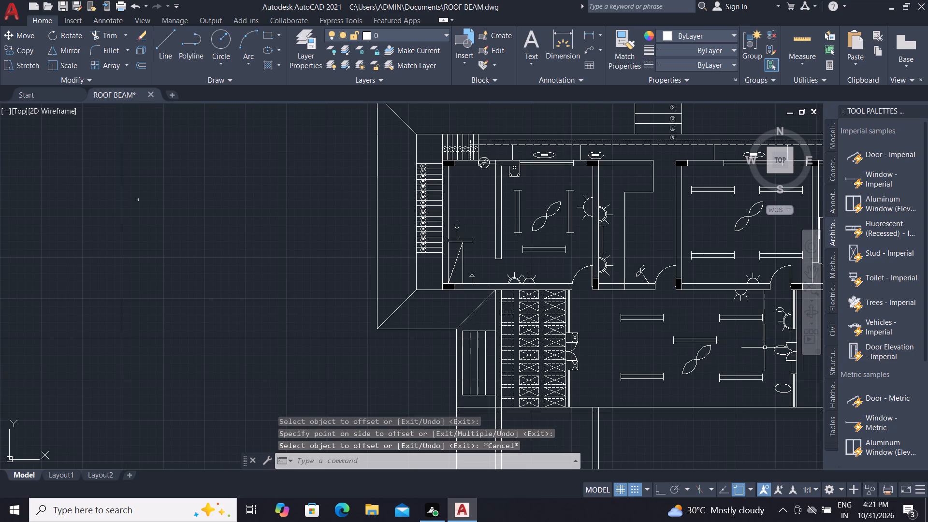
Move the hall's east wall with its column, doors, windows and attached symbols about 1253 west onto the offset line.
scroll(647, 360, "down", 1)
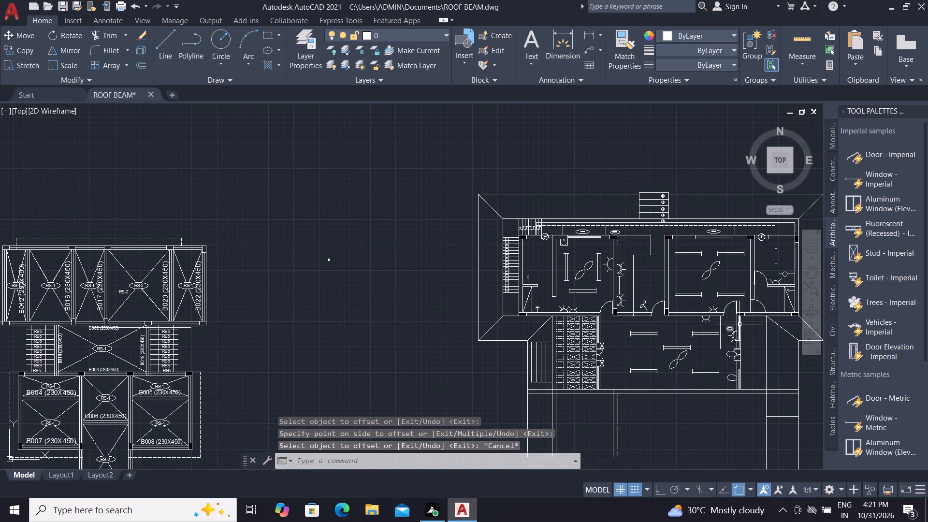
scroll(741, 323, "up", 2)
left_click(719, 292)
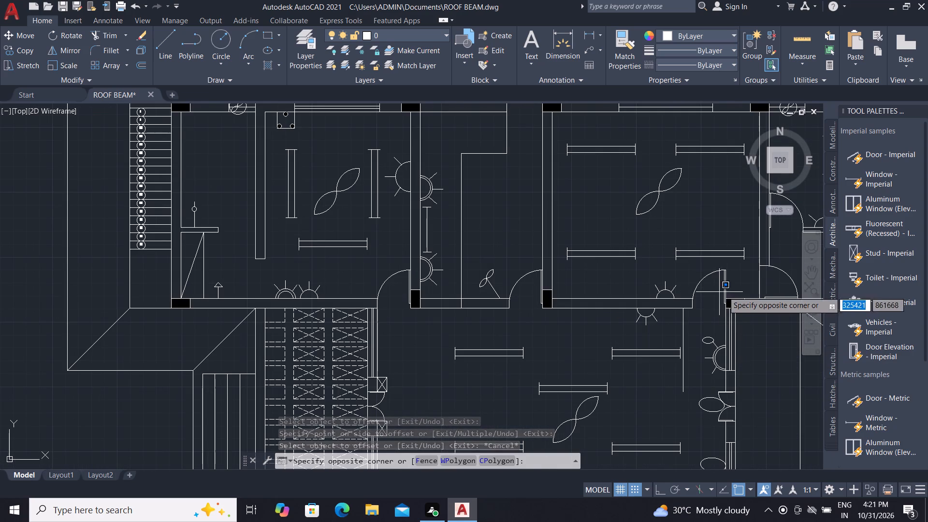
scroll(744, 322, "down", 1)
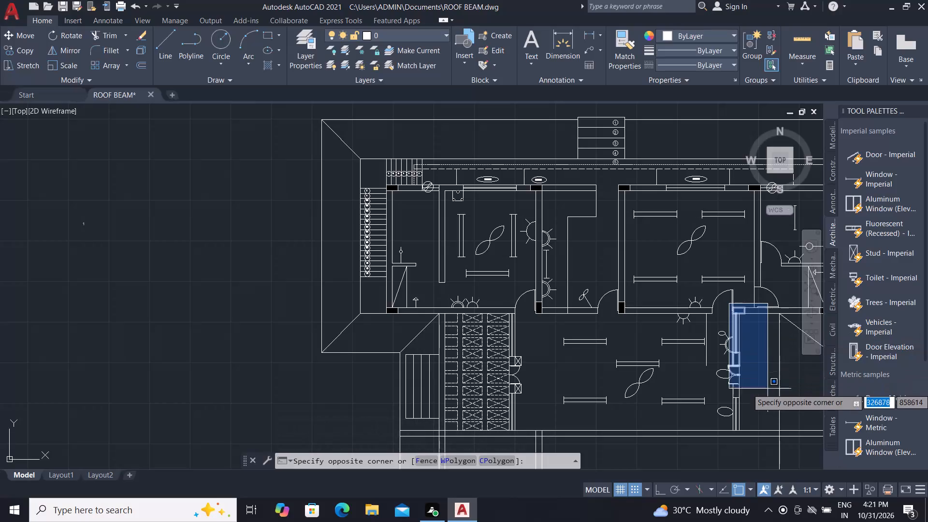
left_click(758, 441)
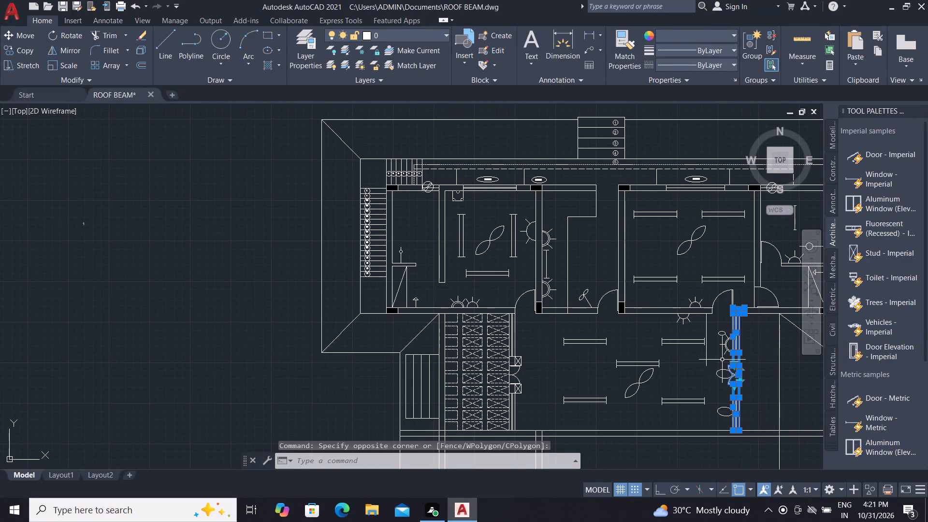
left_click(711, 285)
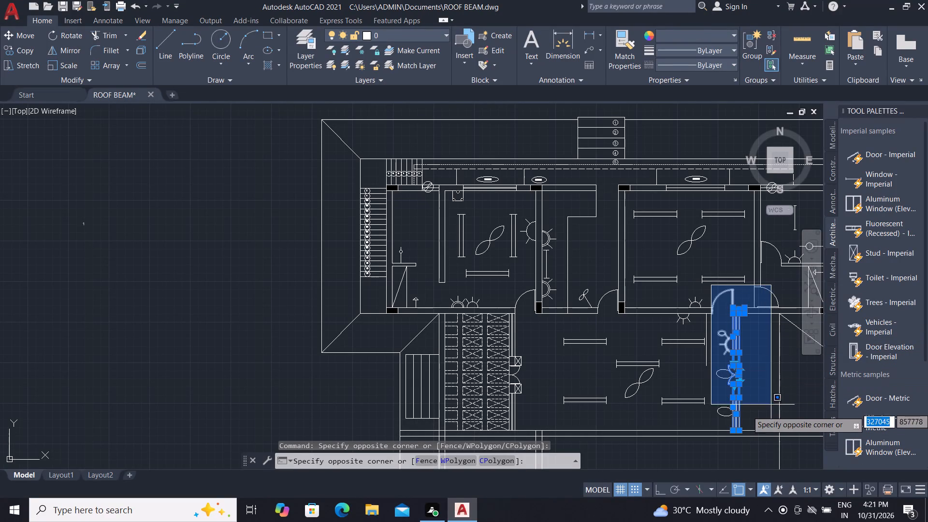
left_click(752, 436)
scroll(747, 431, "up", 2)
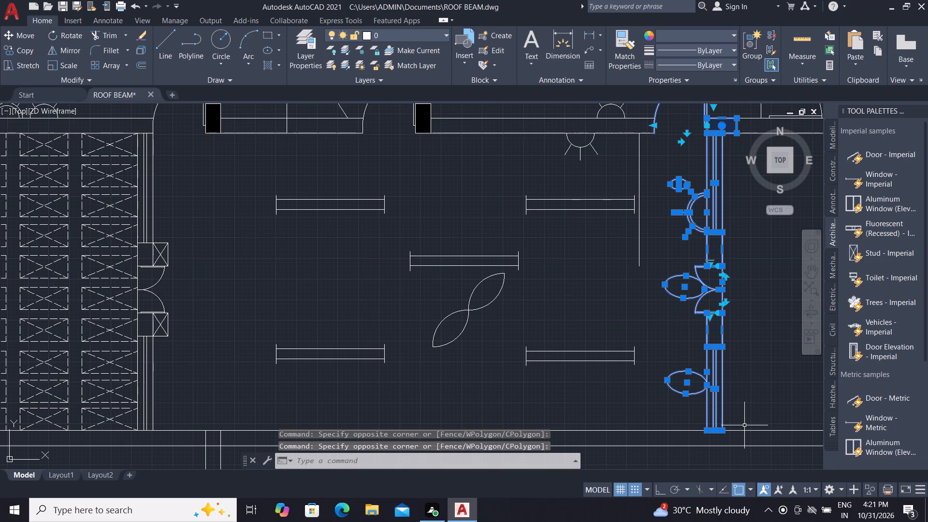
key("m")
key("space")
scroll(703, 384, "down", 1)
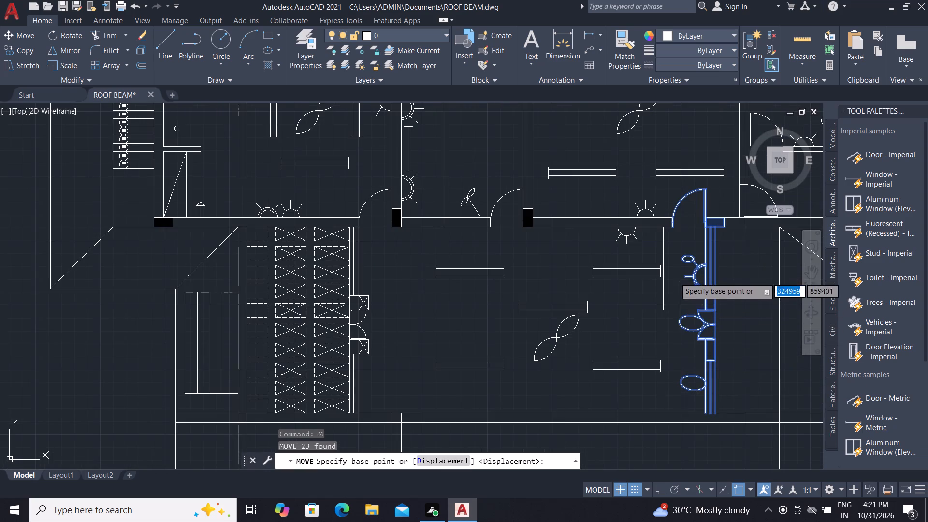
scroll(696, 223, "up", 2)
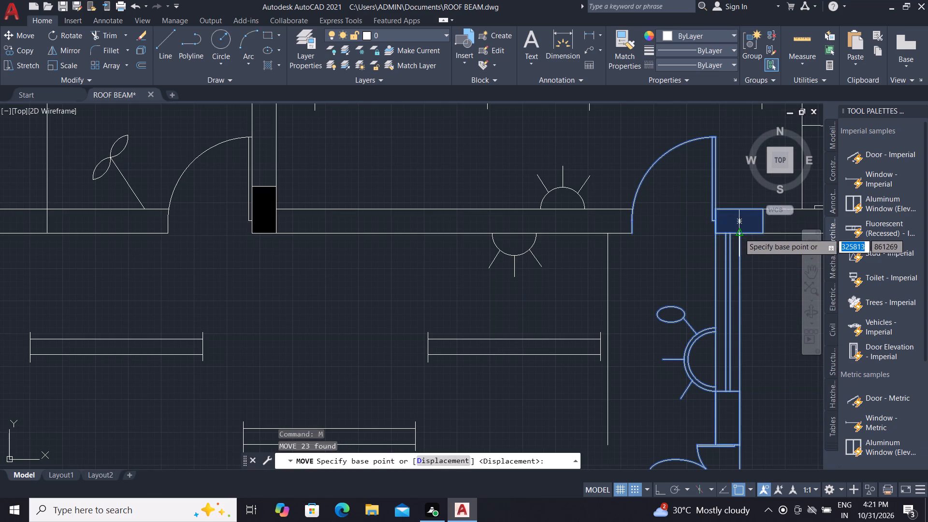
left_click(739, 233)
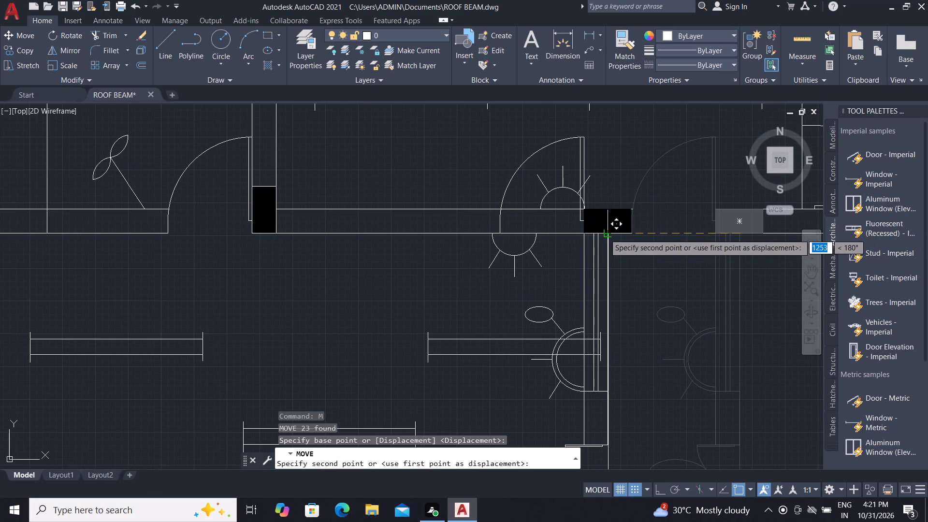
left_click(605, 233)
scroll(710, 266, "down", 1)
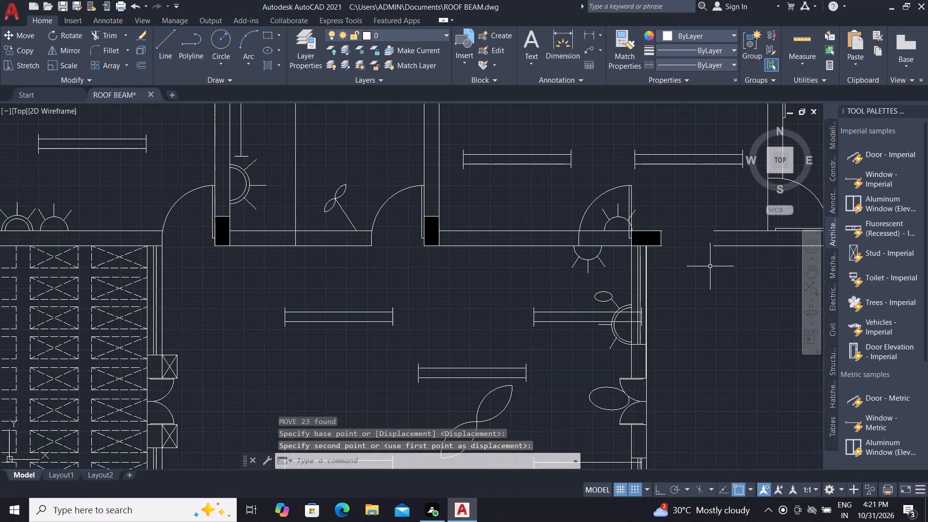
key("Escape")
key("r")
key("Escape")
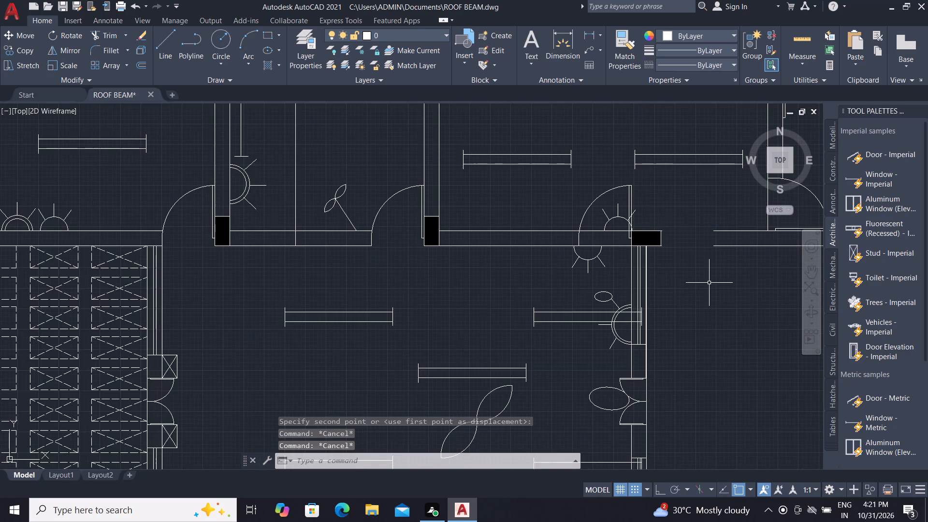
Extend both face lines of the wall east of the relocated black column westward to meet the column.
type("EX")
key("space")
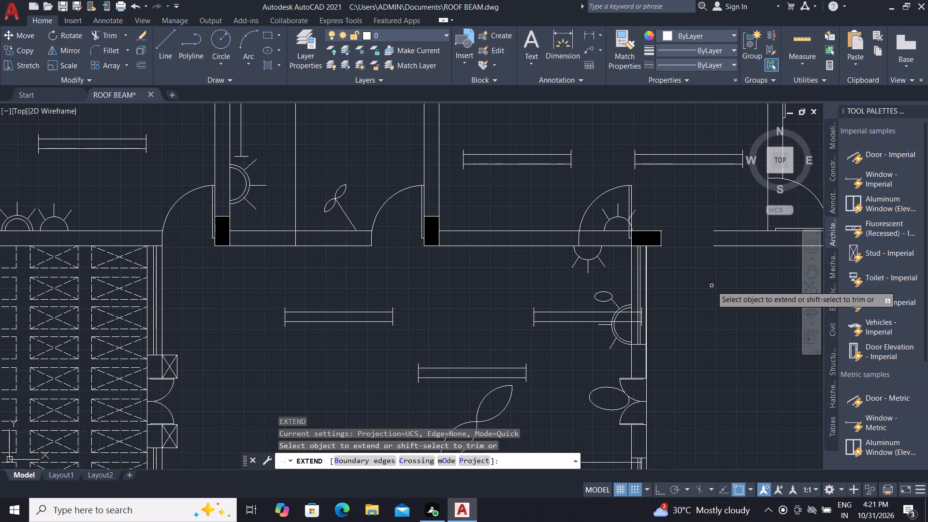
left_click(724, 247)
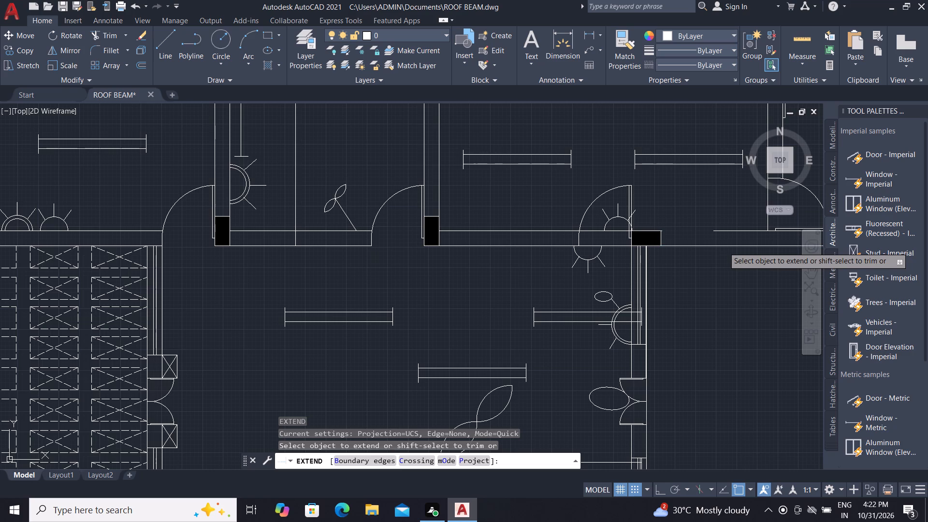
left_click(730, 230)
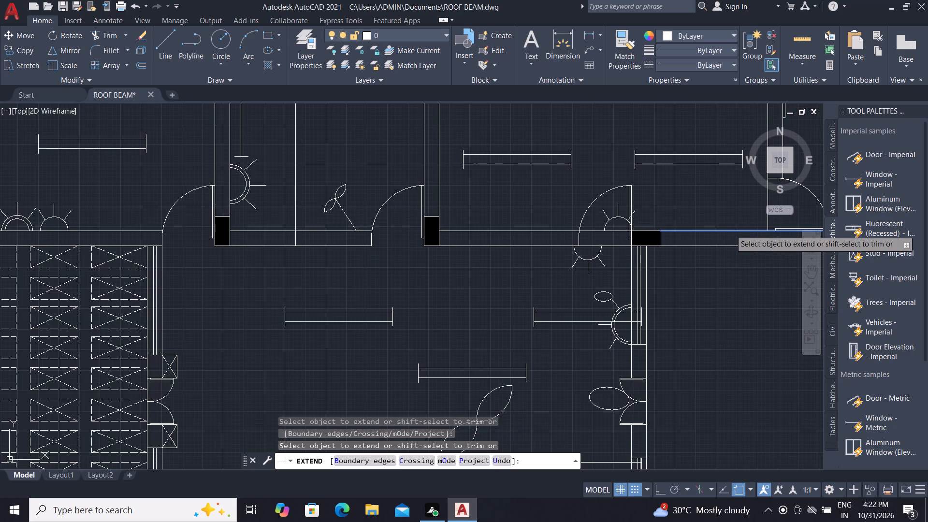
key("Escape")
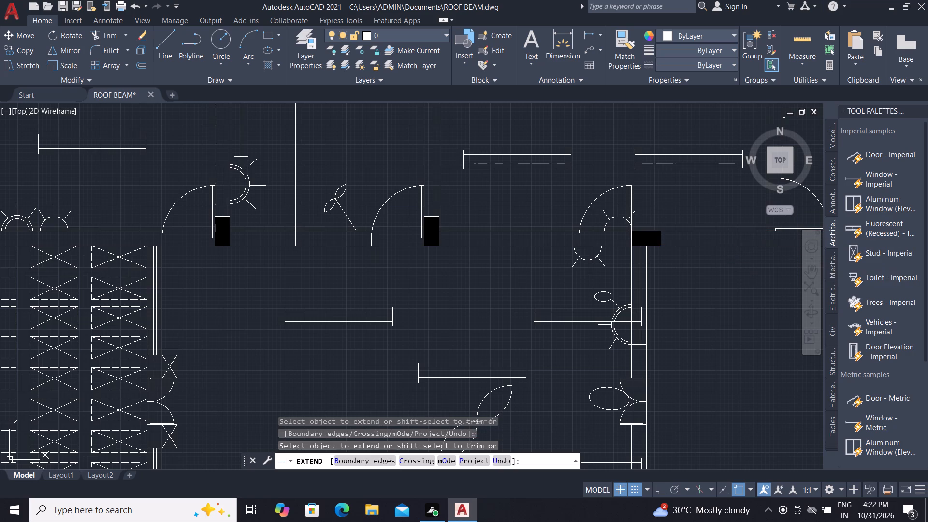
key("Escape")
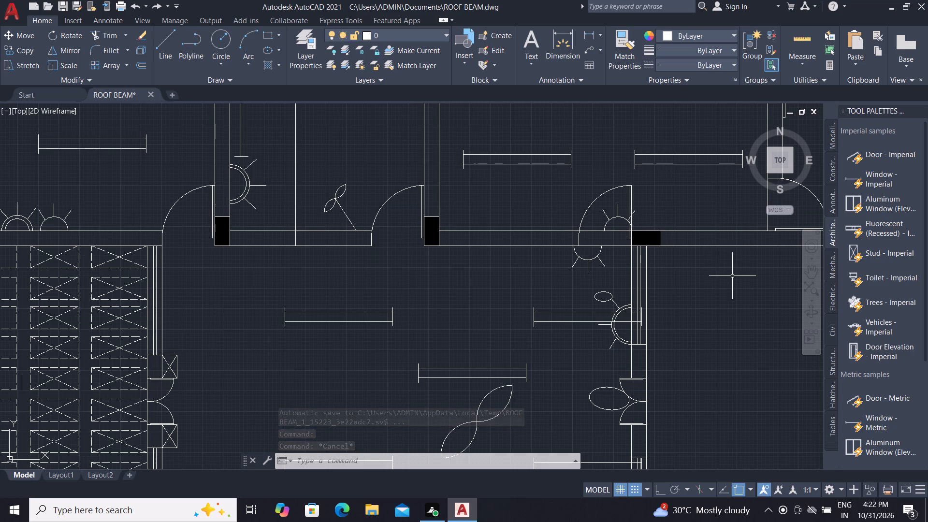
Move the semicircular light symbol out of the relocated door's swing, westward along the wall's north face.
scroll(729, 278, "down", 1)
scroll(669, 254, "up", 1)
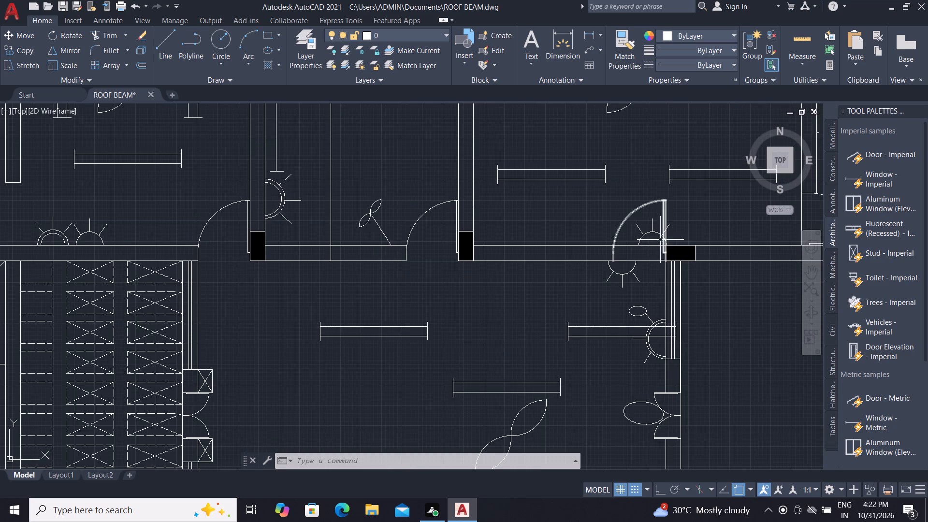
left_click(628, 209)
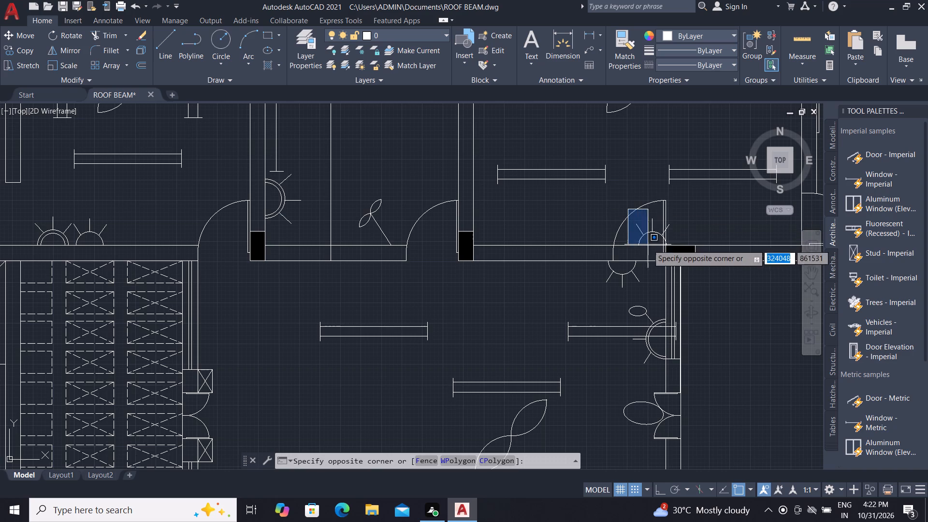
left_click(675, 251)
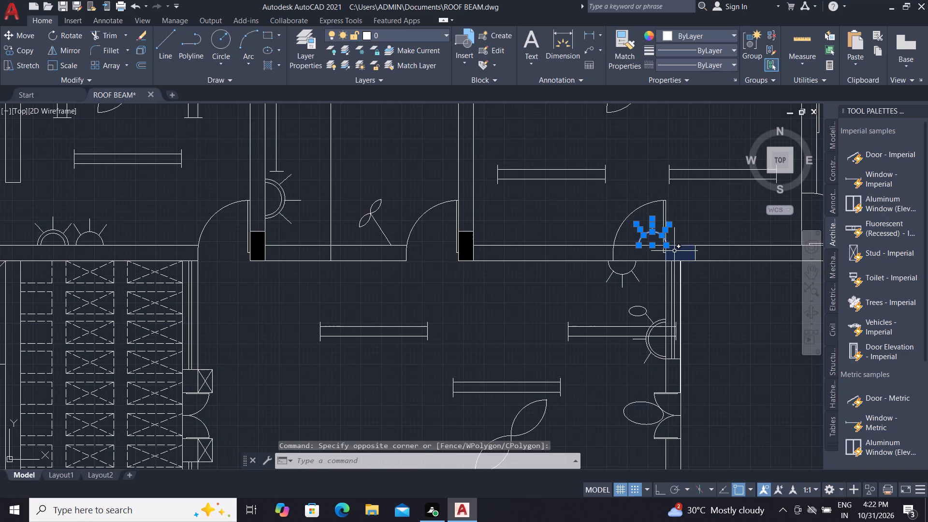
key("m")
key("space")
left_click(668, 247)
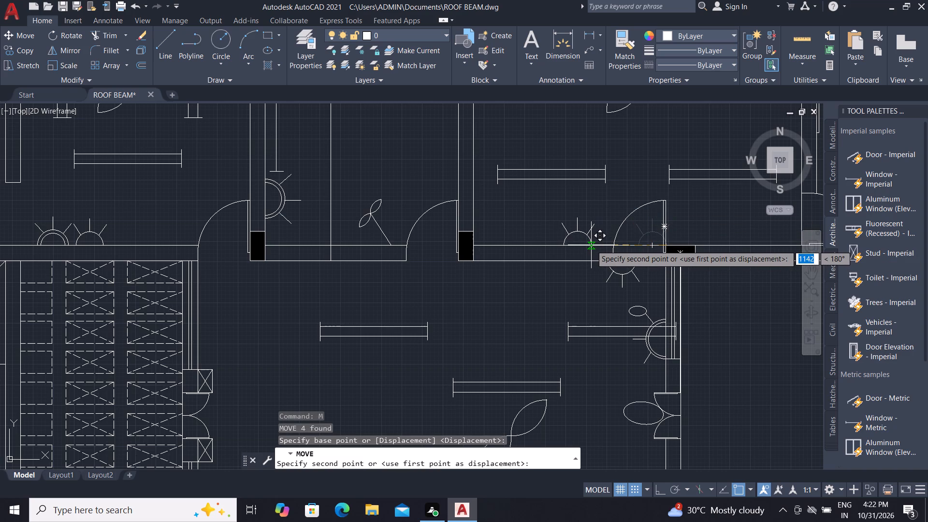
left_click(597, 244)
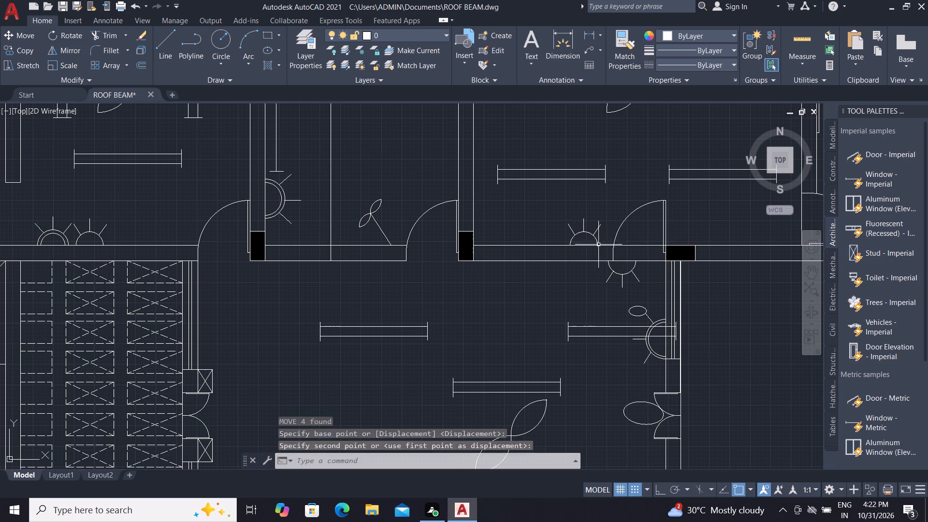
key("Escape")
Move the semicircular light symbol on the hall side of the north wall about 1176 west, clear of the door opening.
left_click(600, 251)
left_click(649, 292)
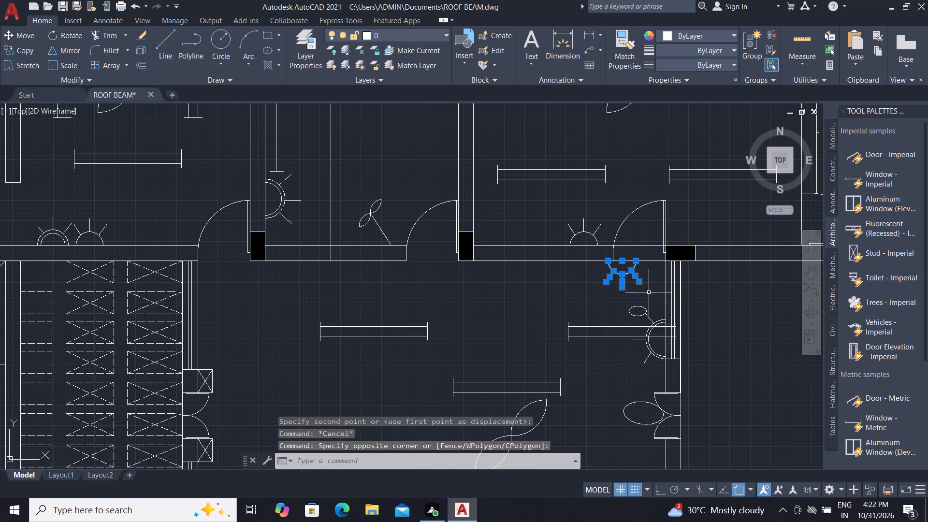
key("m")
key("space")
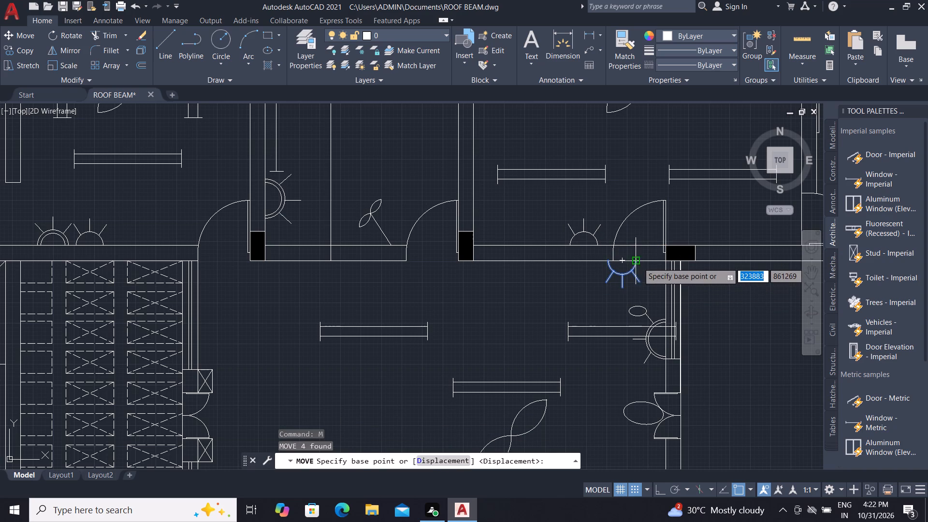
left_click(638, 262)
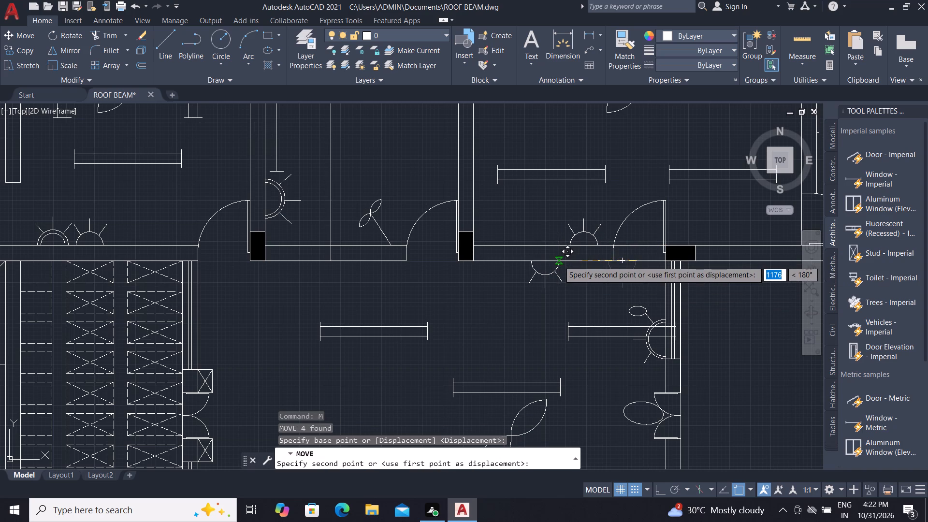
left_click(559, 261)
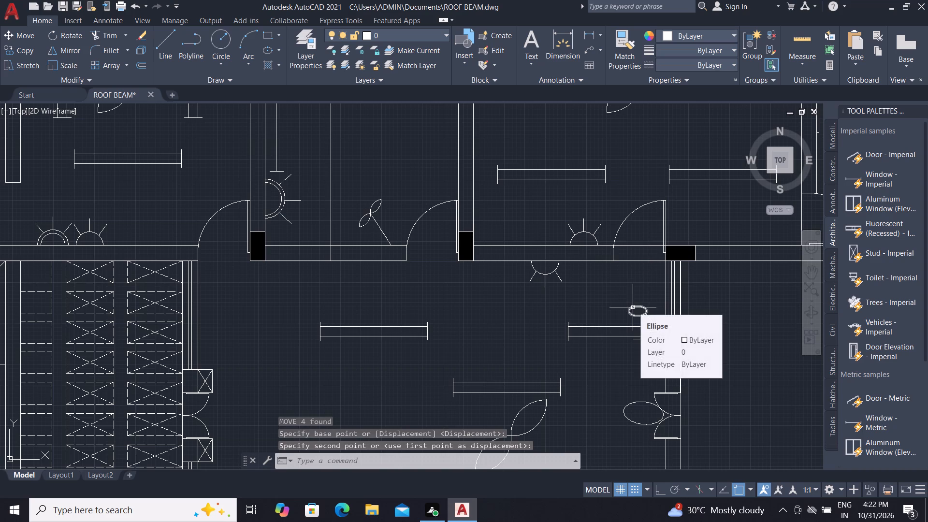
Move the hall's two western tube lights, middle tube light and fan symbol west by about 1170.
scroll(633, 307, "down", 1)
scroll(432, 286, "down", 2)
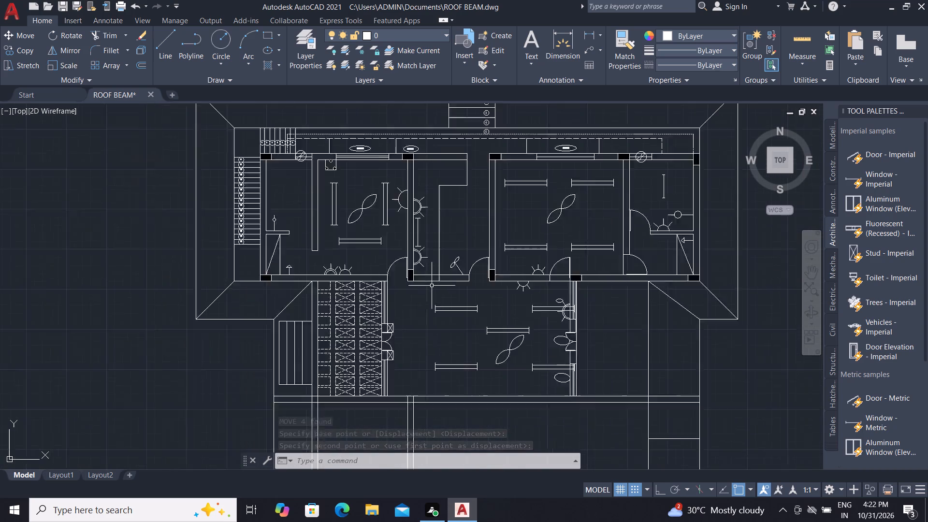
left_click(430, 294)
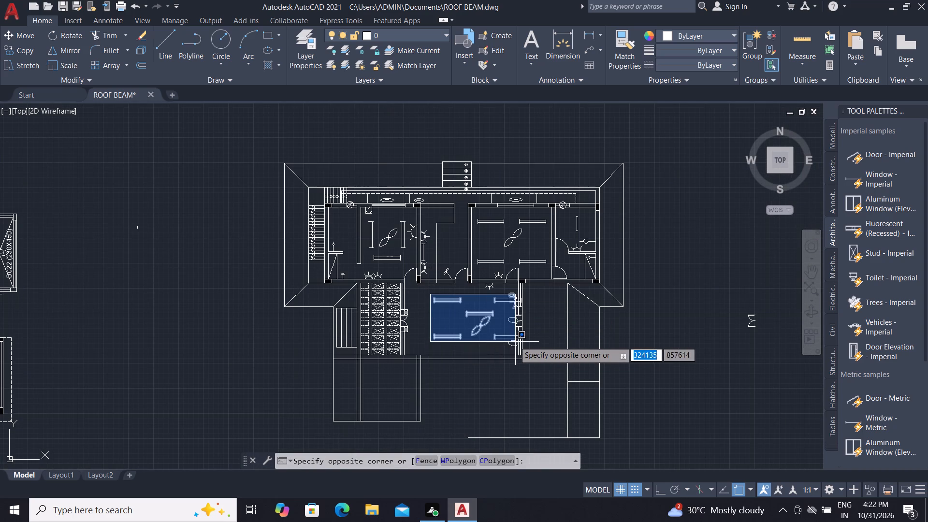
left_click(494, 344)
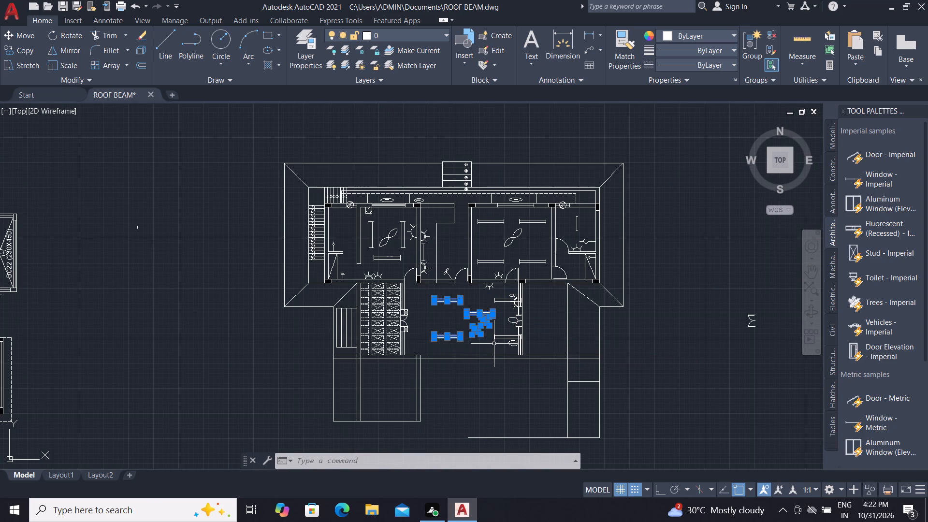
key("m")
key("space")
scroll(411, 289, "up", 2)
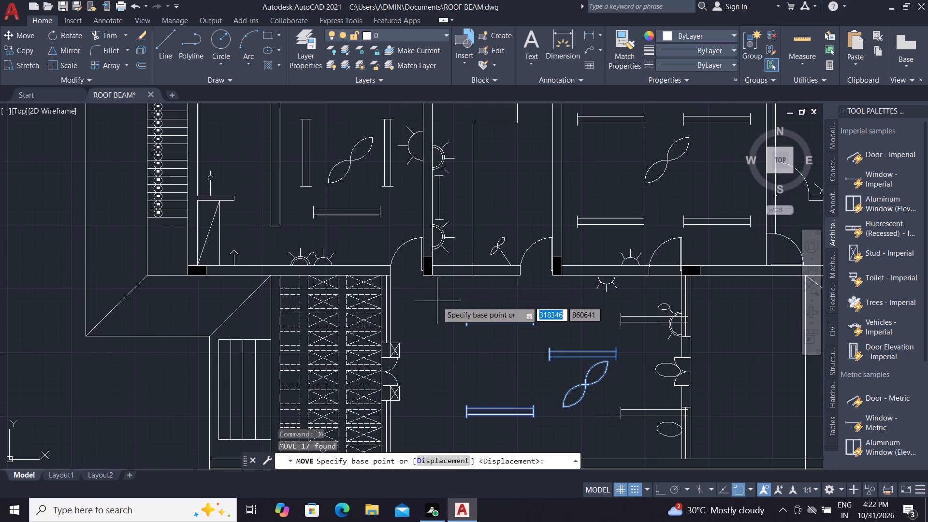
left_click(463, 312)
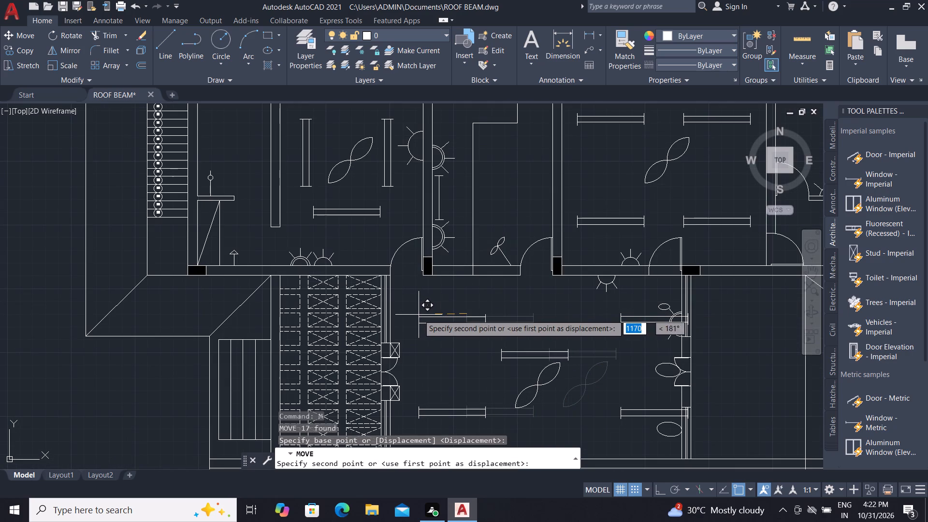
left_click(418, 315)
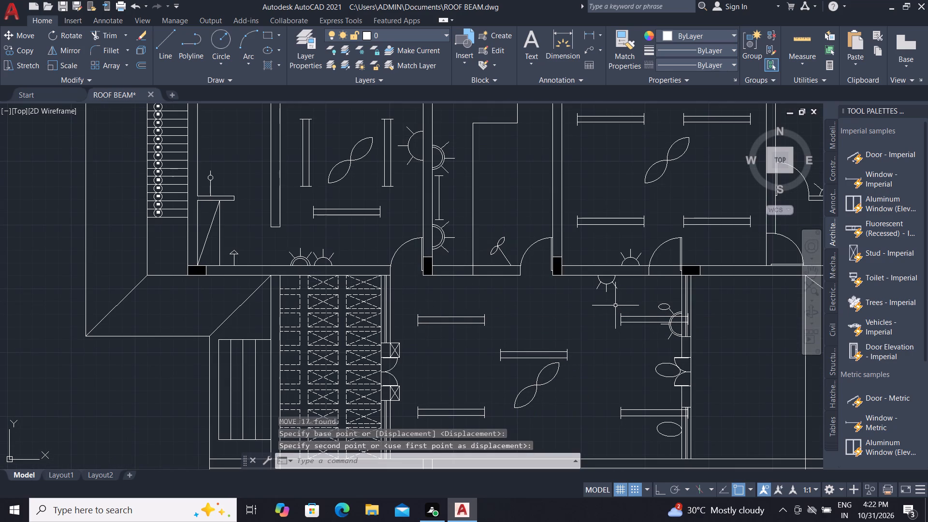
Move the hall's two eastern tube lights west by about 1135, clear of the east wall.
left_click(617, 306)
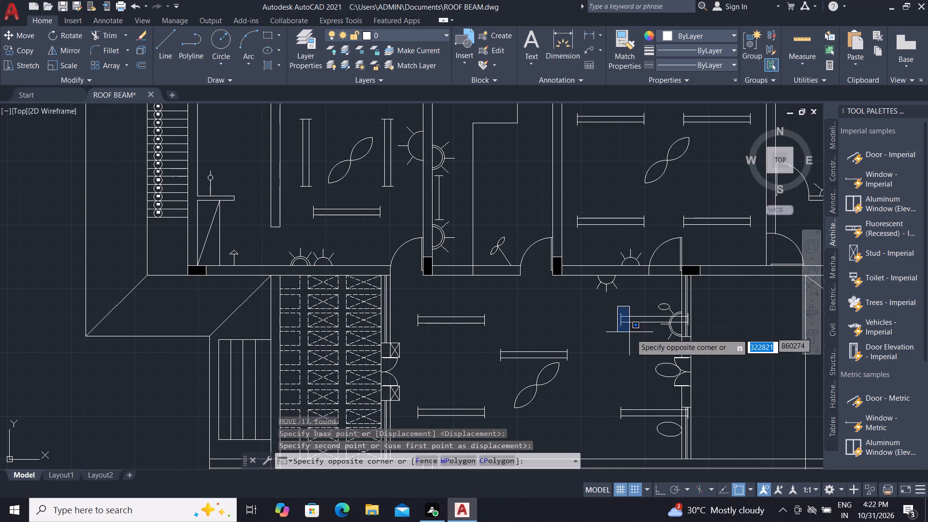
left_click(696, 327)
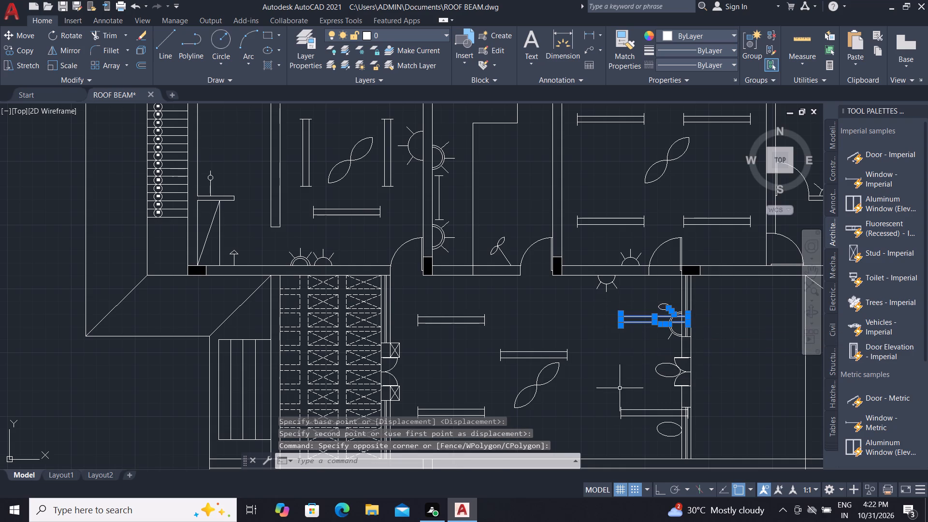
left_click(614, 396)
scroll(711, 419, "up", 3)
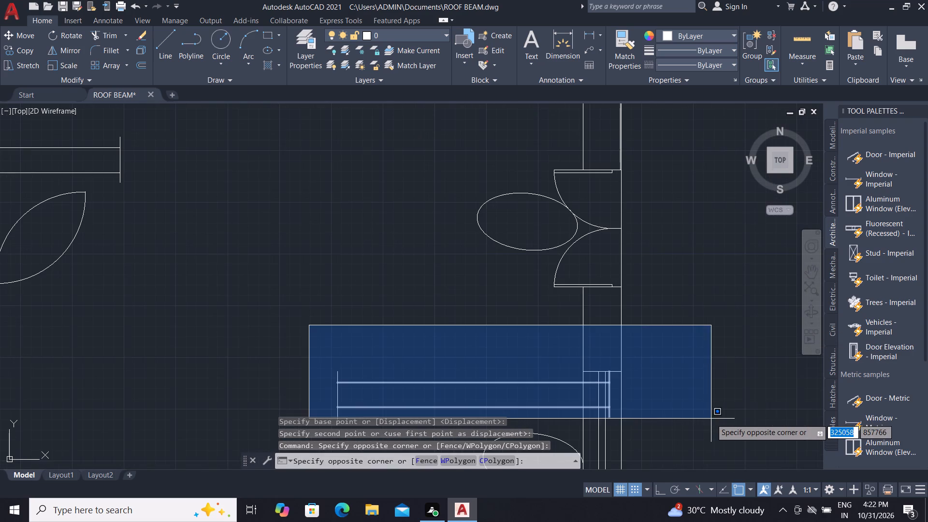
left_click(699, 411)
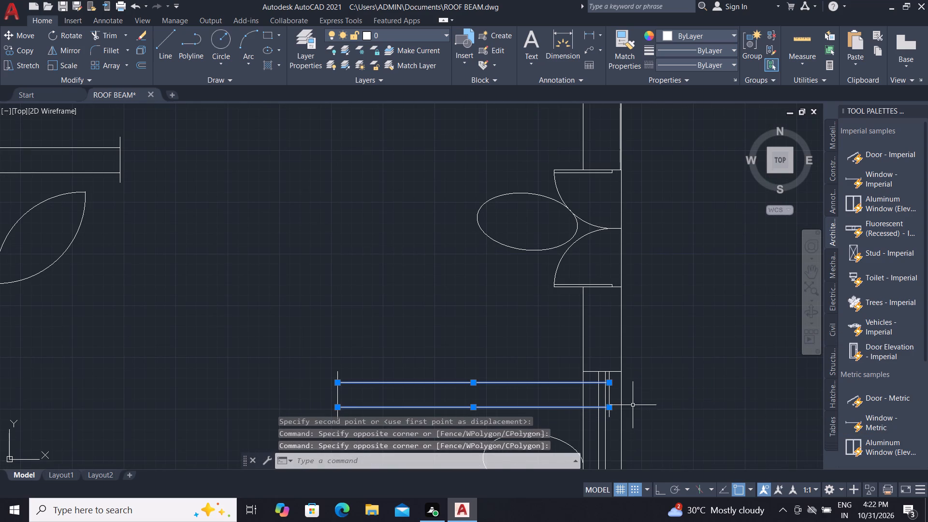
scroll(578, 393, "up", 3)
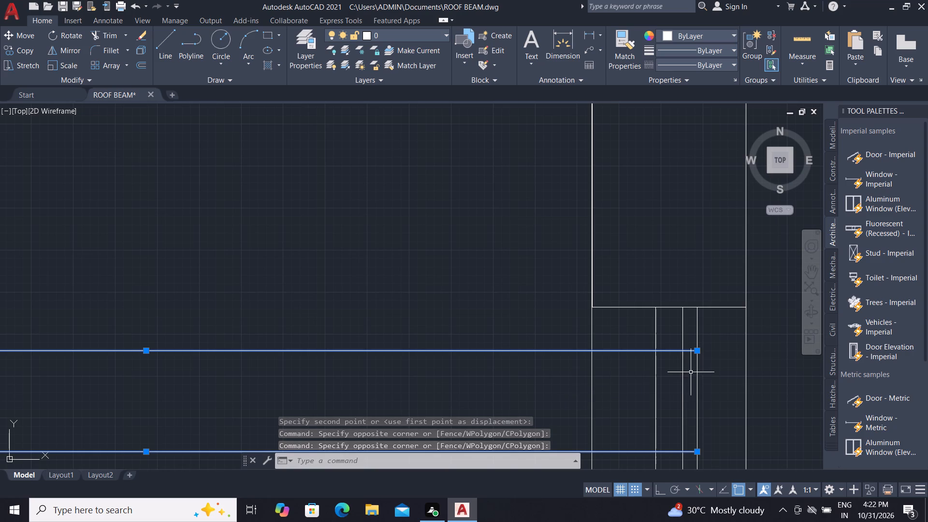
left_click(696, 369)
scroll(709, 308, "down", 2)
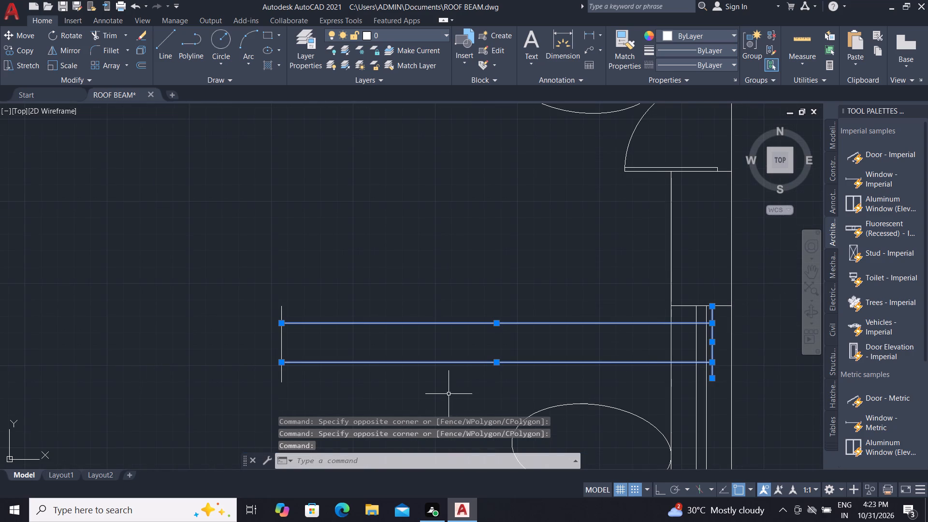
left_click(280, 345)
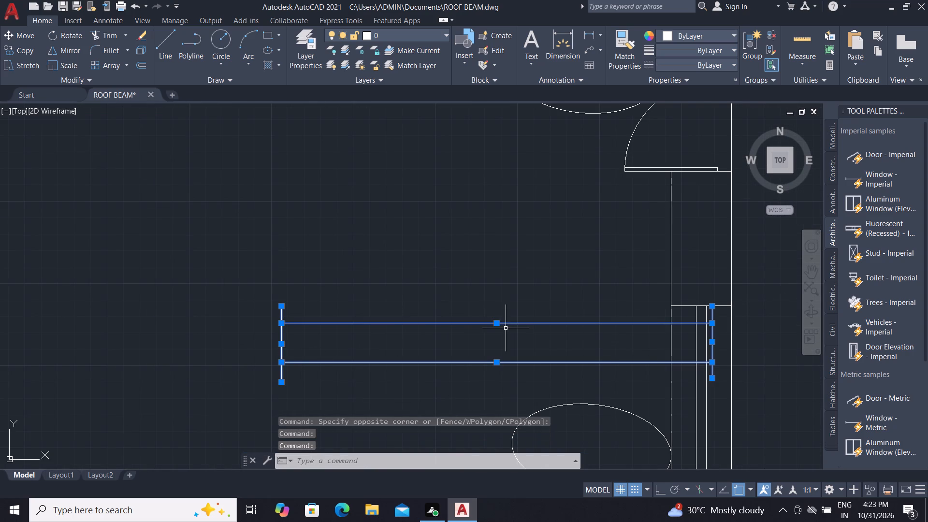
type("M")
key("space")
scroll(511, 334, "down", 5)
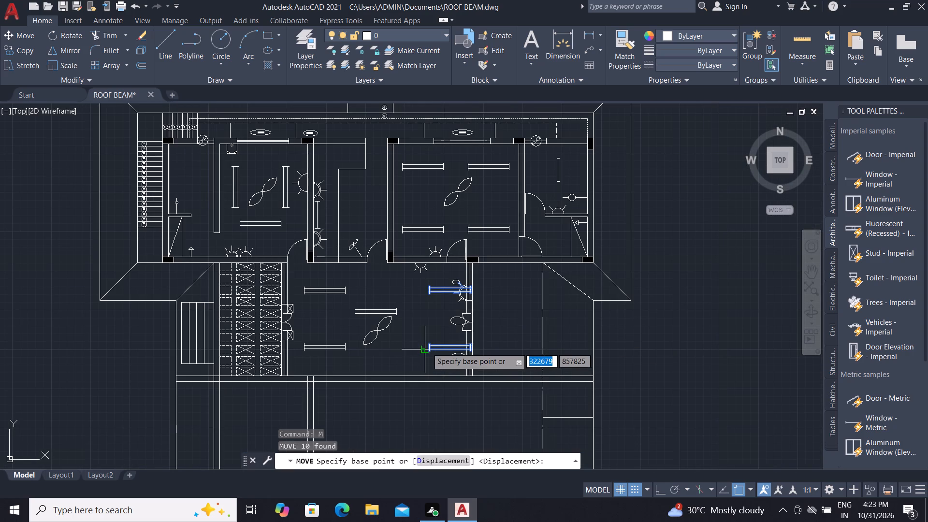
left_click(432, 344)
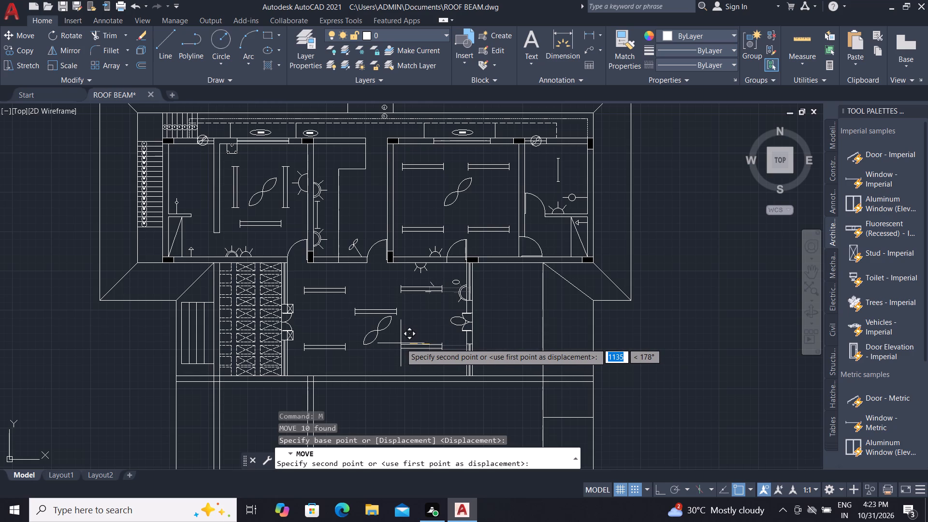
left_click(401, 343)
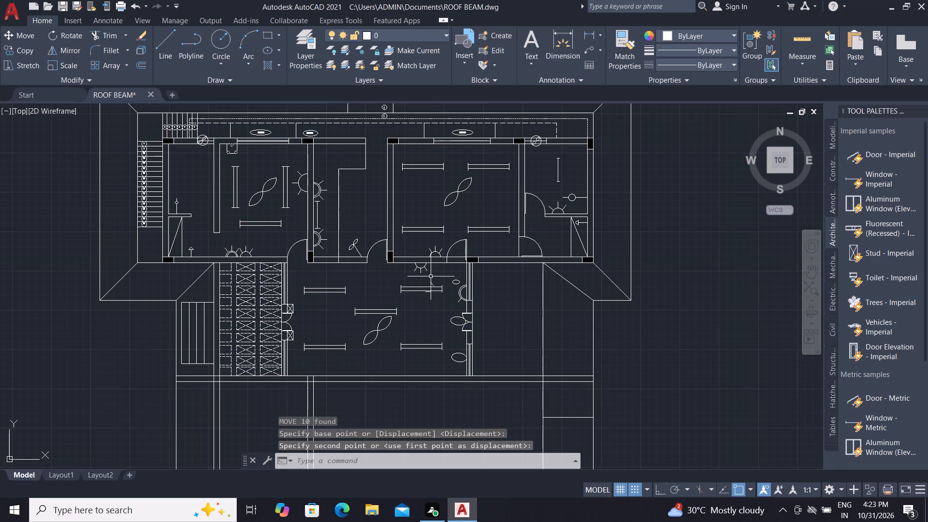
Delete the stray short slanted line above the hall's north-eastern tube light.
scroll(433, 275, "up", 2)
left_click(431, 294)
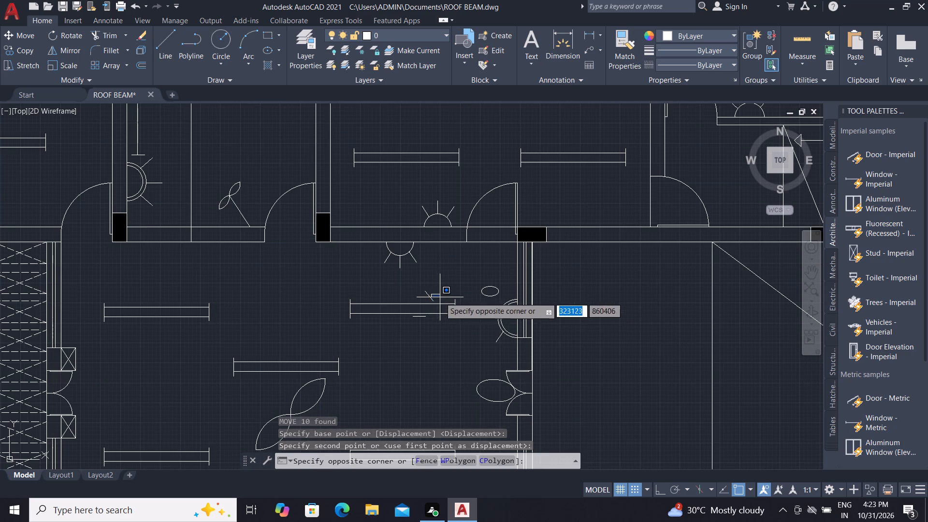
left_click(440, 297)
left_click(429, 298)
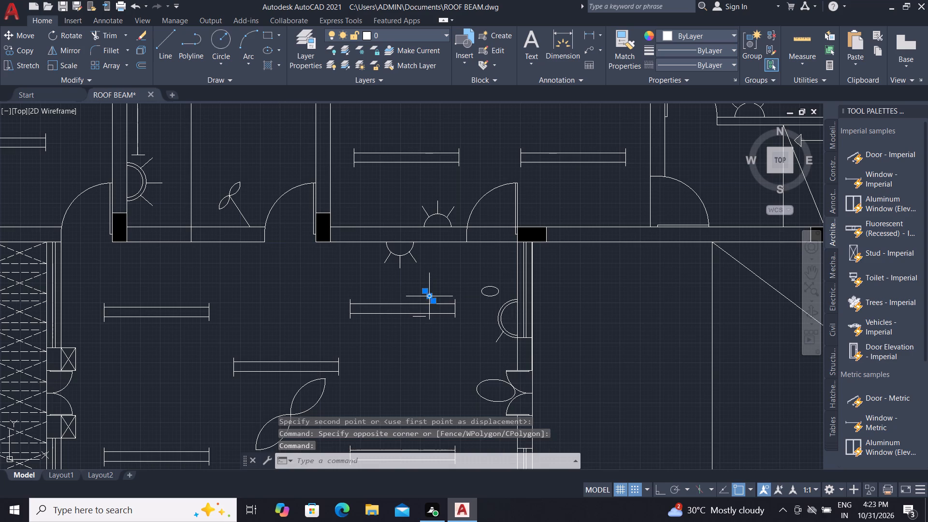
key("Delete")
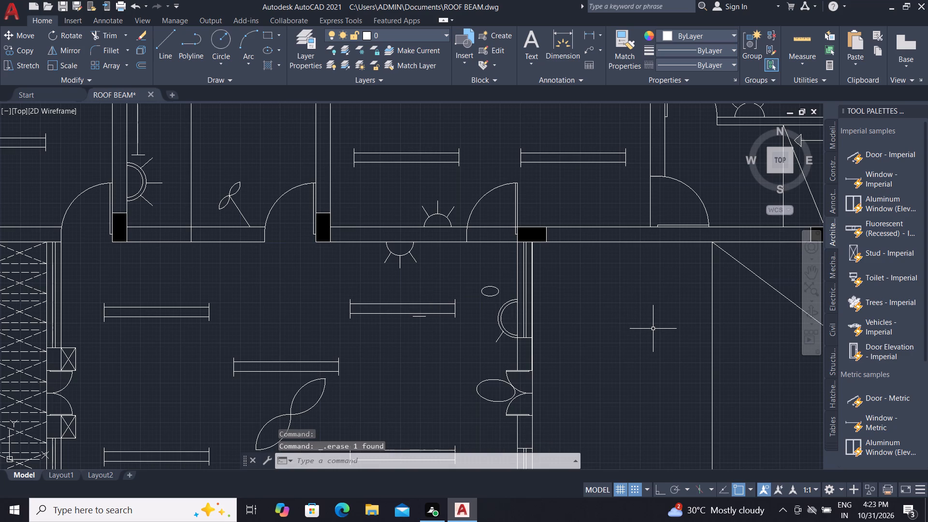
key("Escape")
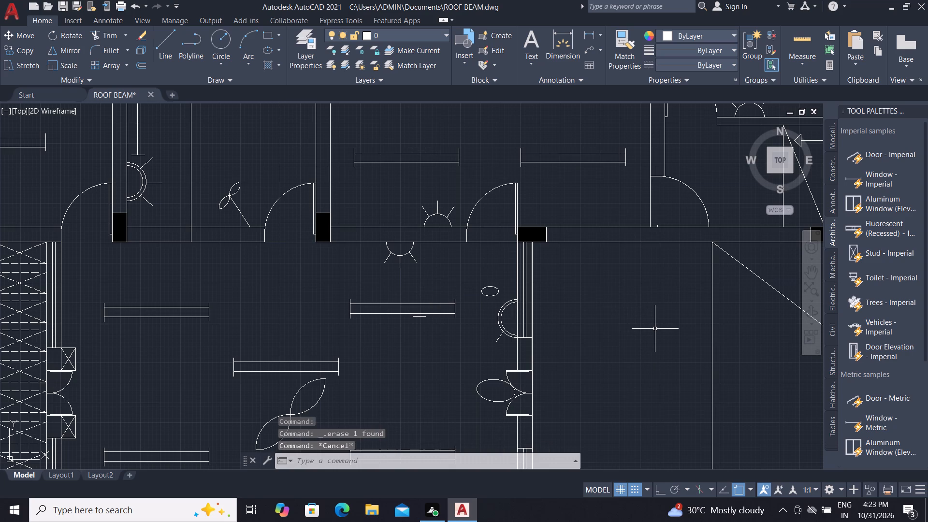
key("Escape")
key("Escape")
key("Escape")
key("Escape")
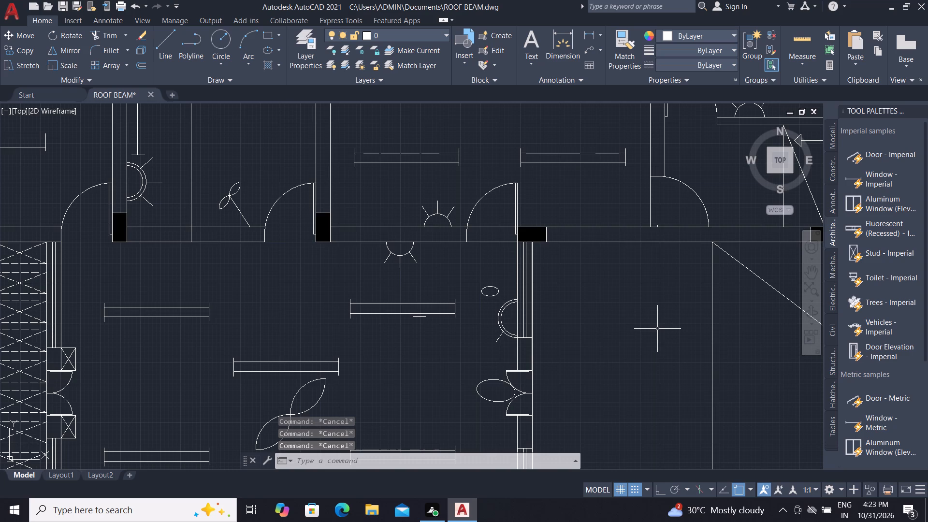
Move the stray short horizontal line below the north-eastern tube light about 1135 east, onto the east-wall semicircular light's outer arc.
scroll(606, 294, "down", 1)
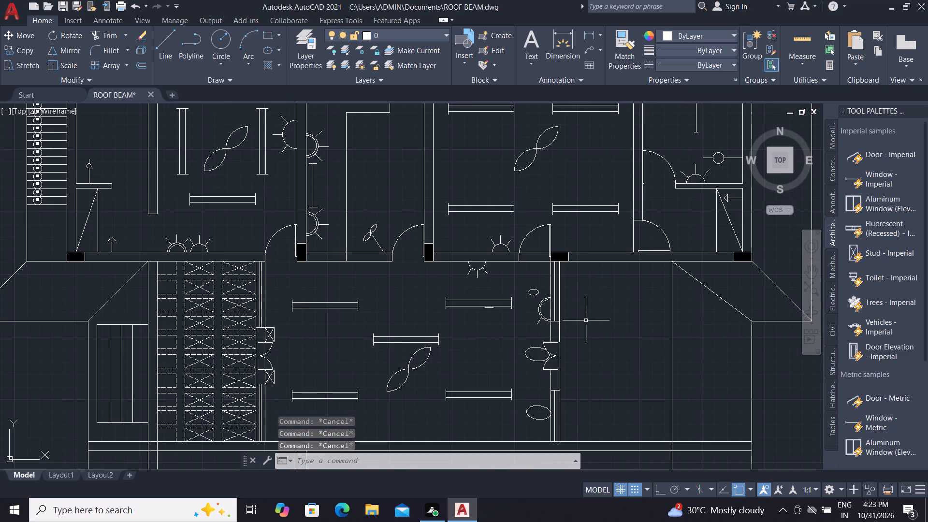
scroll(532, 307, "up", 1)
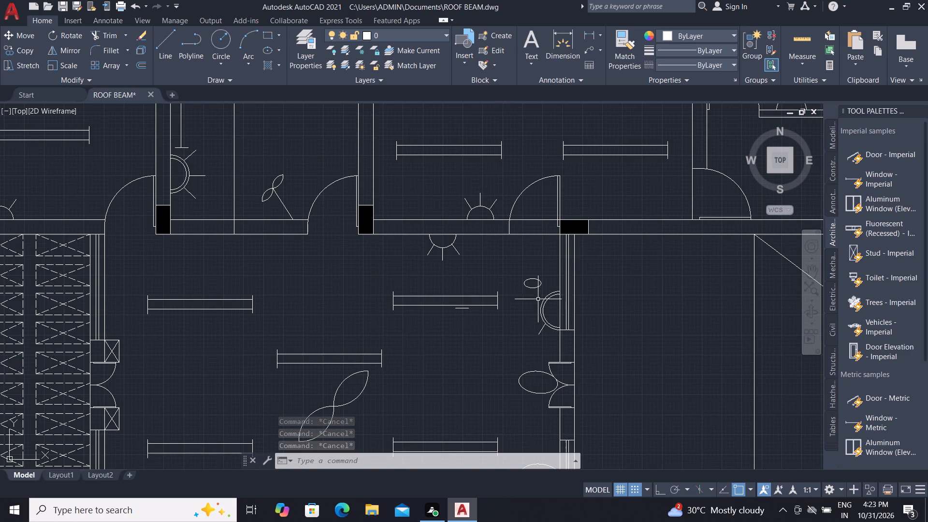
scroll(544, 288, "up", 2)
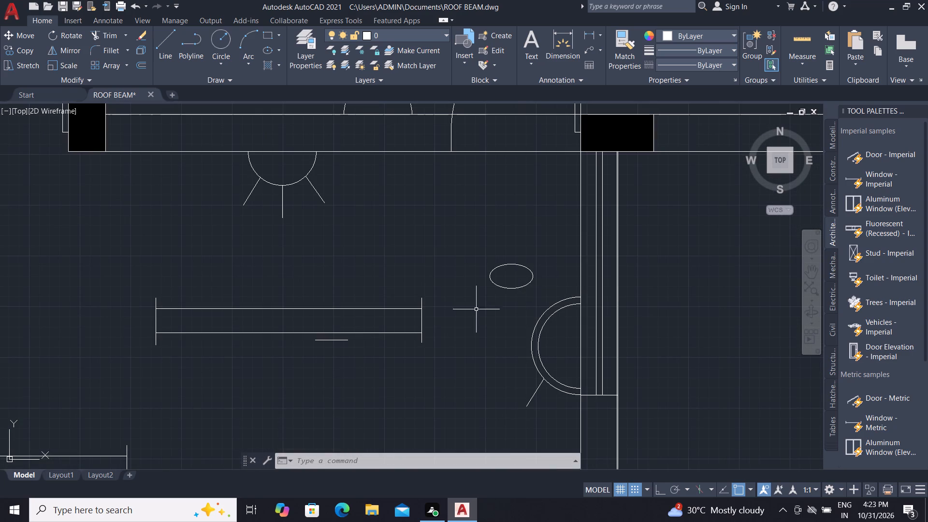
left_click(336, 341)
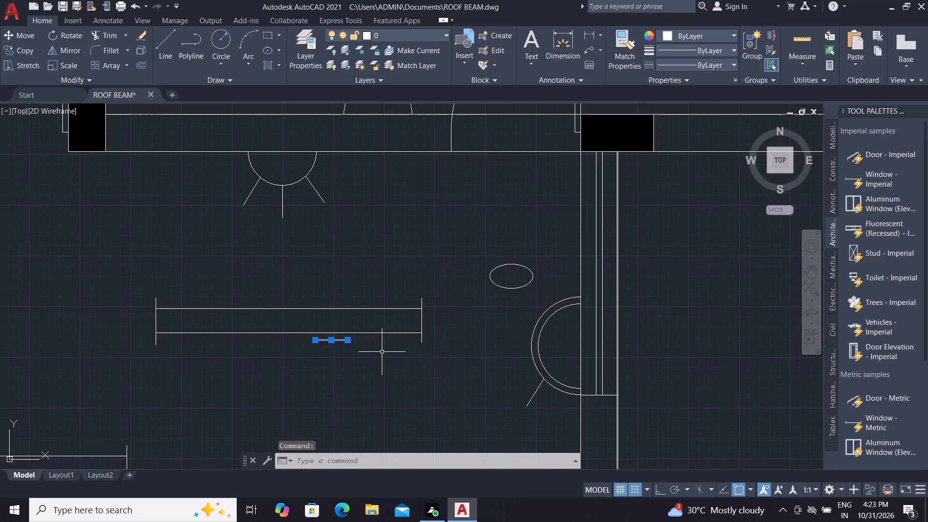
key("m")
key("space")
left_click(351, 343)
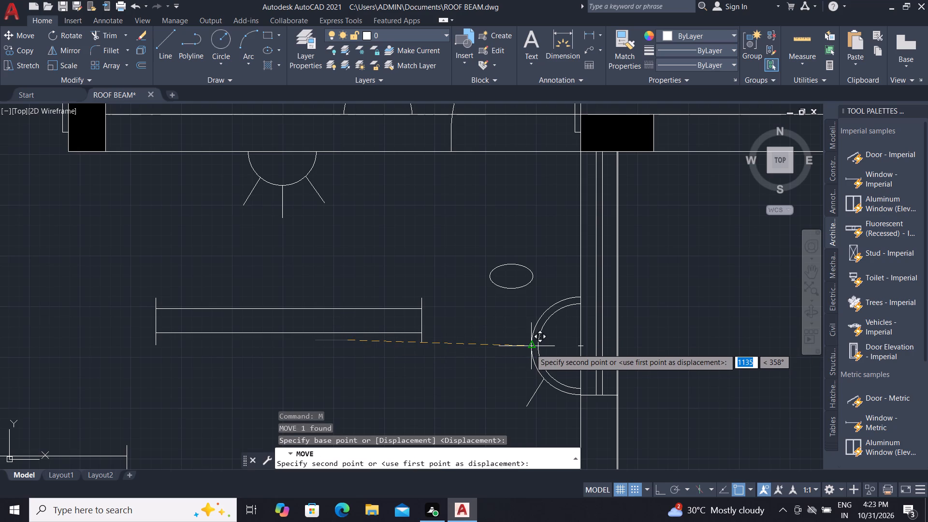
left_click(530, 348)
key("Escape")
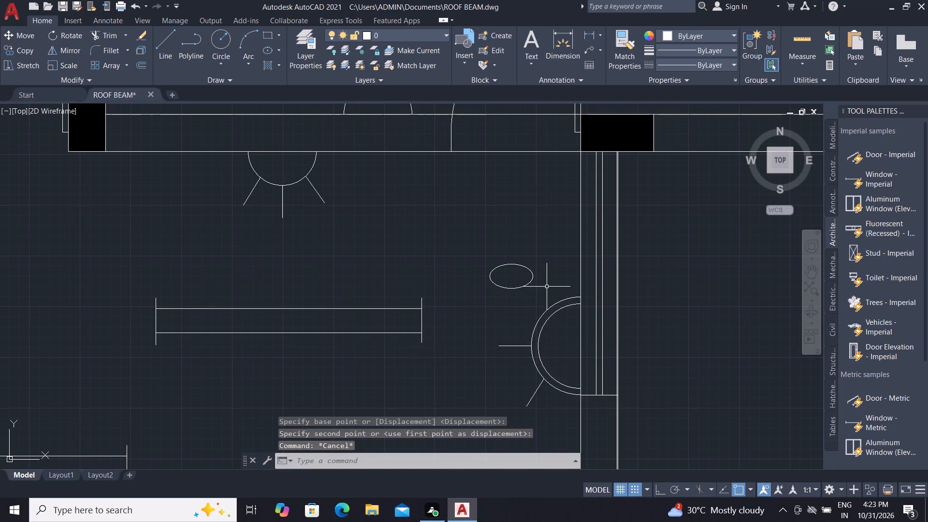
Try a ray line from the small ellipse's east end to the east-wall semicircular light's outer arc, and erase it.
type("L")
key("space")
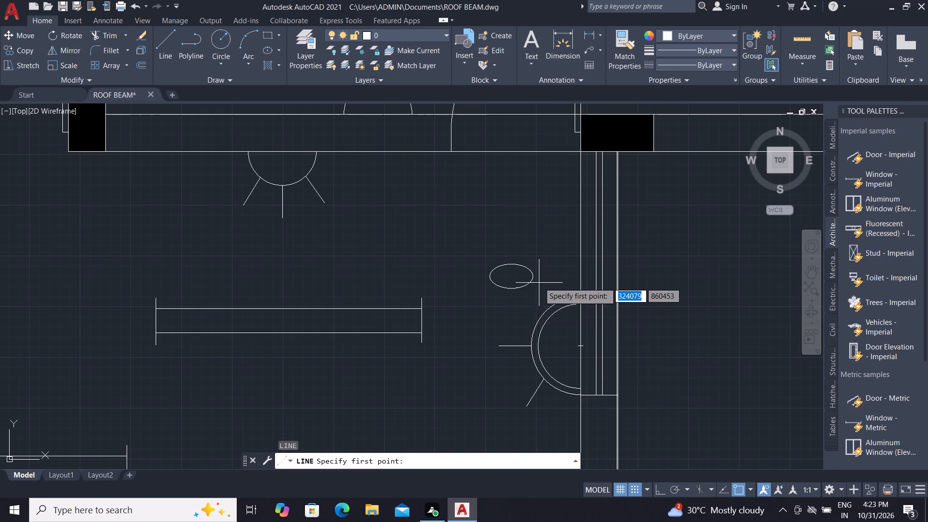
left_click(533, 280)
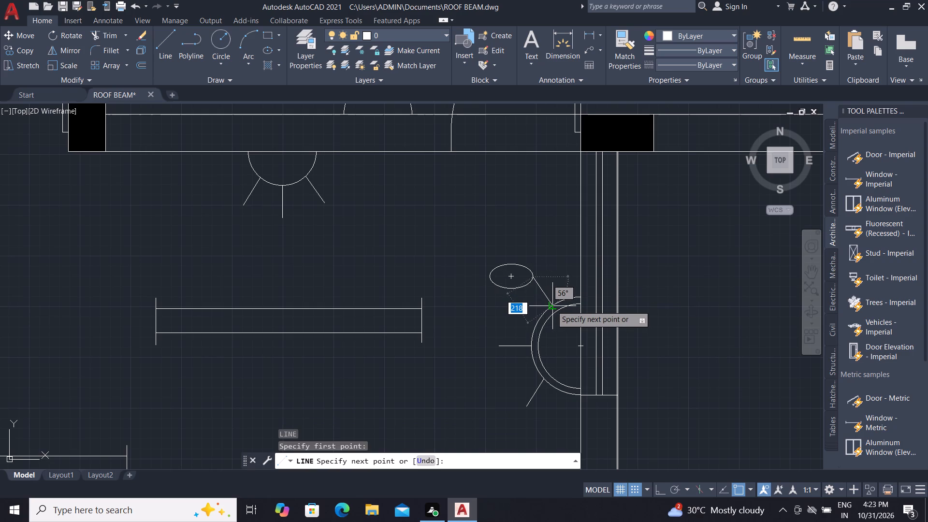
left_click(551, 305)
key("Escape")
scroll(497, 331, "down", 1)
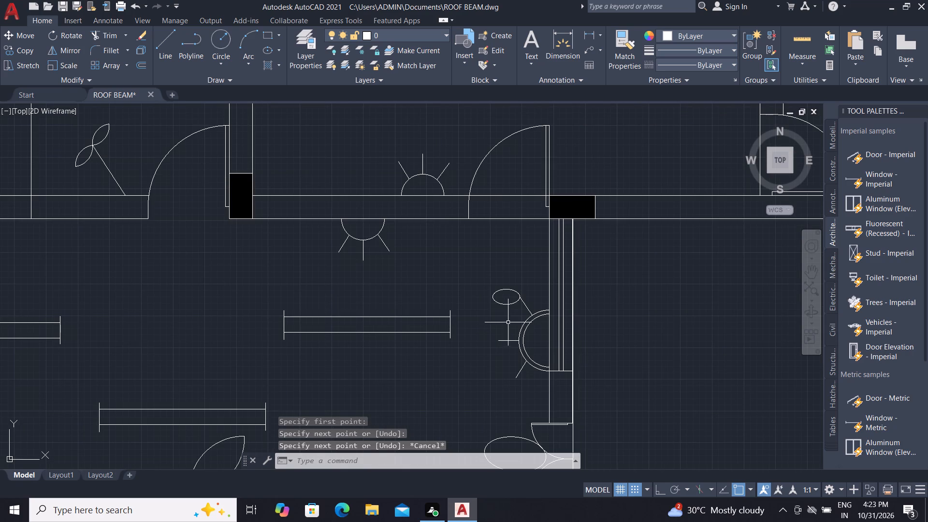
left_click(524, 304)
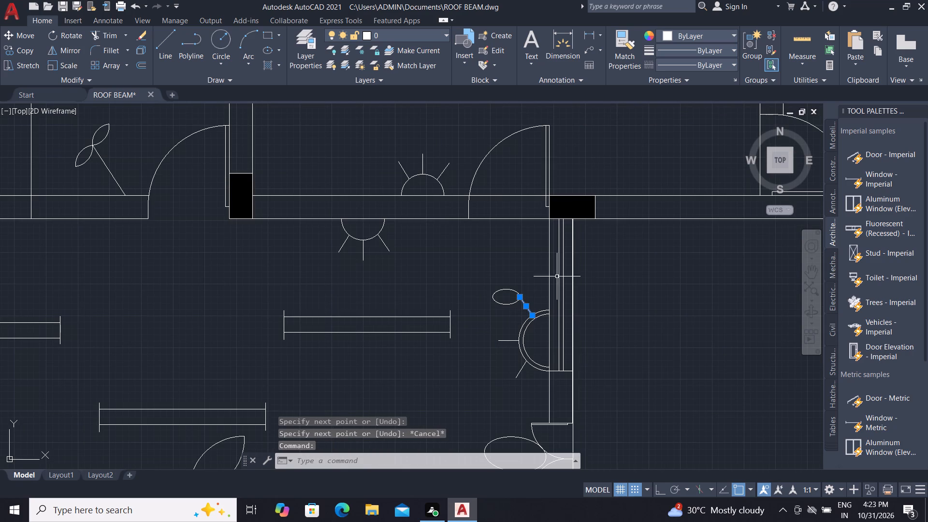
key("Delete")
Draw a slanted ray about 212 long from the east-wall semicircular light's outer arc northwest to the small ellipse.
scroll(516, 310, "up", 1)
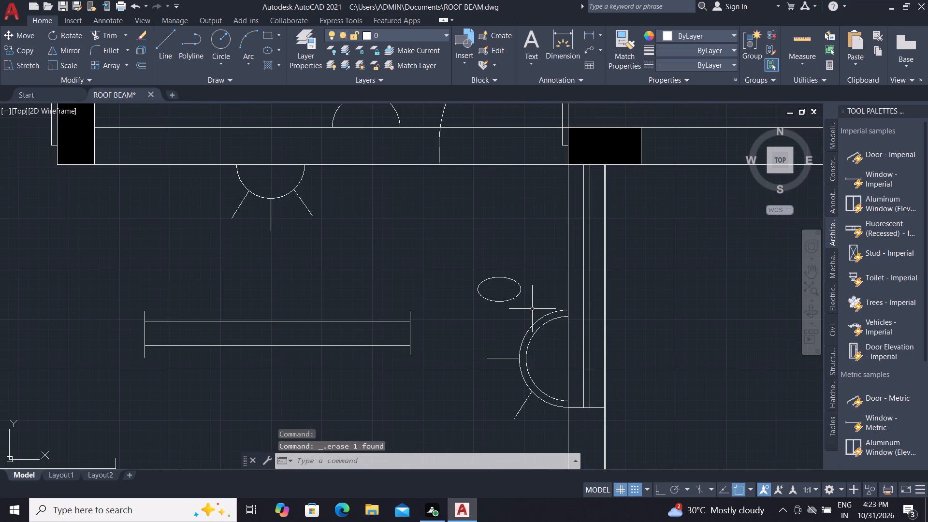
key("l")
key("space")
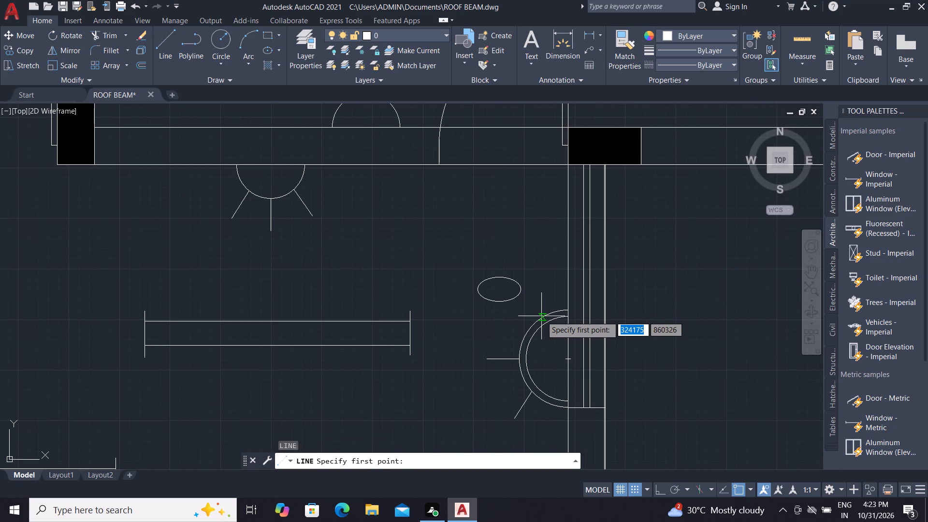
left_click(541, 320)
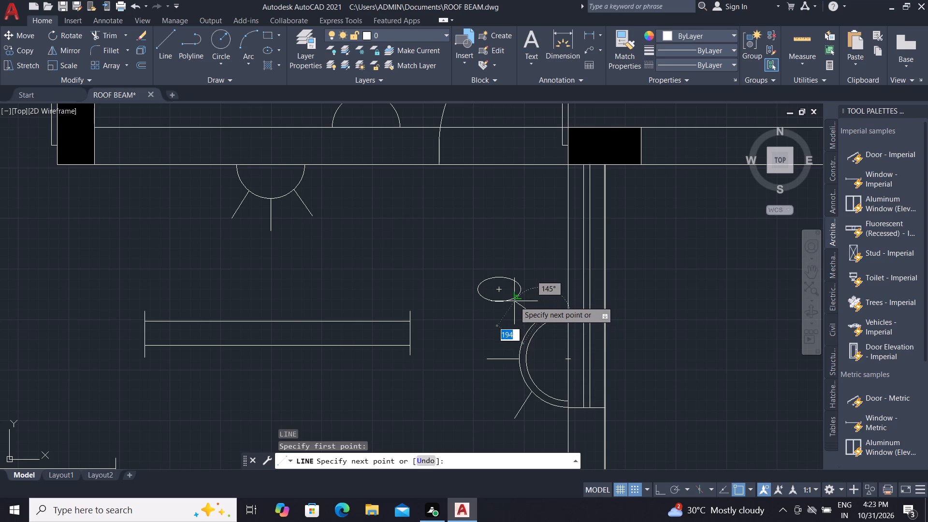
scroll(511, 301, "up", 2)
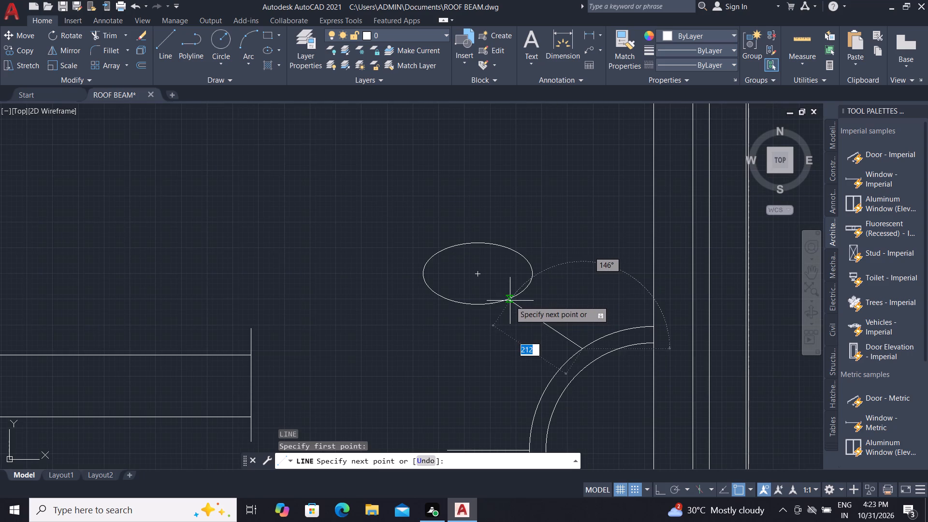
left_click(510, 300)
key("Escape")
Delete the small ellipse beside the east-wall semicircular light.
scroll(517, 339, "down", 4)
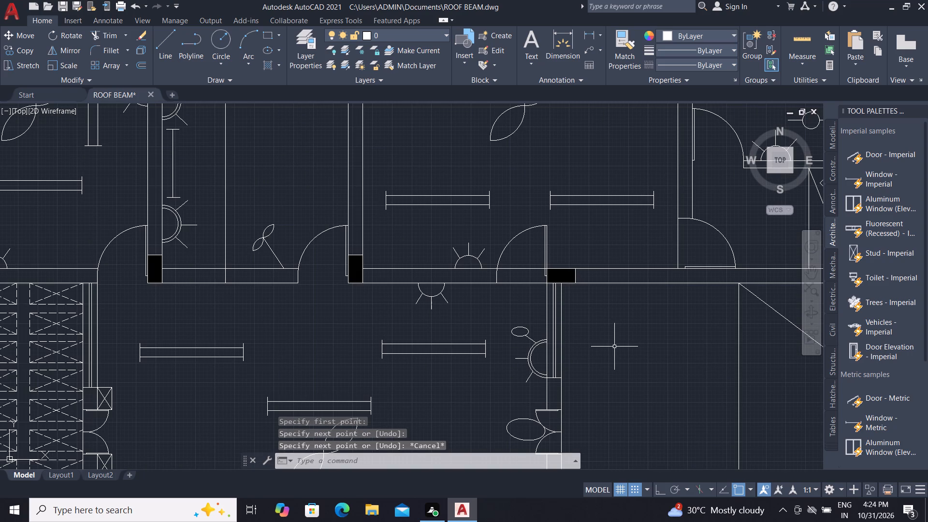
scroll(546, 340, "down", 1)
scroll(526, 335, "up", 2)
left_click(511, 324)
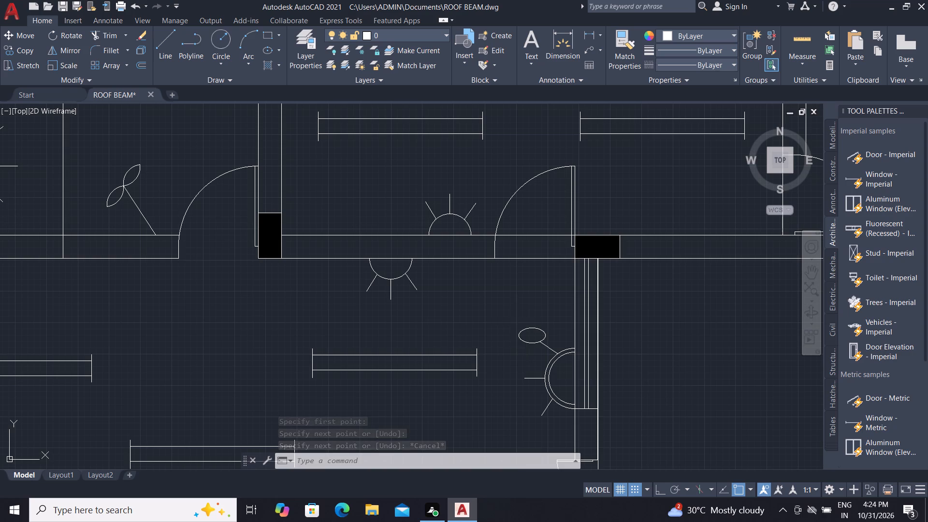
left_click(552, 348)
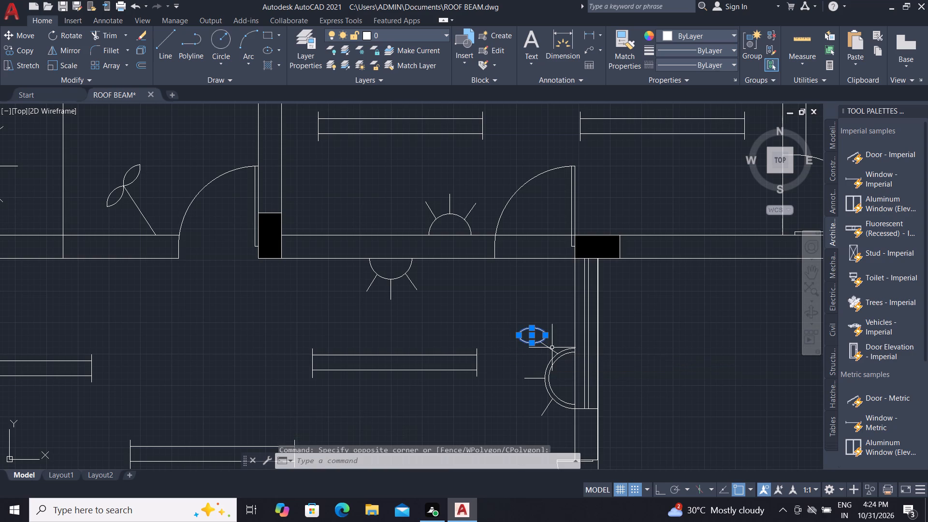
key("Delete")
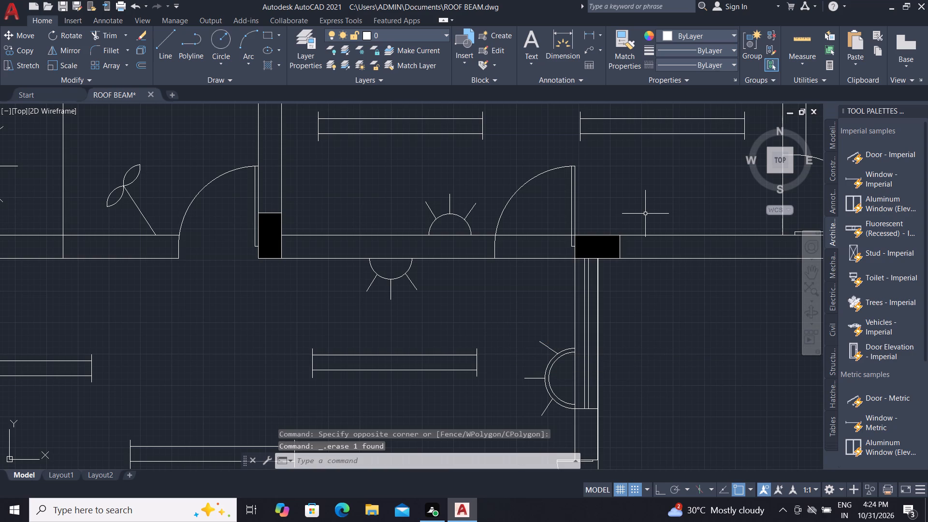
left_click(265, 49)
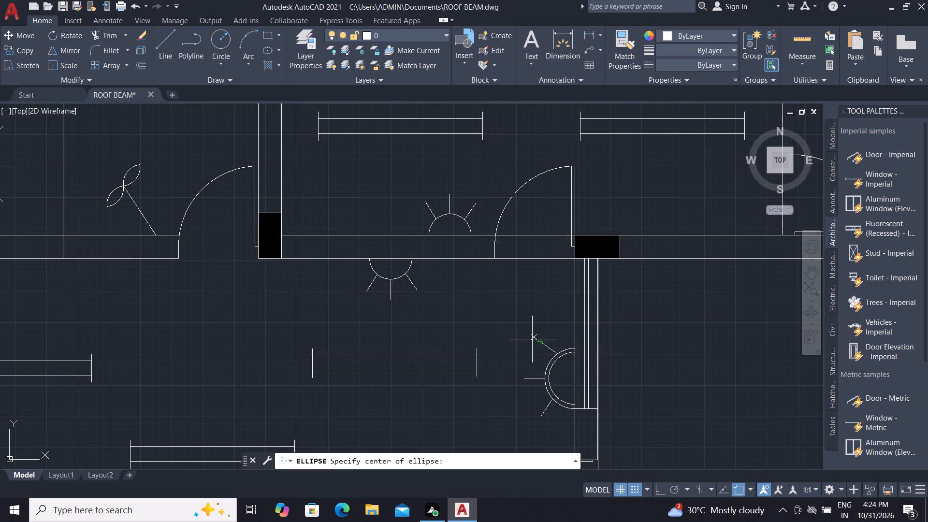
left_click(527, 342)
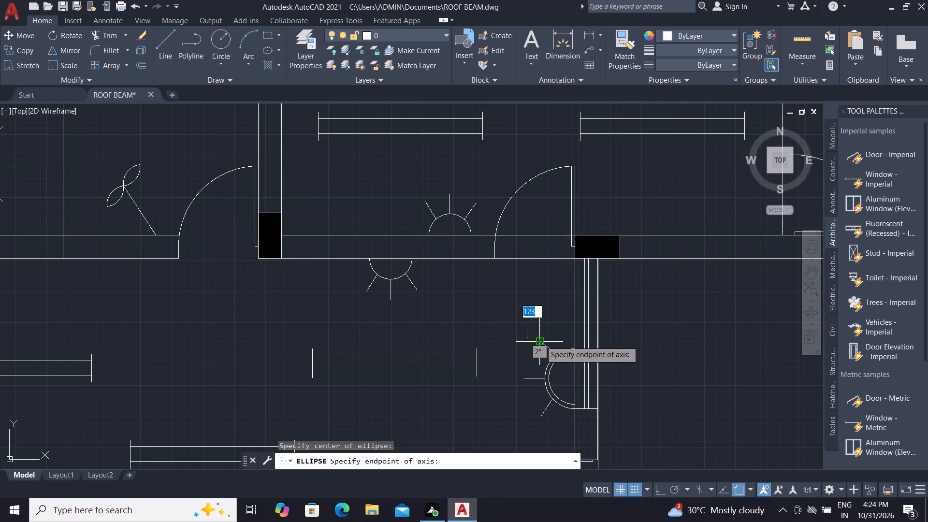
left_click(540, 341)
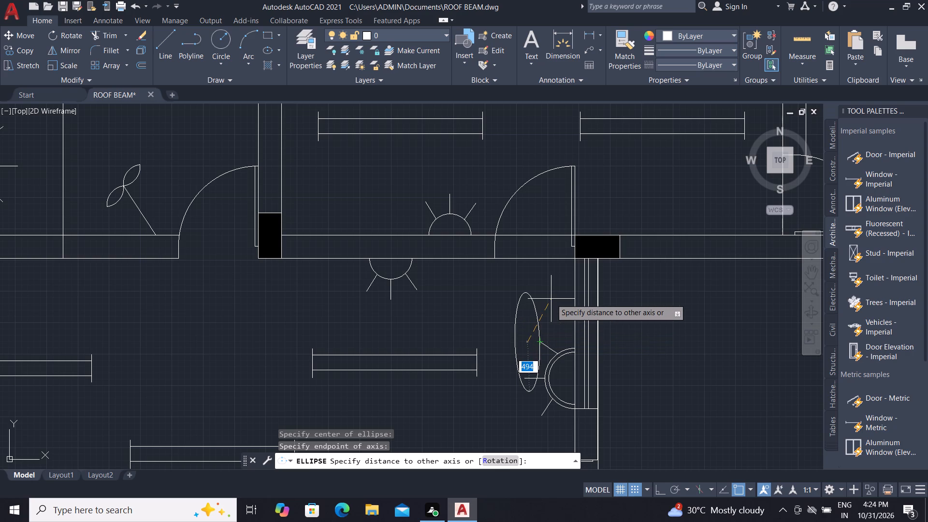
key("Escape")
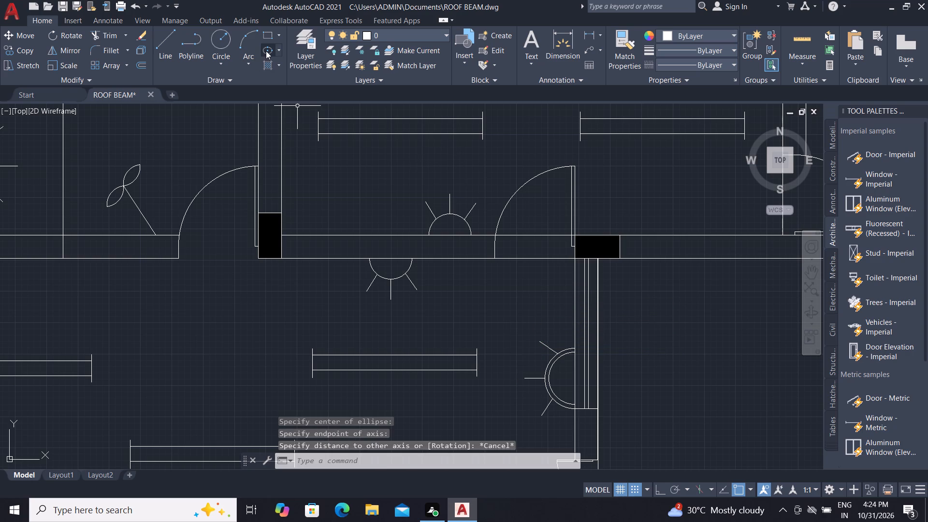
Draw a small horizontal ellipse centred on the outer end of the east-wall semicircular light's northwest ray, with a minor half-axis about 126.
left_click(266, 51)
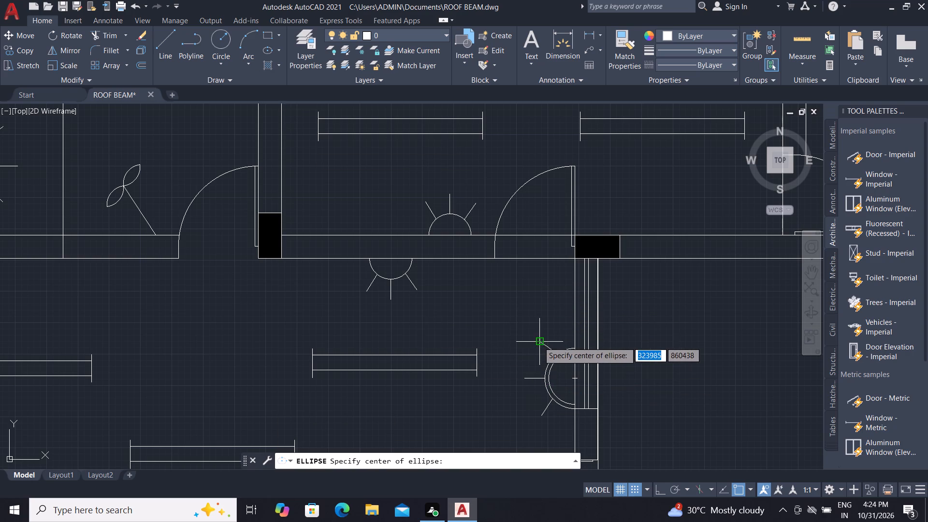
left_click(538, 342)
left_click(561, 342)
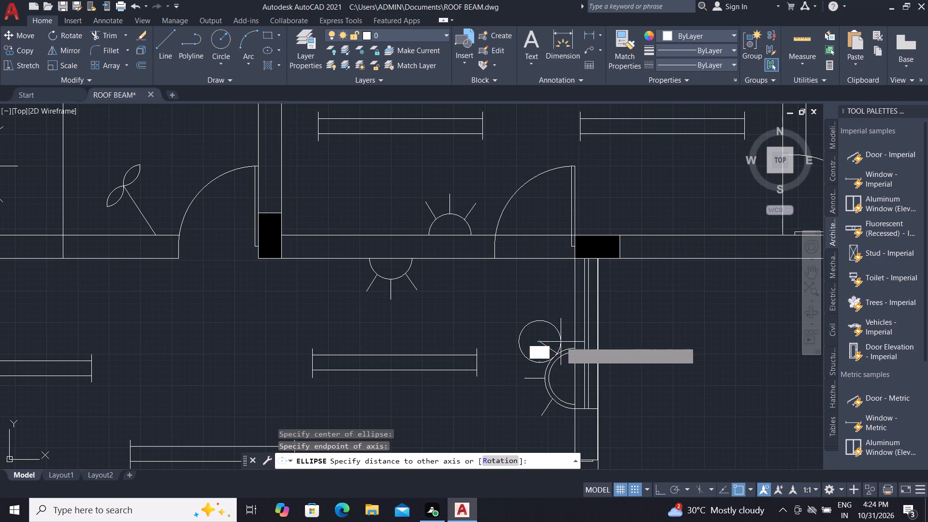
left_click(540, 328)
Move the new ellipse northwest, bringing its southeast edge near the outer end of the east-wall light's northwest ray.
scroll(533, 344, "down", 1)
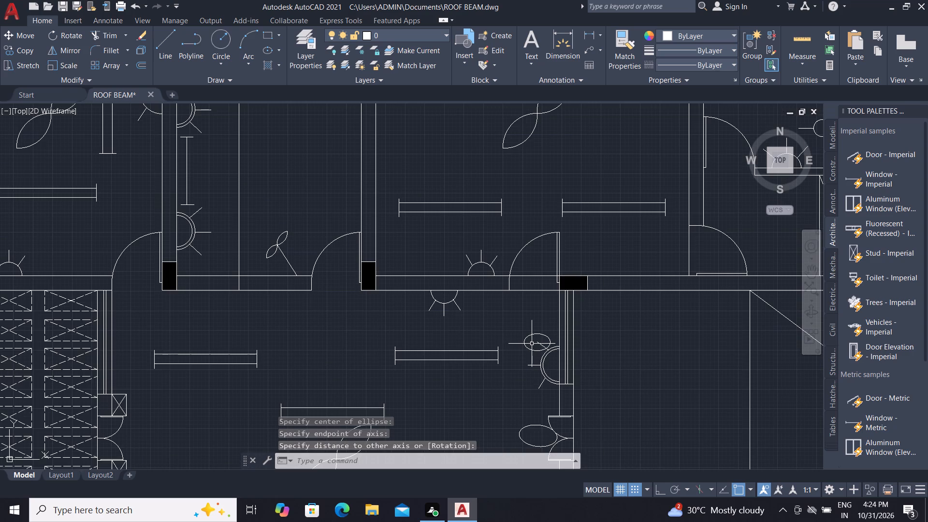
left_click(533, 351)
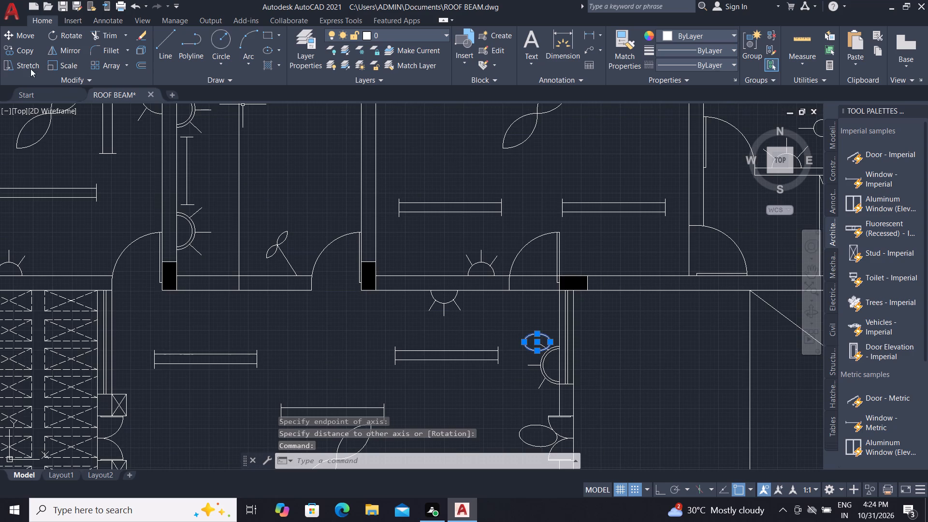
left_click(15, 30)
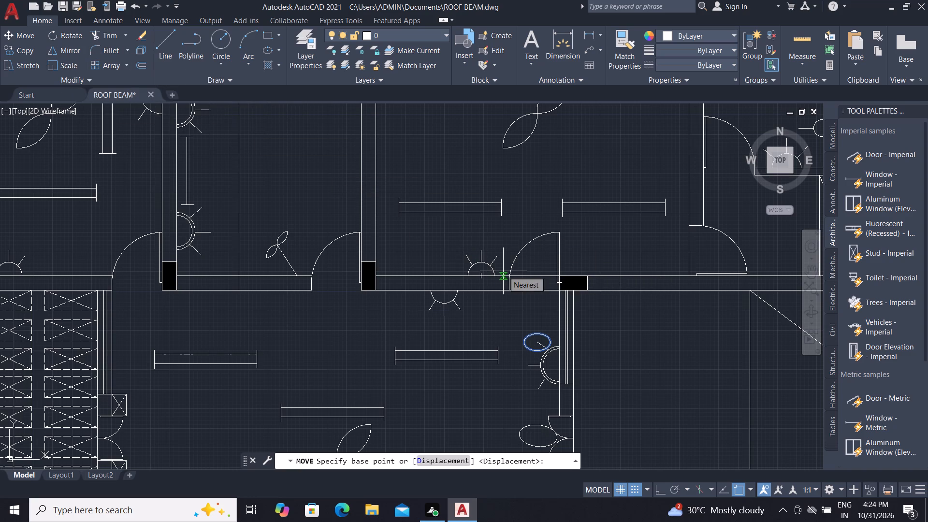
scroll(503, 271, "up", 2)
scroll(516, 268, "down", 2)
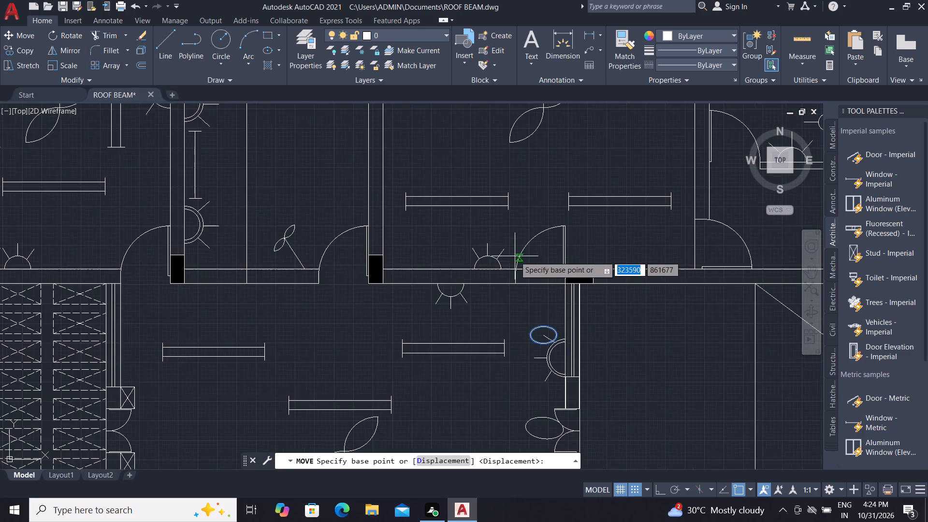
scroll(516, 247, "down", 1)
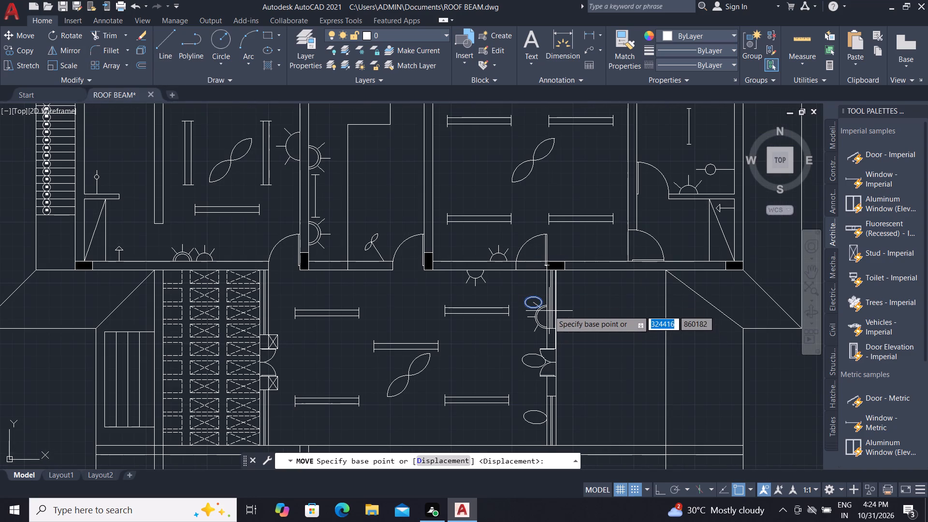
scroll(542, 307, "up", 2)
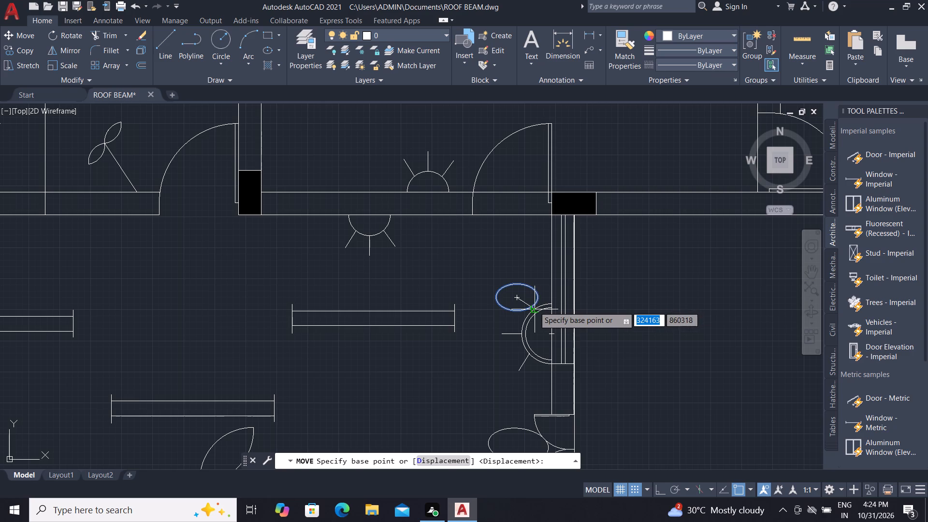
left_click(534, 306)
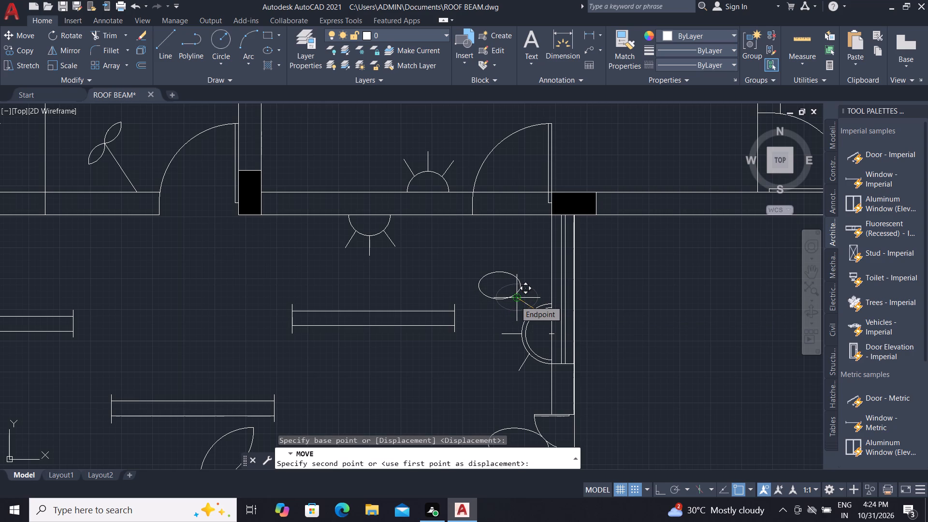
left_click(515, 301)
Move the ellipse about 38 southeast so its edge meets the outer end of the east-wall light's northwest ray.
scroll(527, 309, "down", 1)
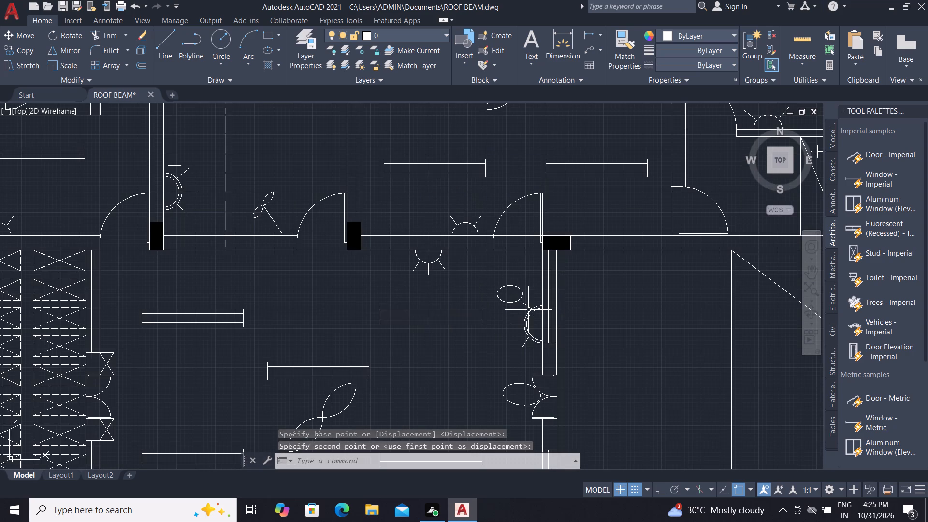
scroll(517, 298, "up", 1)
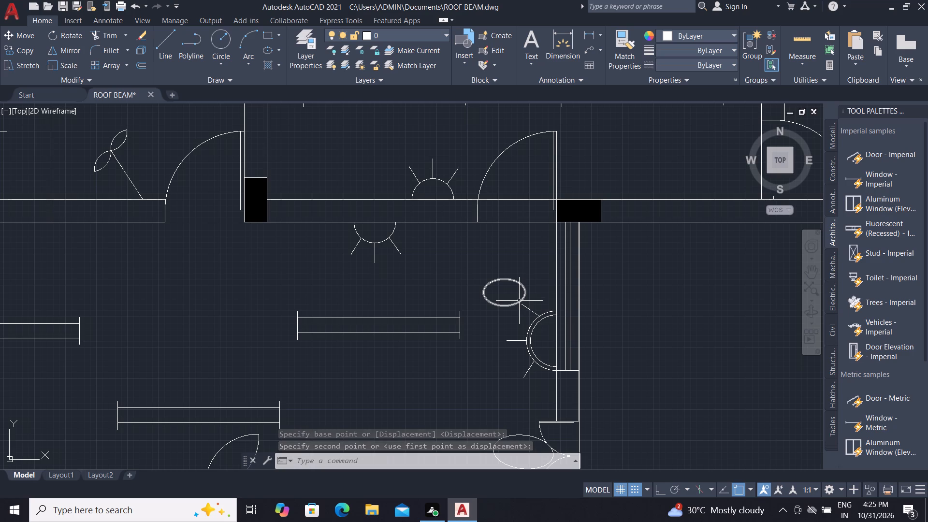
left_click(520, 301)
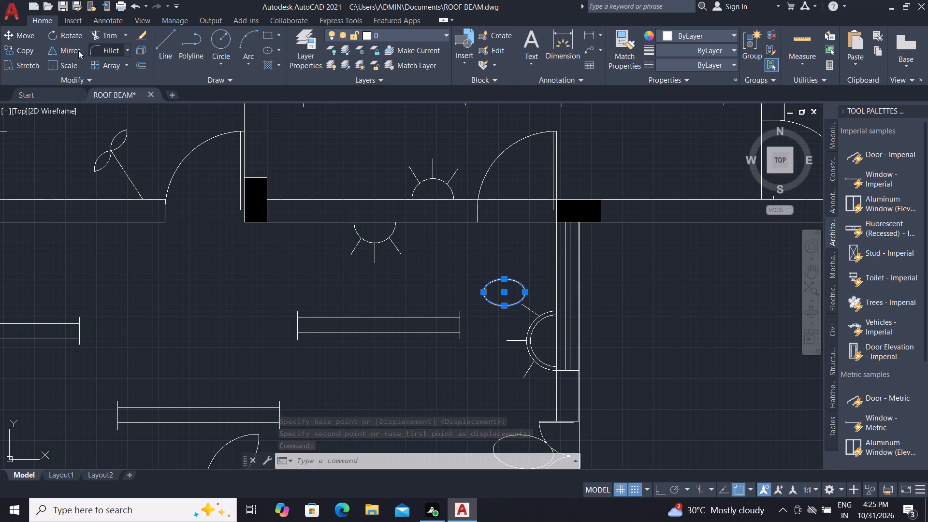
left_click(16, 32)
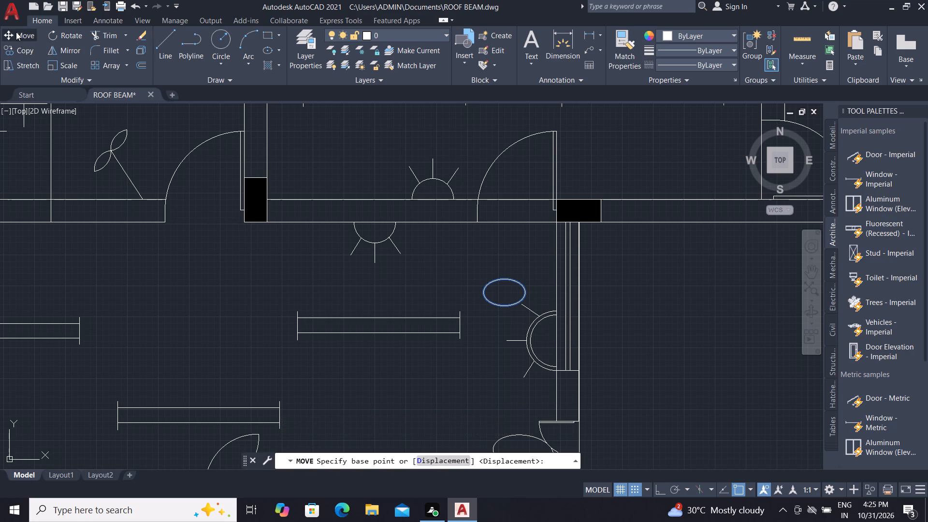
scroll(550, 322, "up", 1)
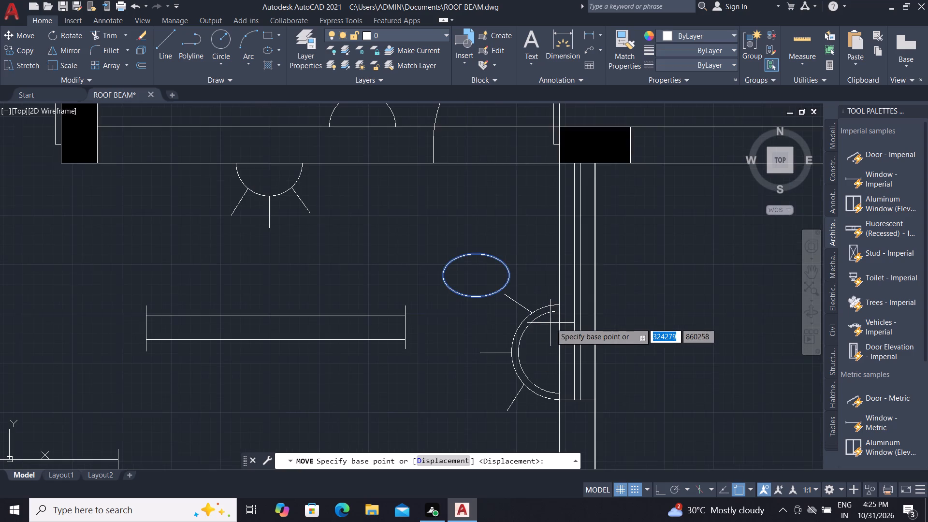
scroll(551, 323, "up", 1)
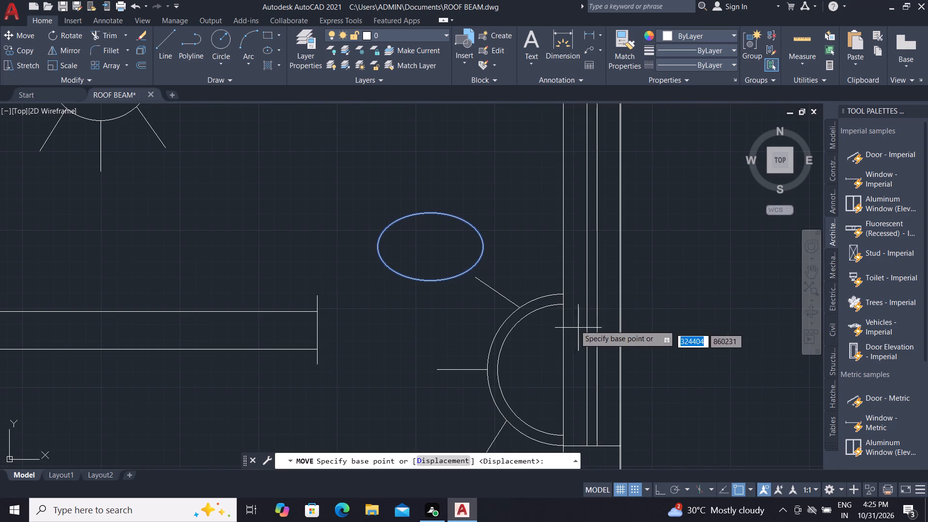
left_click(472, 272)
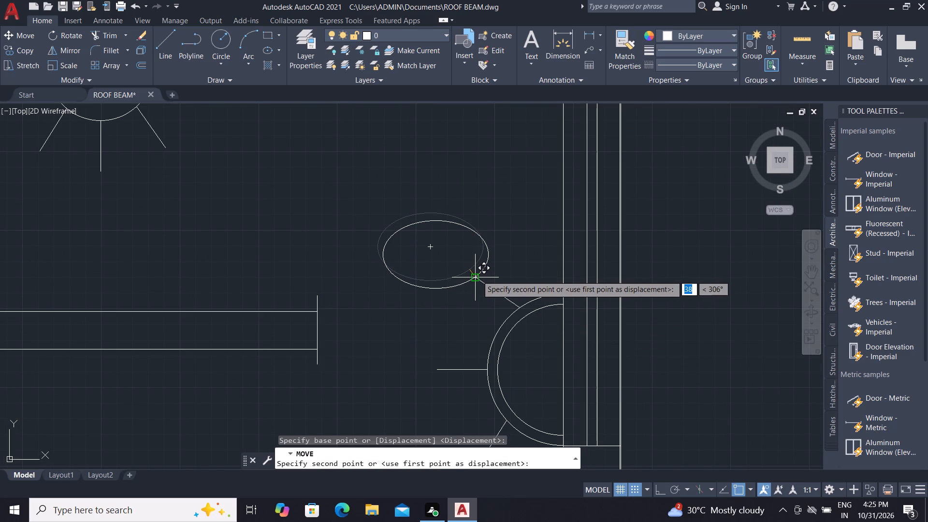
left_click(477, 275)
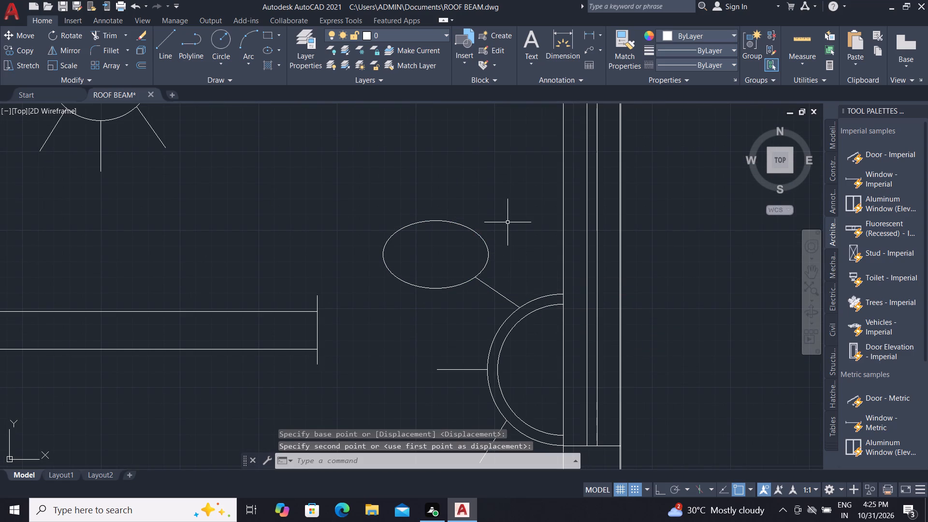
scroll(516, 229, "down", 2)
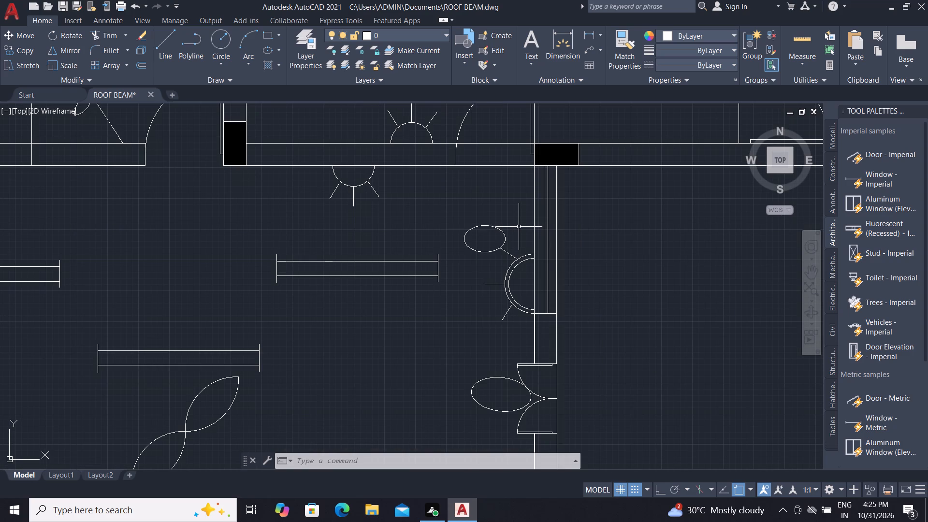
key("Escape")
key("Escape")
key("Escape")
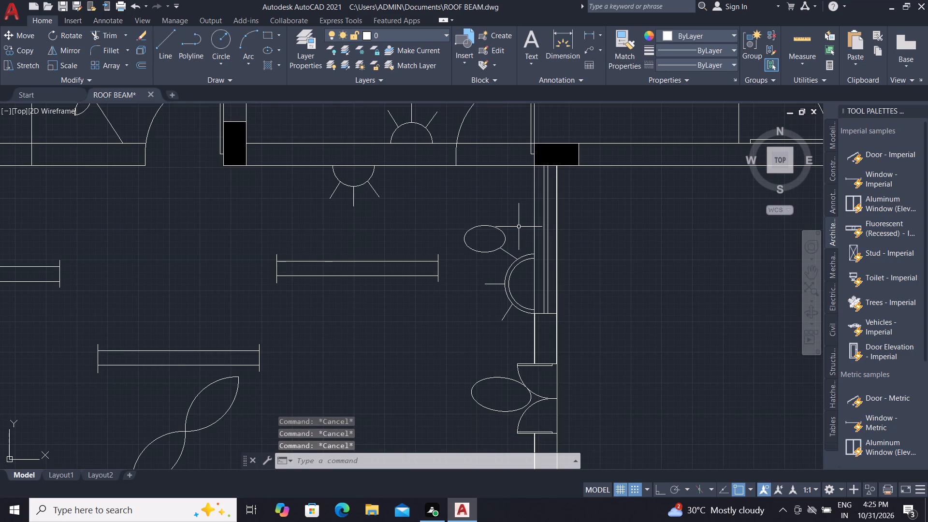
key("Escape")
Delete the long vertical line east of the hall that runs south from the start of the diagonal roof line.
scroll(522, 234, "down", 2)
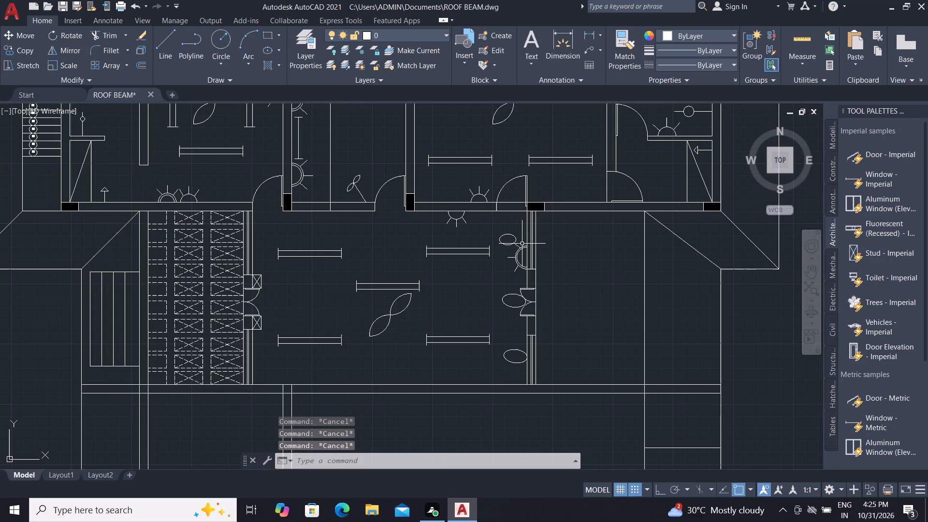
key("Escape")
scroll(522, 244, "down", 2)
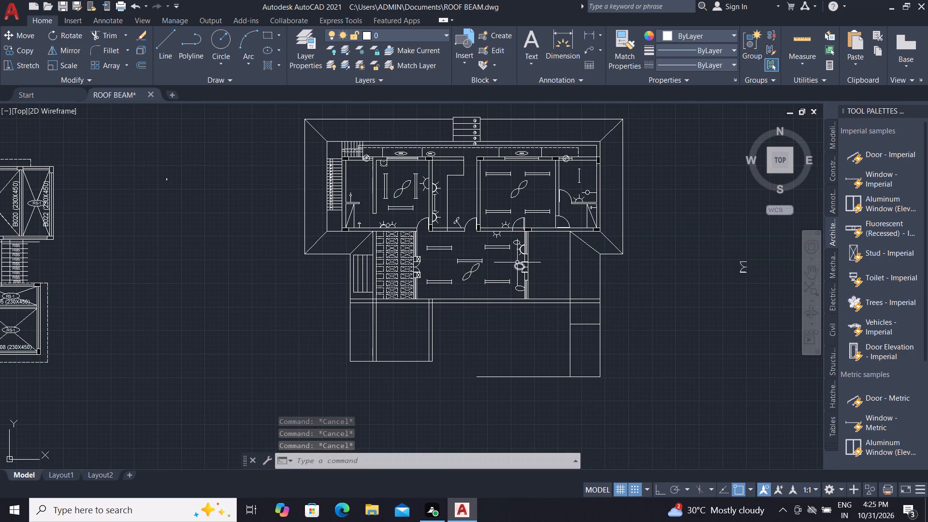
scroll(498, 198, "down", 1)
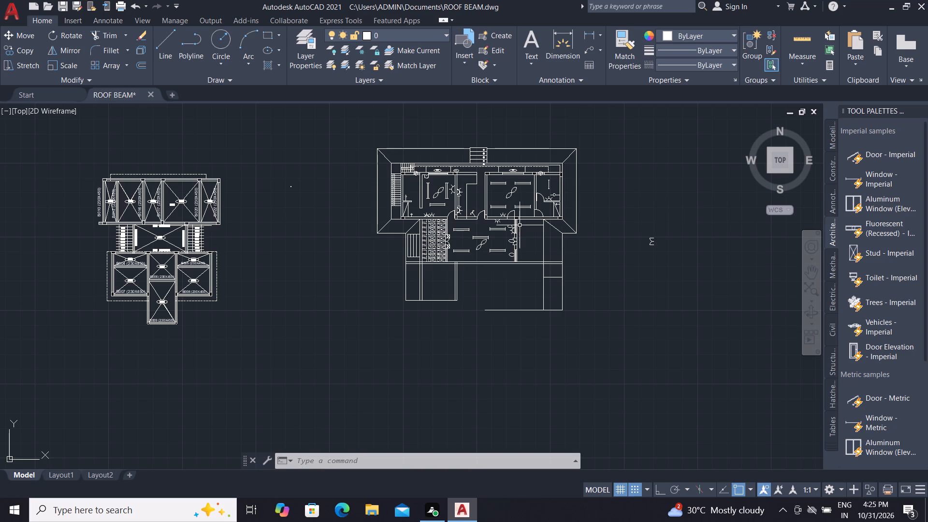
scroll(520, 225, "up", 2)
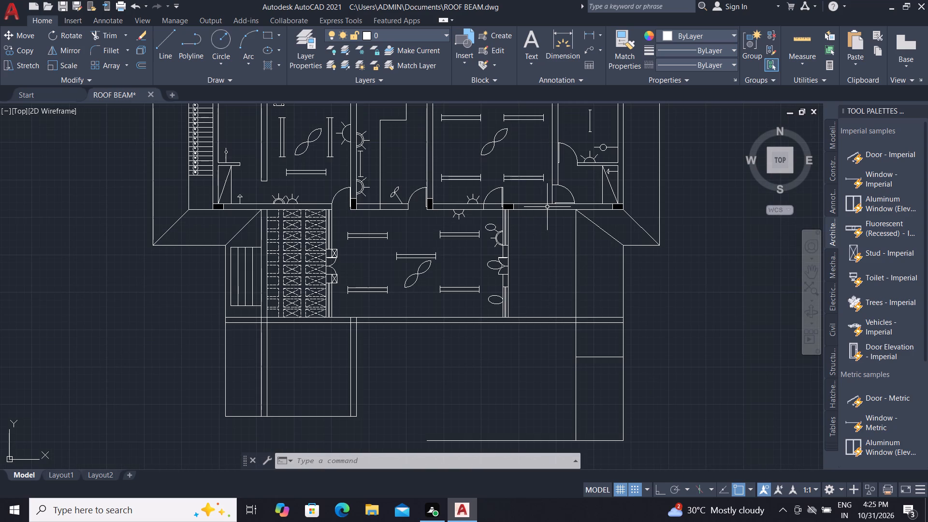
scroll(551, 212, "up", 1)
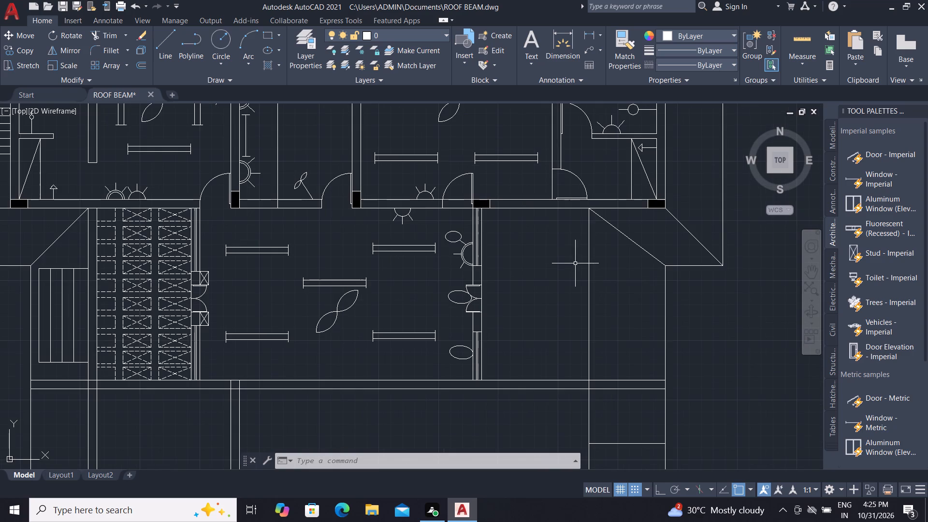
left_click(591, 266)
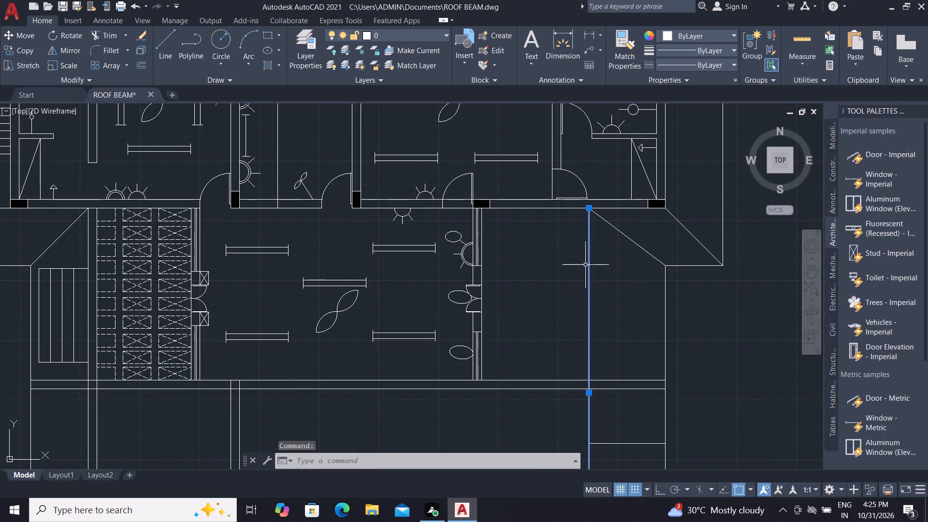
key("Delete")
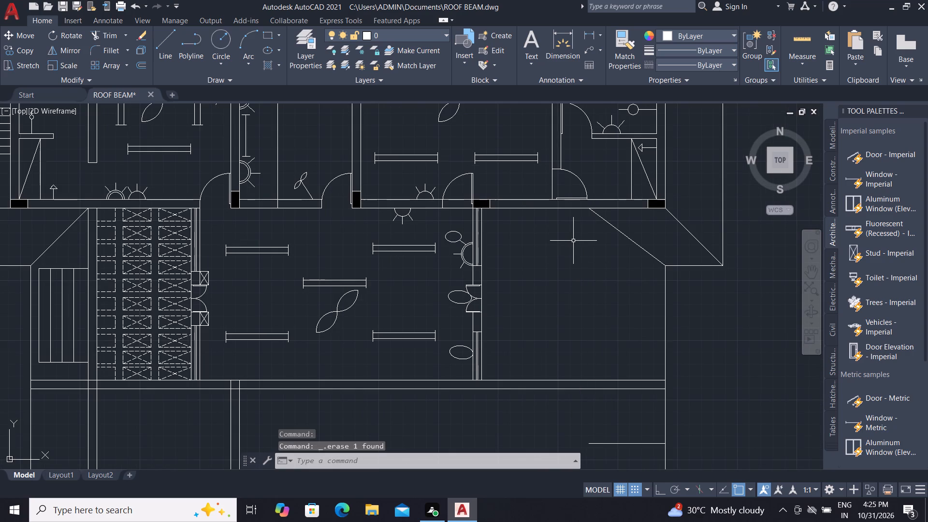
Extend the vertical partition line east of the hall southward to the hall's south wall line.
type("EX")
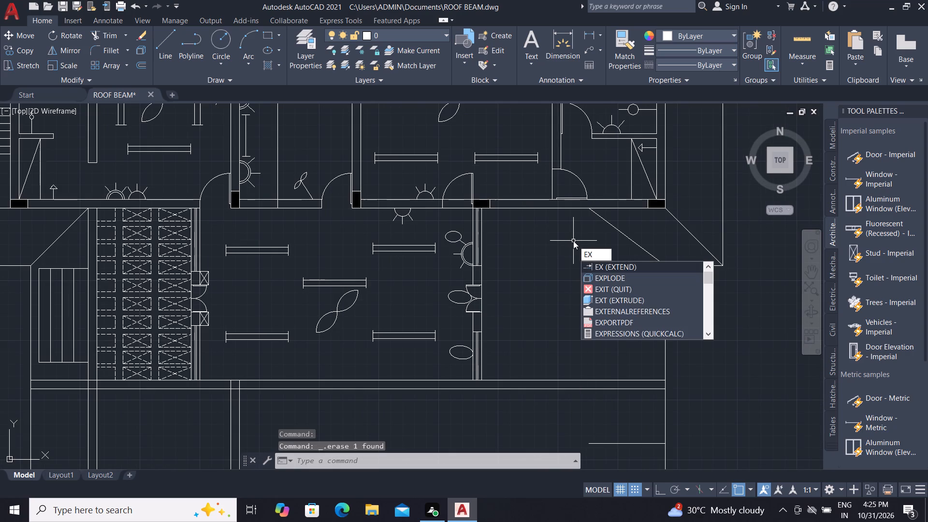
key("space")
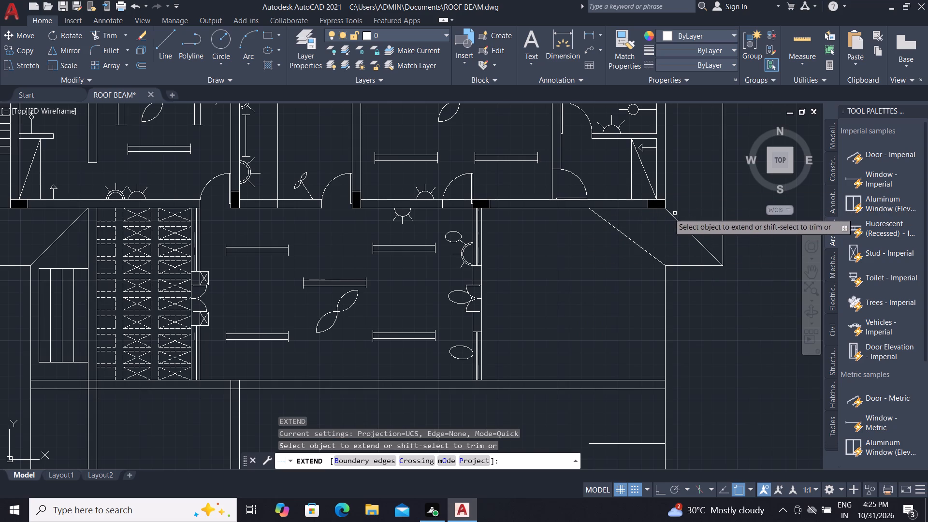
left_click(551, 196)
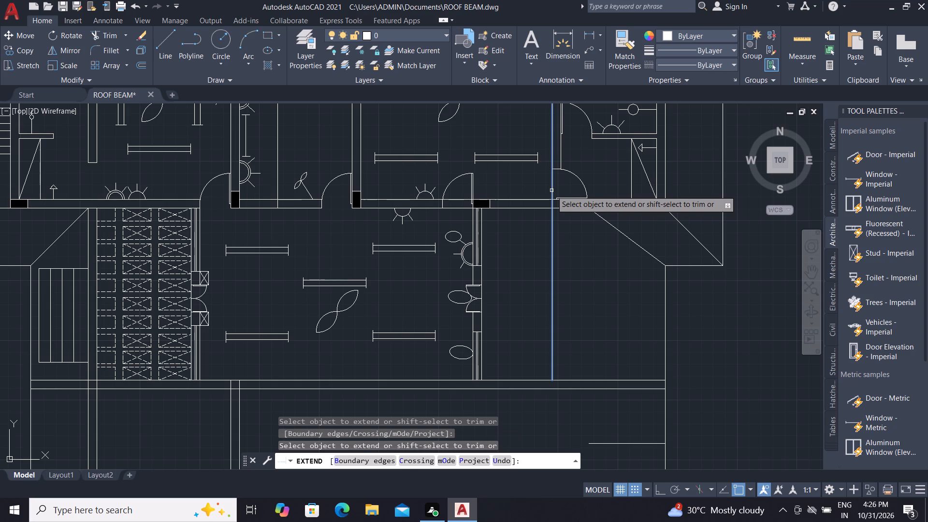
left_click(550, 189)
left_click(554, 188)
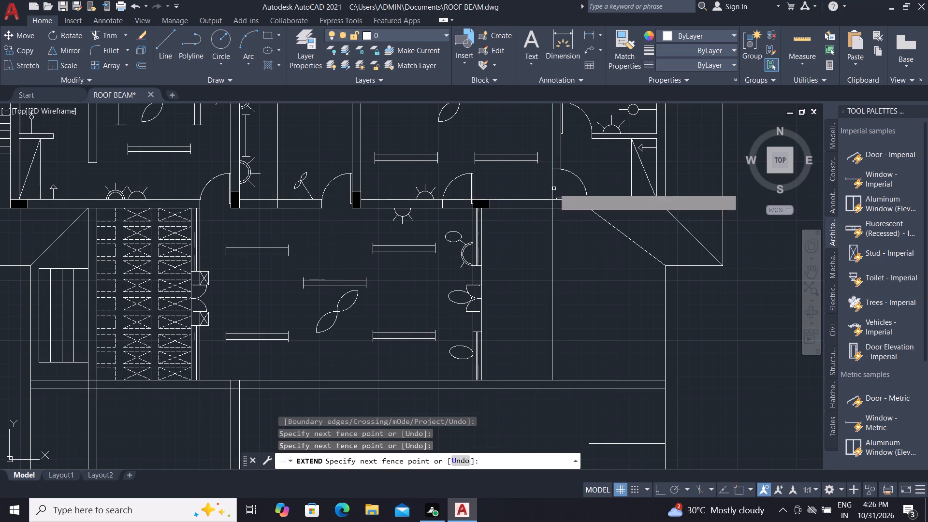
key("Escape")
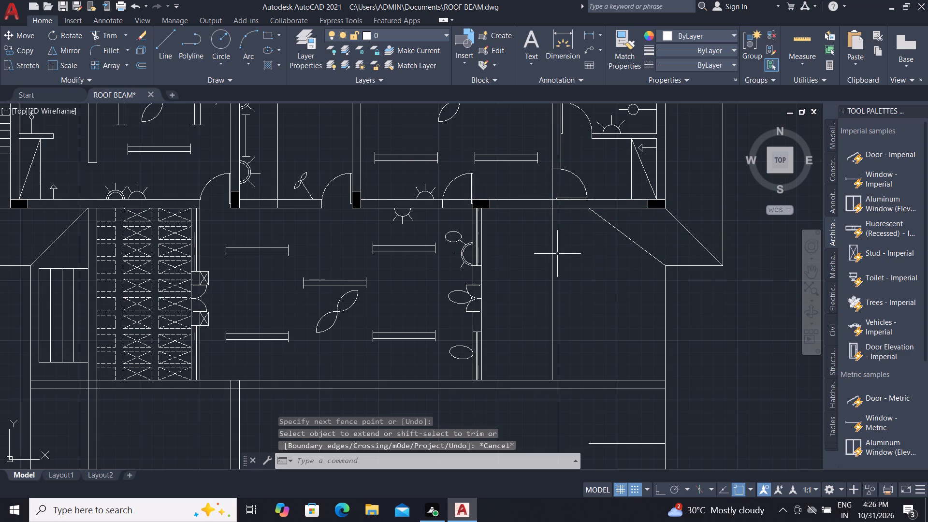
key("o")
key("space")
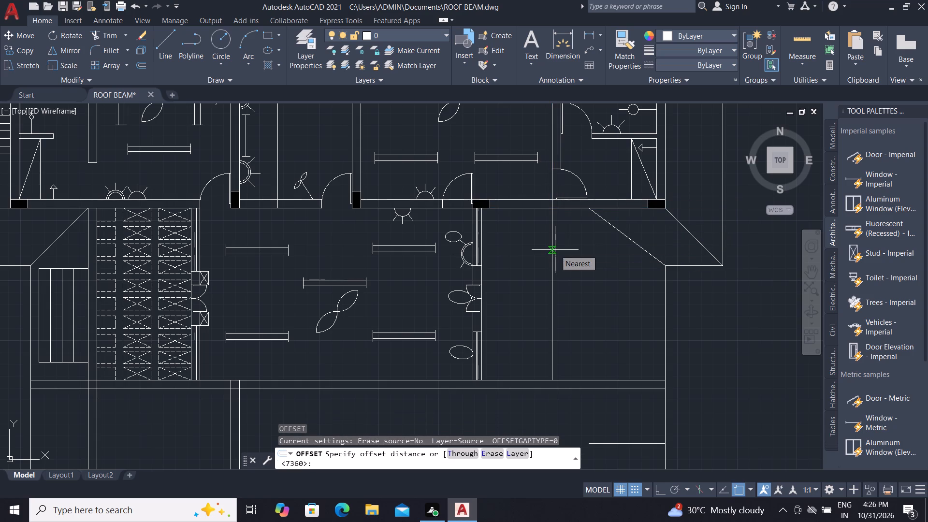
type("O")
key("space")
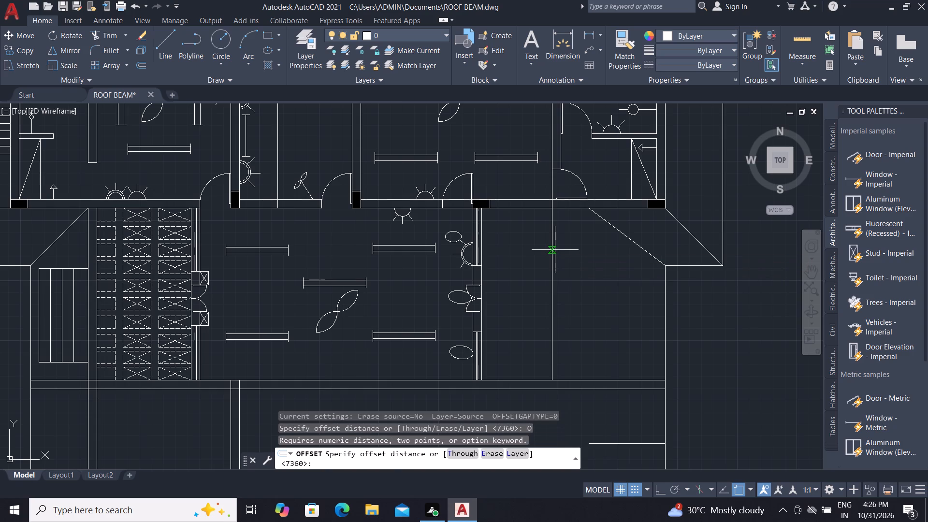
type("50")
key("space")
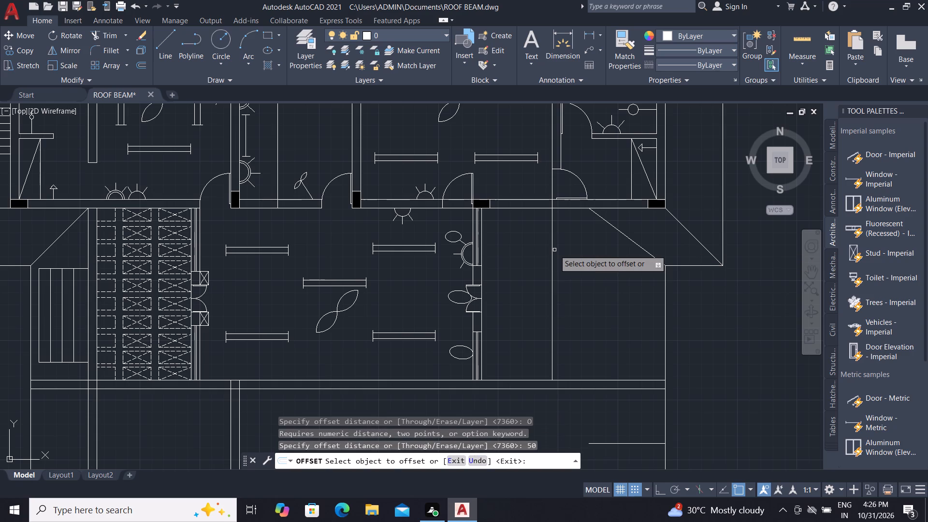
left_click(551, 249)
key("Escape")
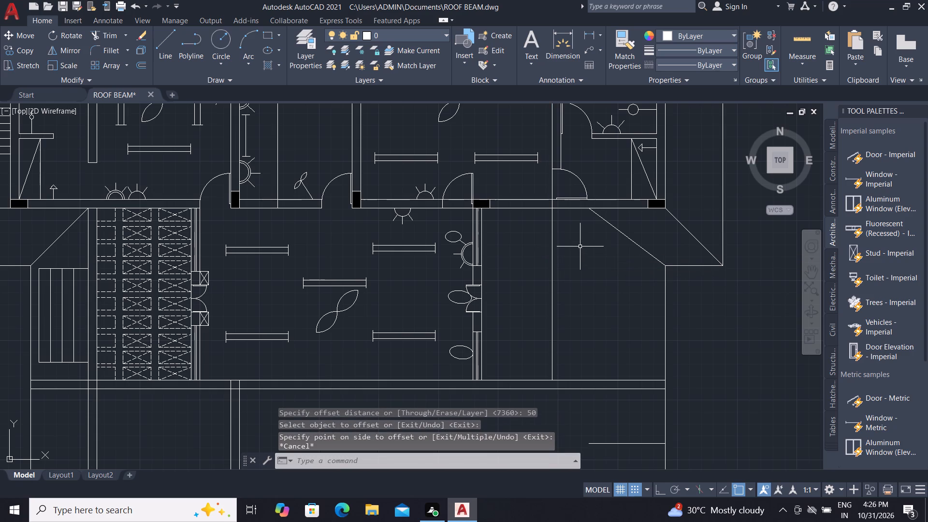
Trim the extended partition line where it crosses the thickness of the horizontal wall north of the hall.
type("TR")
key("space")
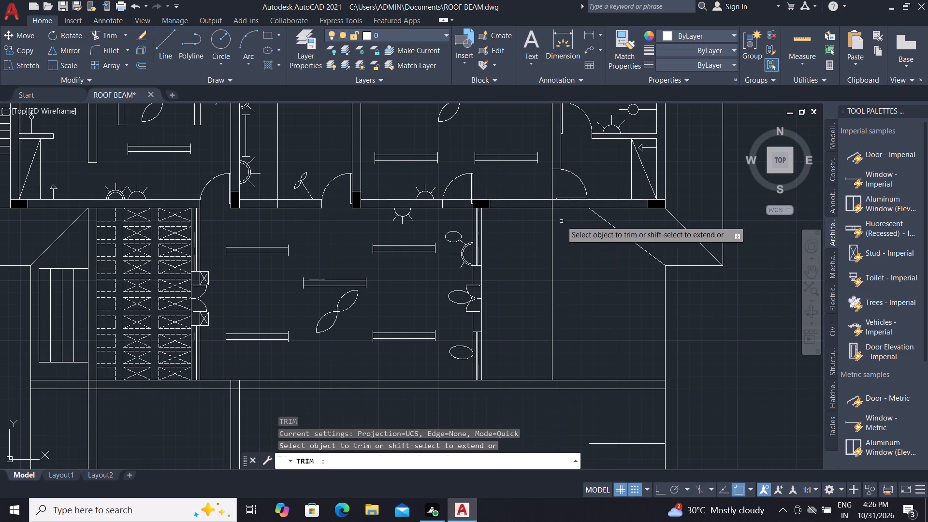
left_click(553, 203)
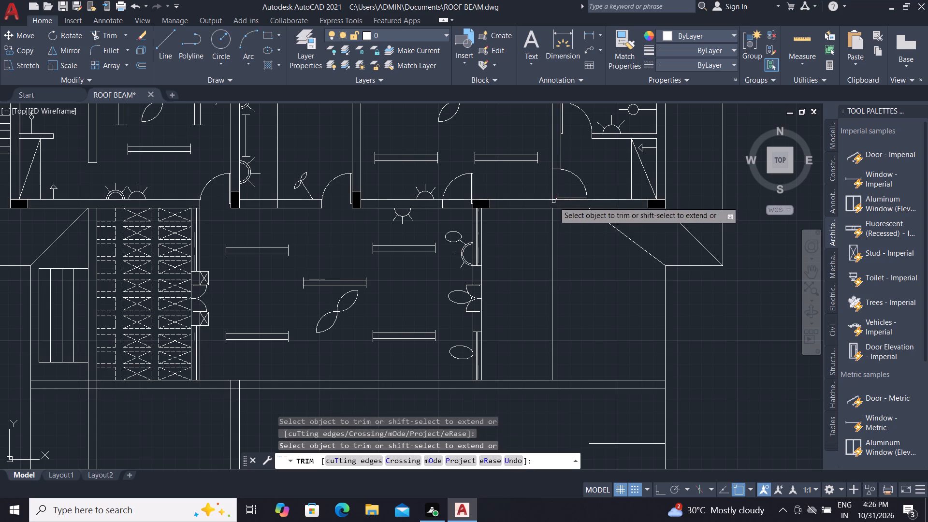
key("Escape")
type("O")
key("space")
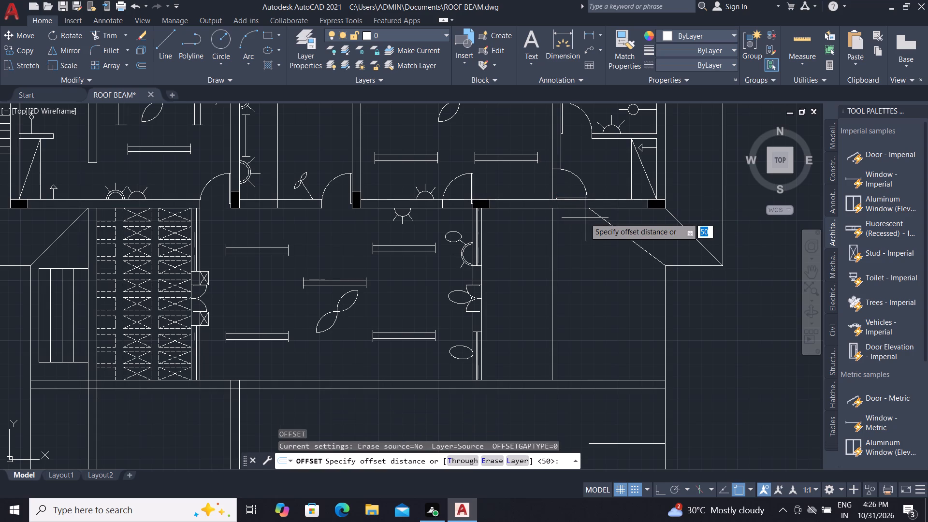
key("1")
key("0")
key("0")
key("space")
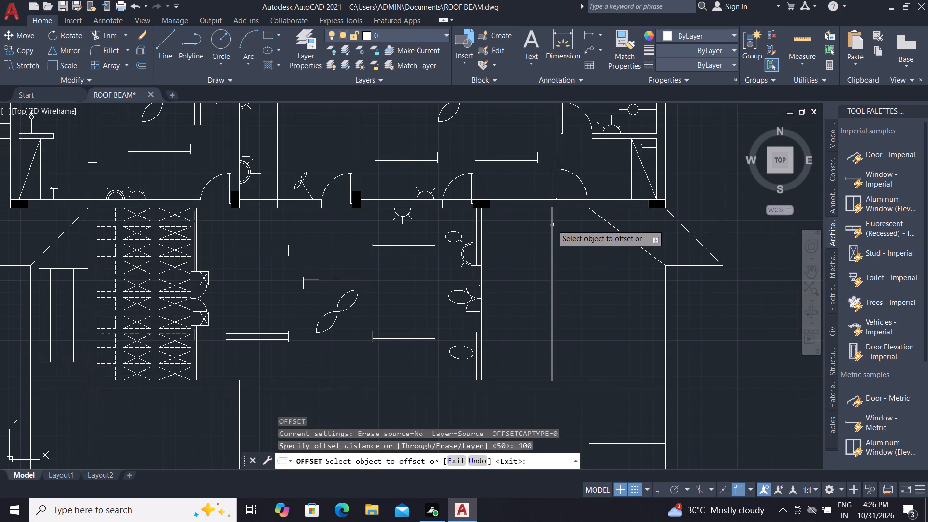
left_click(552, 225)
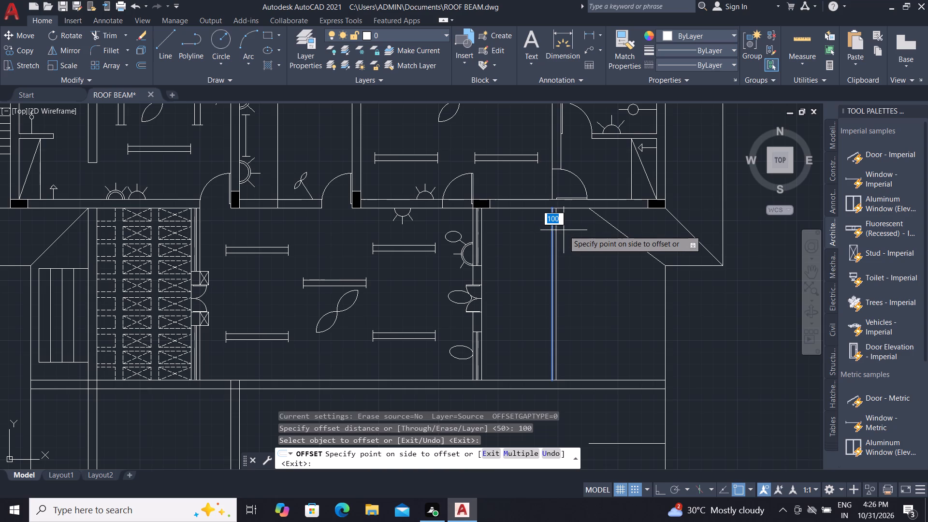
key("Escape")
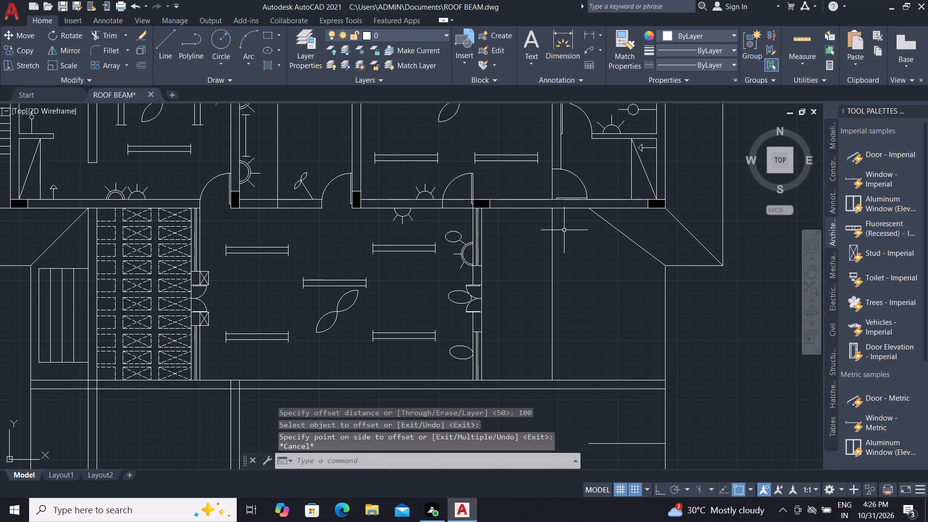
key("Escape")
Offset the extended partition line east of the hall by 230 to the east.
key("o")
key("space")
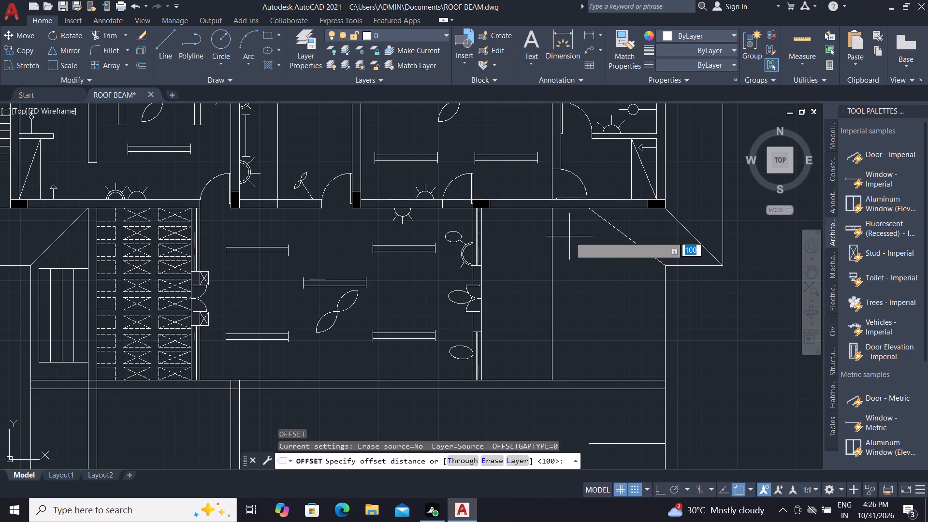
type("230")
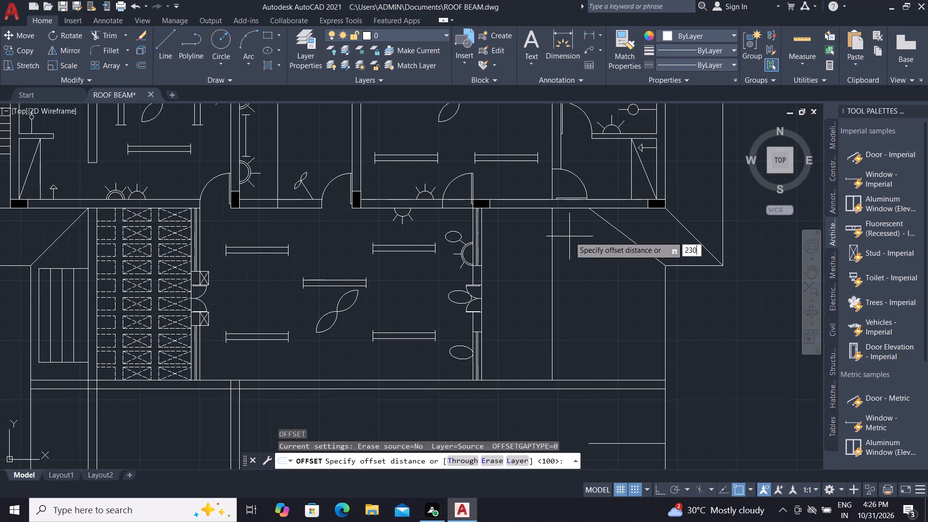
key("space")
left_click(553, 237)
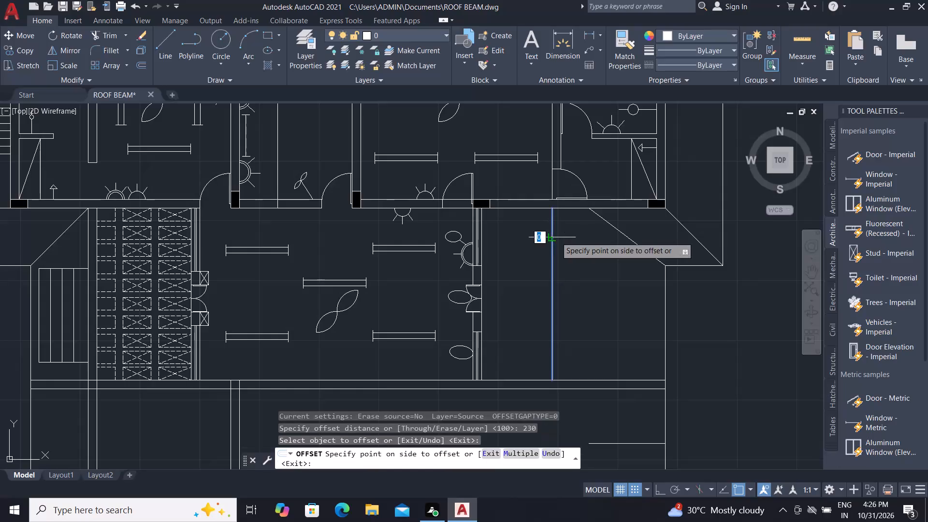
left_click(581, 242)
key("Escape")
Offset the same partition line by 150 to the west.
type("O")
key("space")
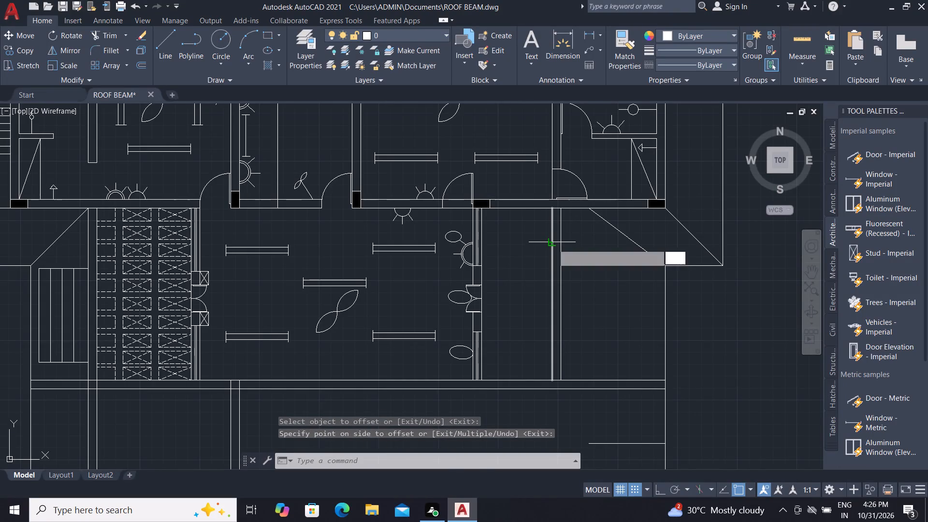
key("1")
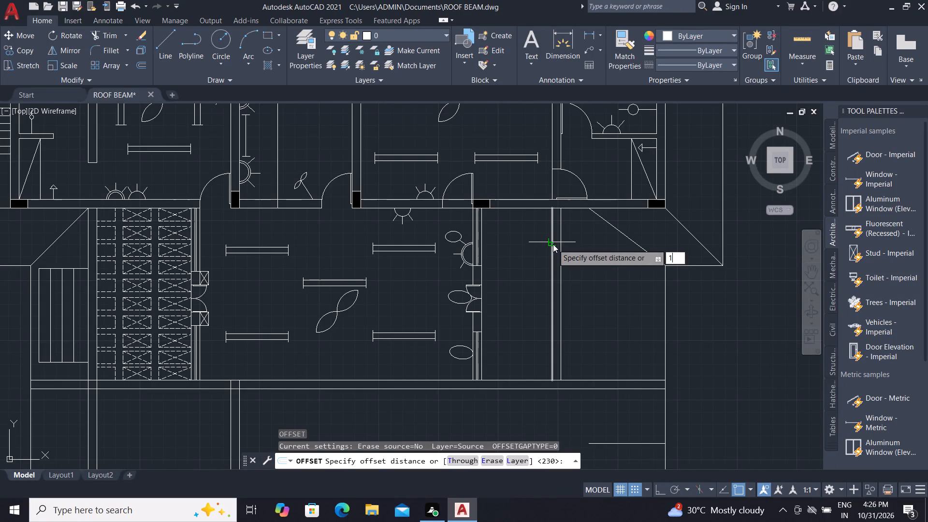
type("50")
key("space")
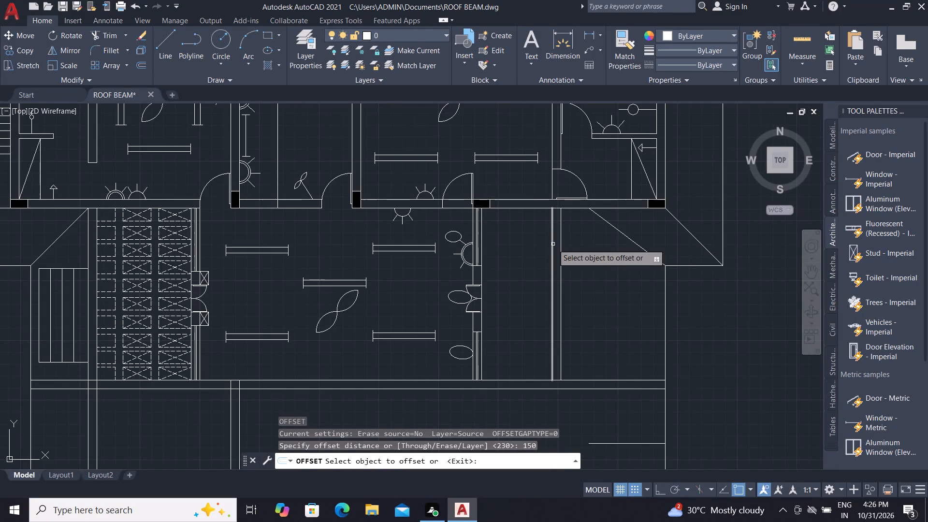
left_click(553, 244)
left_click(522, 241)
key("Escape")
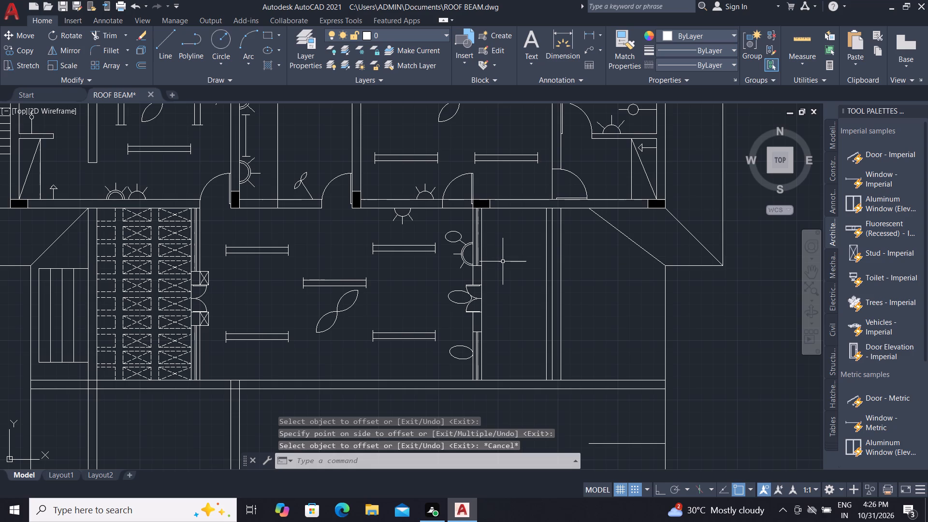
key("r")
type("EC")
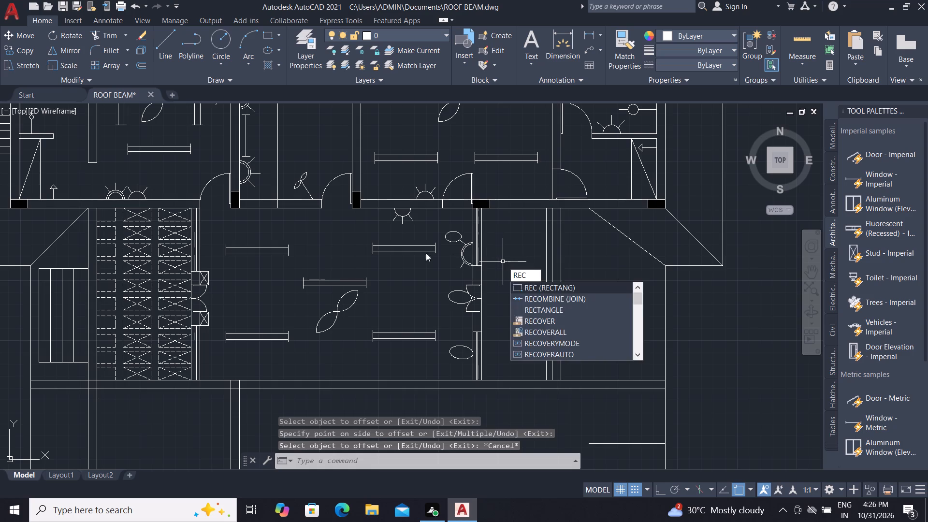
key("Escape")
Mirror the three columns of dashed boxes west of the hall about a north-south line through the hall, keeping the originals.
scroll(88, 209, "up", 1)
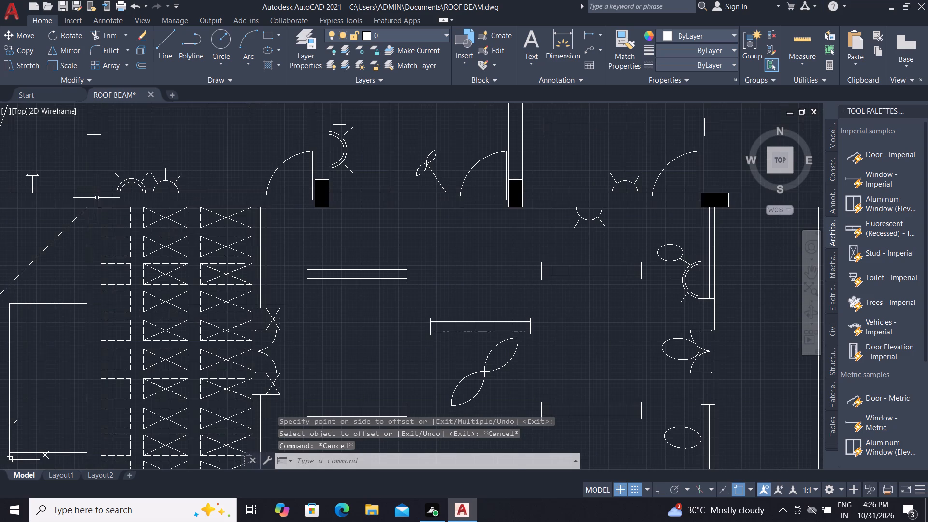
left_click(96, 197)
scroll(95, 209, "down", 1)
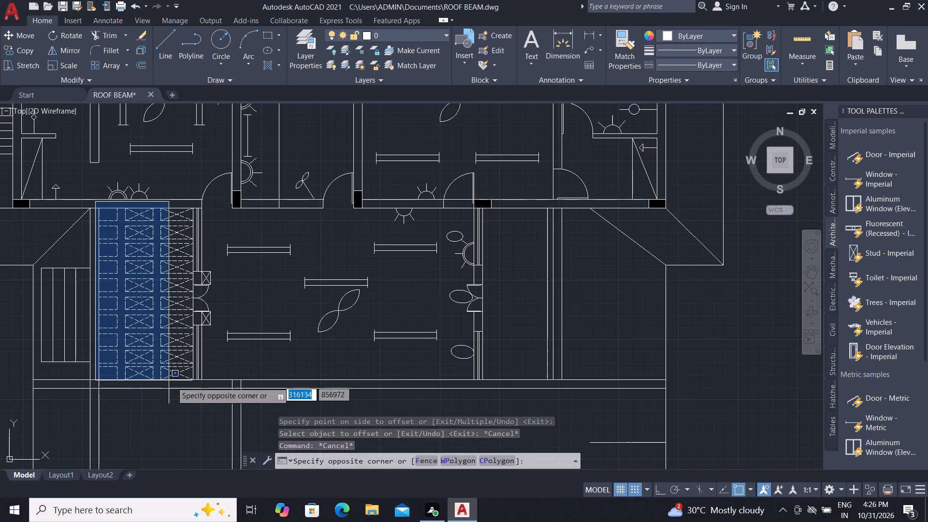
left_click(195, 381)
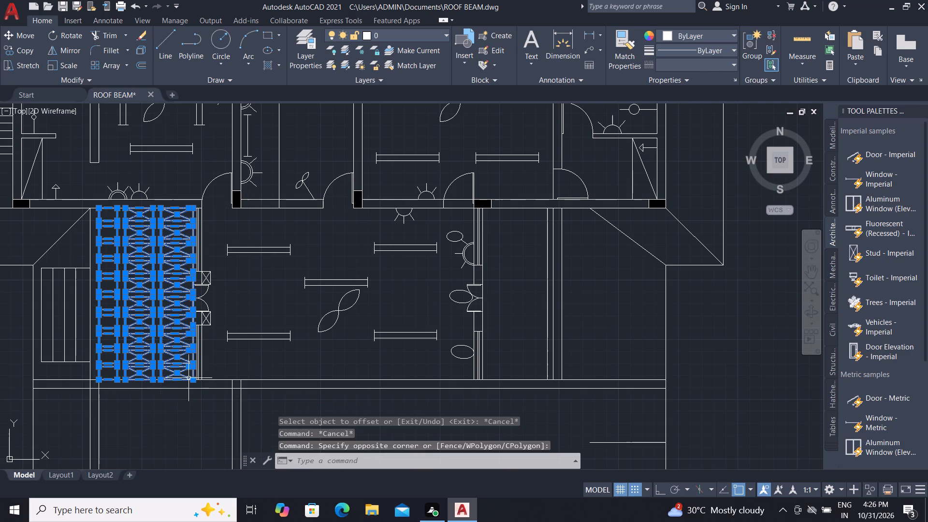
type("MI")
key("space")
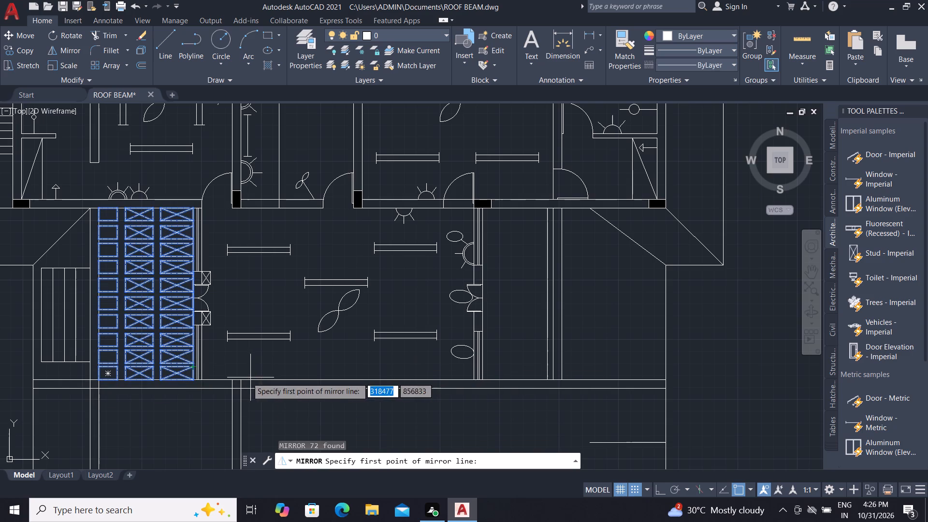
left_click(360, 380)
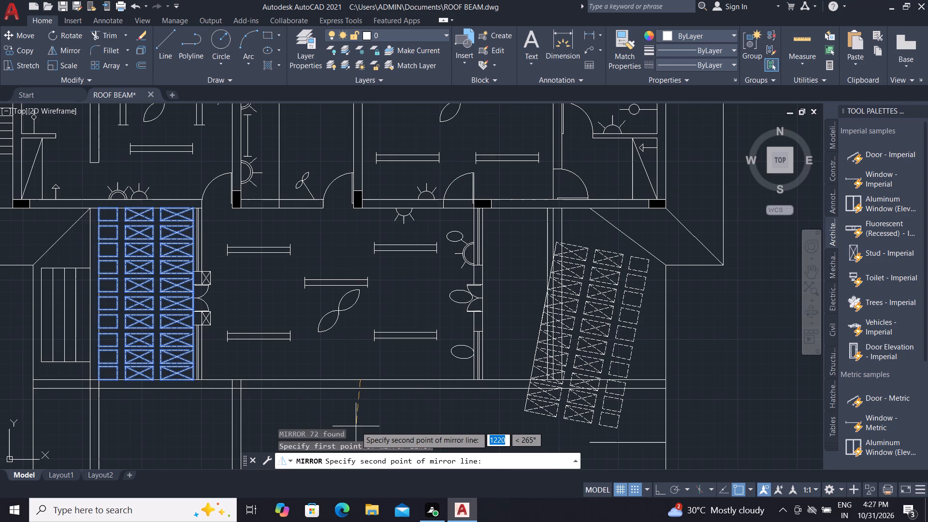
scroll(368, 422, "down", 3)
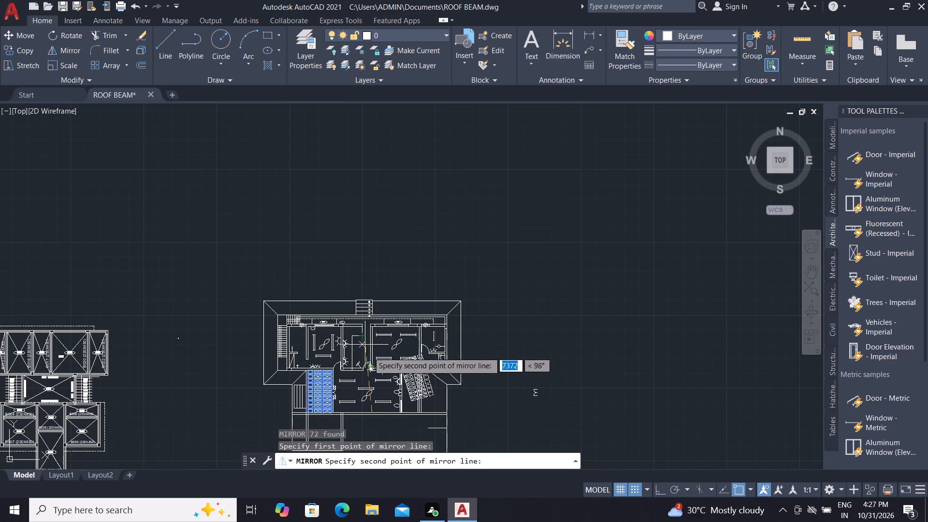
scroll(372, 358, "up", 3)
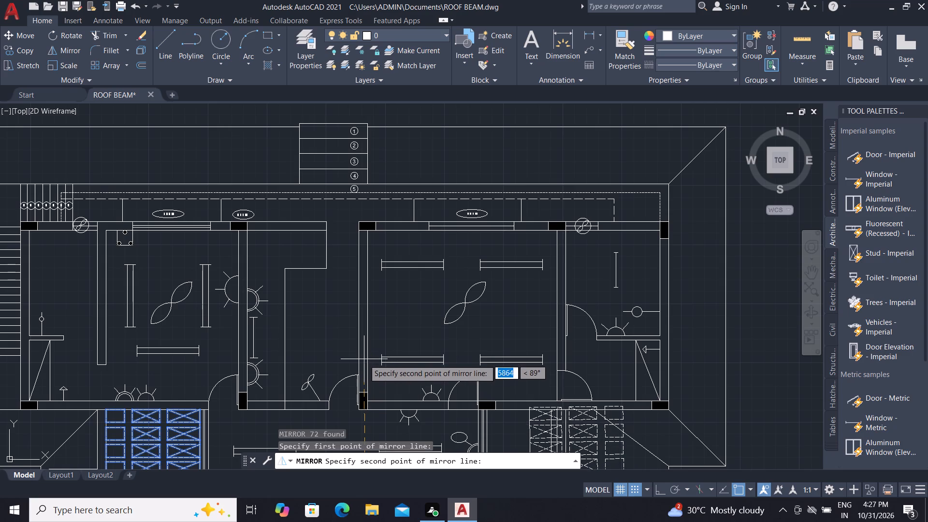
left_click(366, 390)
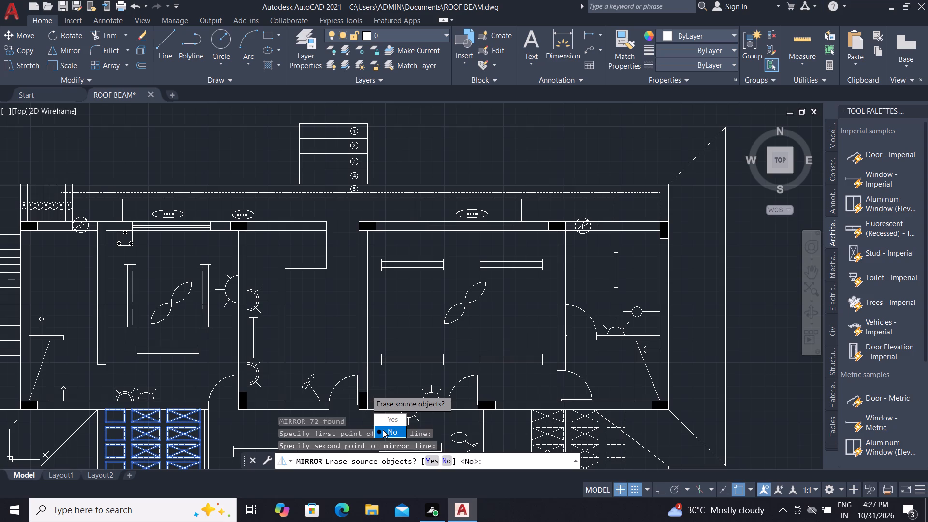
left_click_drag(383, 430, 366, 390)
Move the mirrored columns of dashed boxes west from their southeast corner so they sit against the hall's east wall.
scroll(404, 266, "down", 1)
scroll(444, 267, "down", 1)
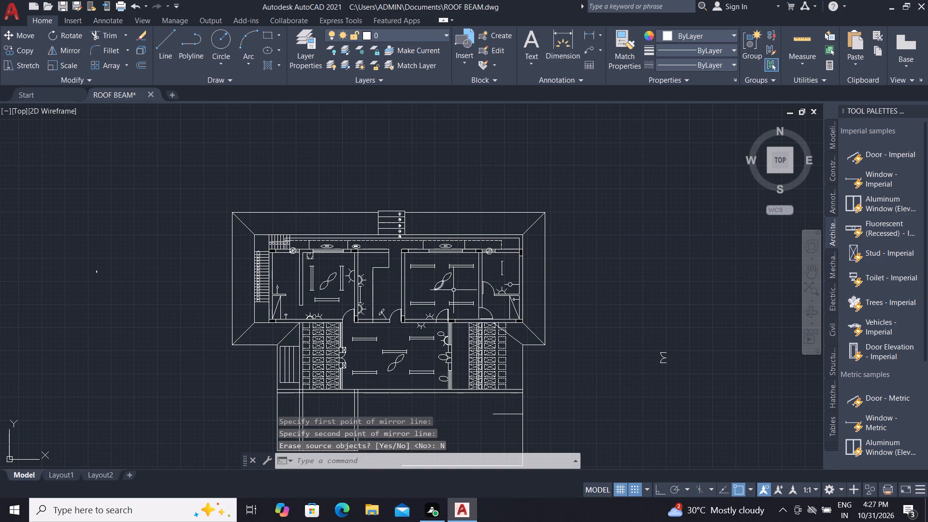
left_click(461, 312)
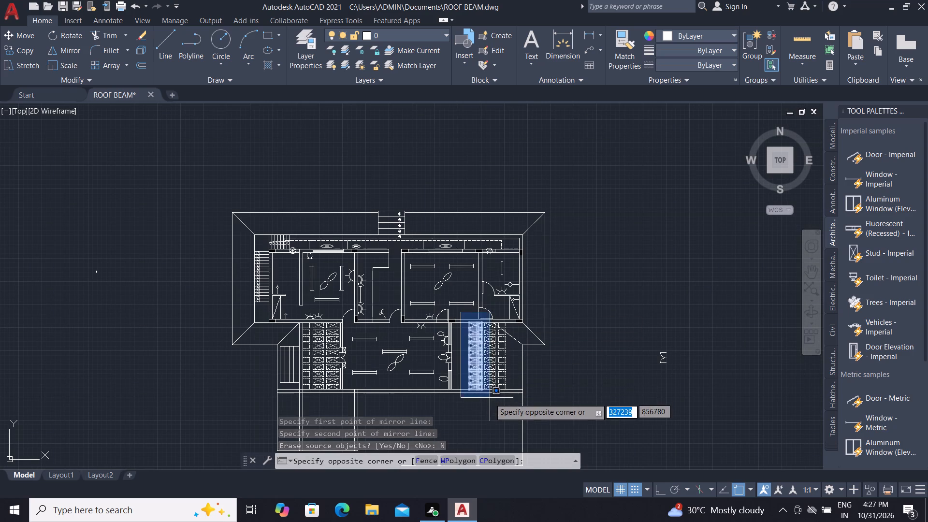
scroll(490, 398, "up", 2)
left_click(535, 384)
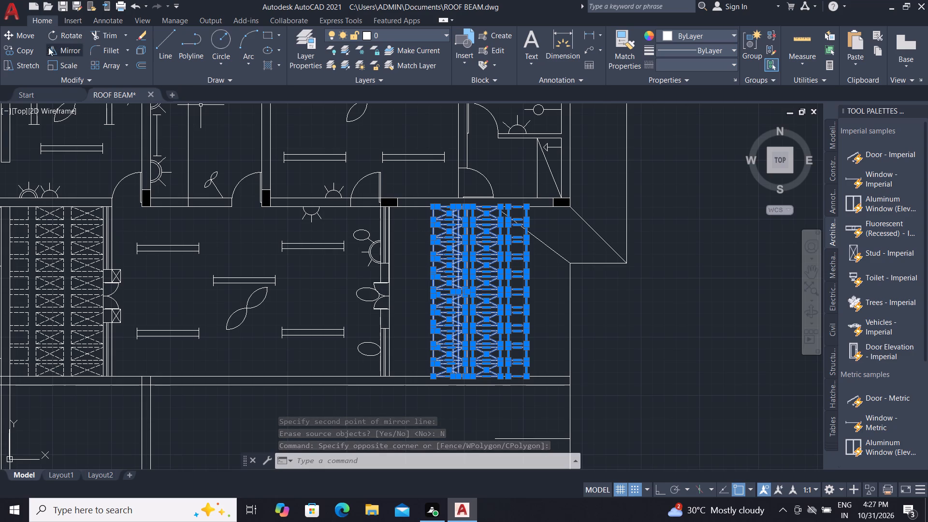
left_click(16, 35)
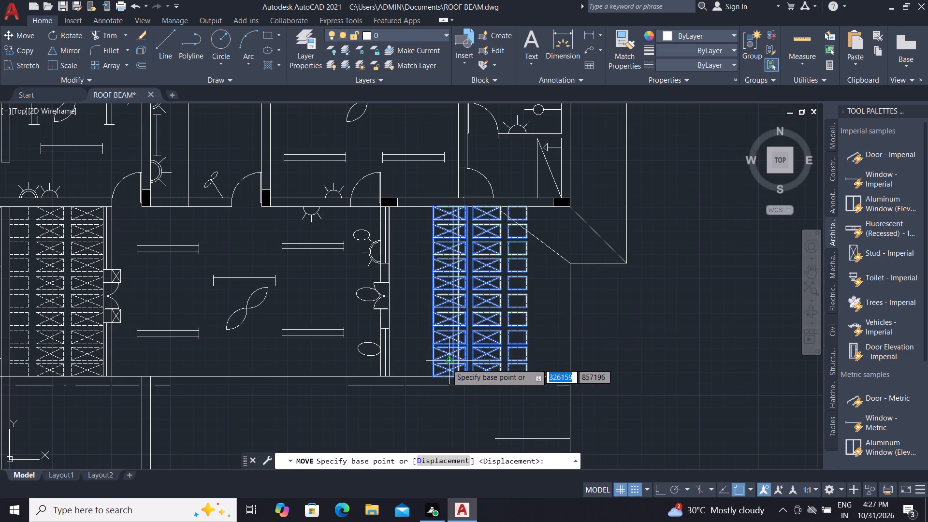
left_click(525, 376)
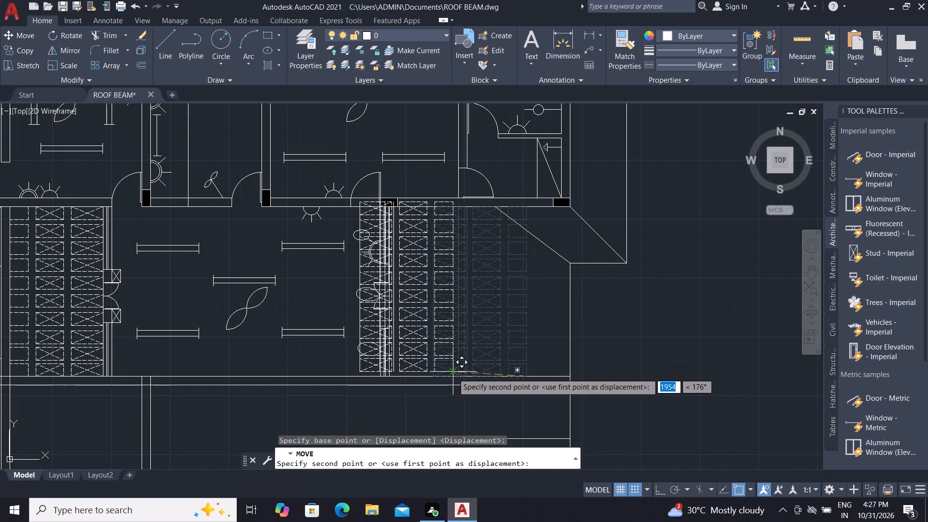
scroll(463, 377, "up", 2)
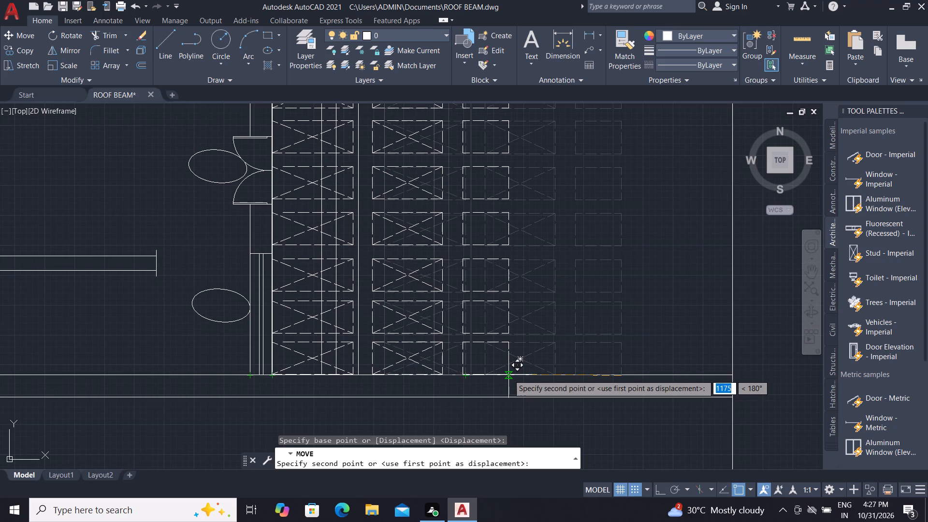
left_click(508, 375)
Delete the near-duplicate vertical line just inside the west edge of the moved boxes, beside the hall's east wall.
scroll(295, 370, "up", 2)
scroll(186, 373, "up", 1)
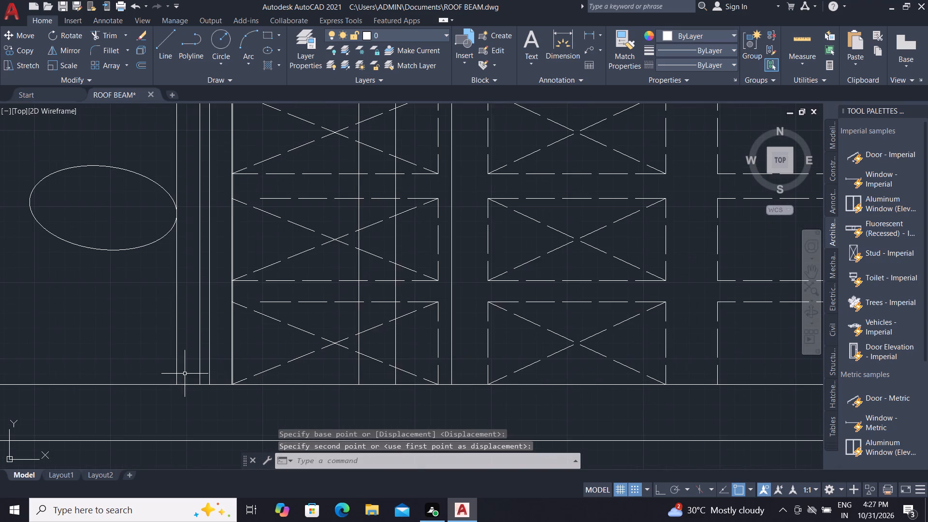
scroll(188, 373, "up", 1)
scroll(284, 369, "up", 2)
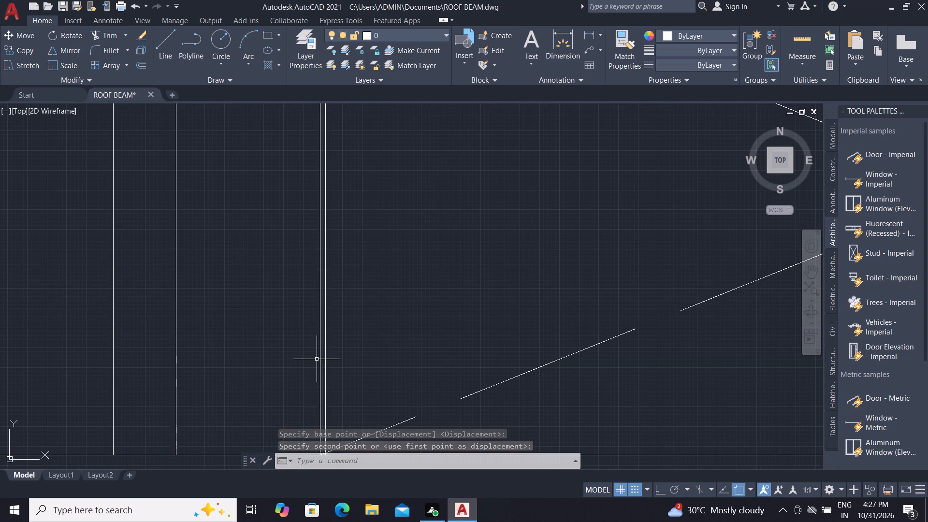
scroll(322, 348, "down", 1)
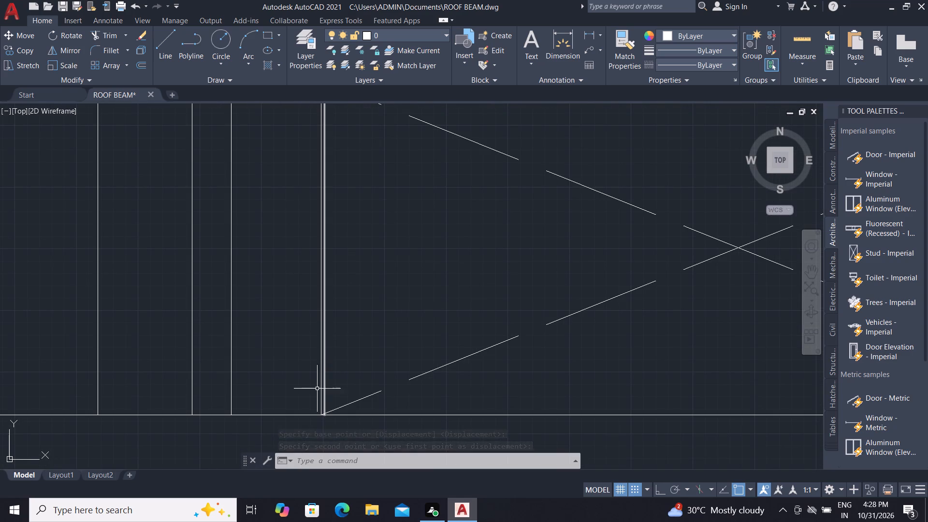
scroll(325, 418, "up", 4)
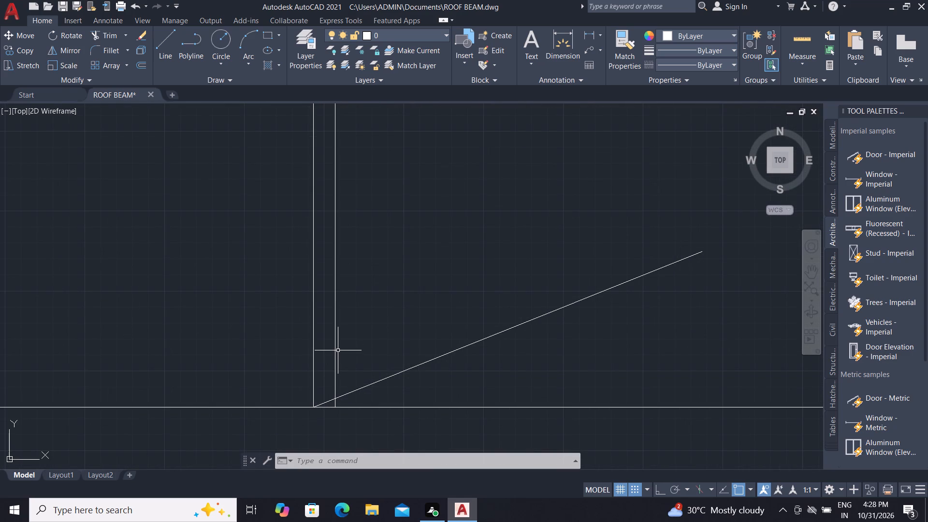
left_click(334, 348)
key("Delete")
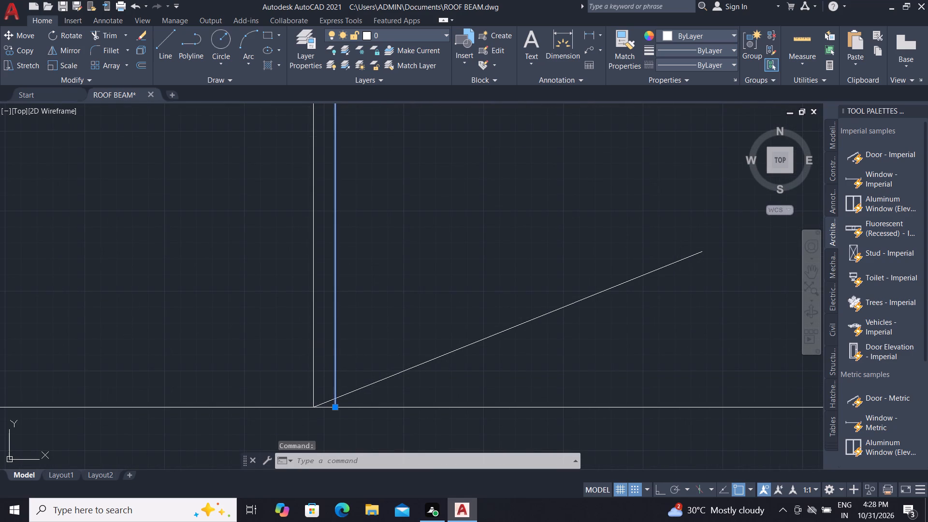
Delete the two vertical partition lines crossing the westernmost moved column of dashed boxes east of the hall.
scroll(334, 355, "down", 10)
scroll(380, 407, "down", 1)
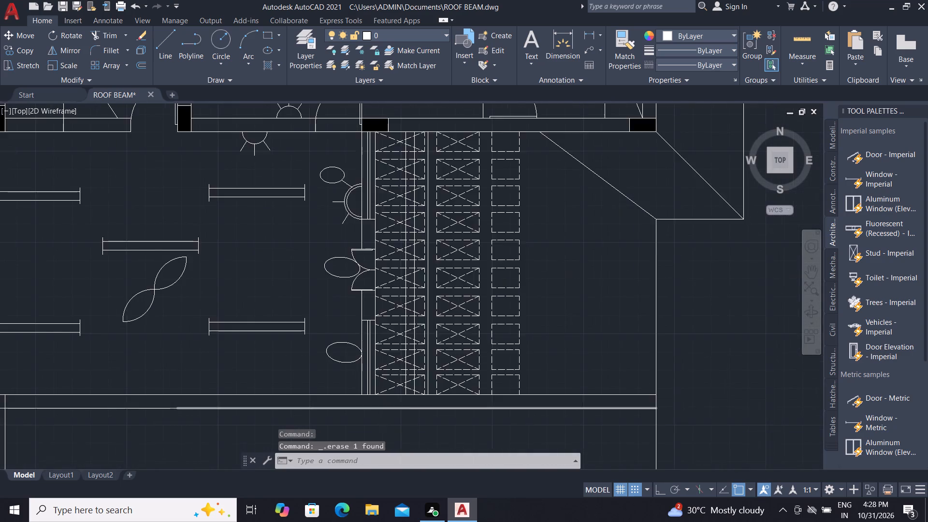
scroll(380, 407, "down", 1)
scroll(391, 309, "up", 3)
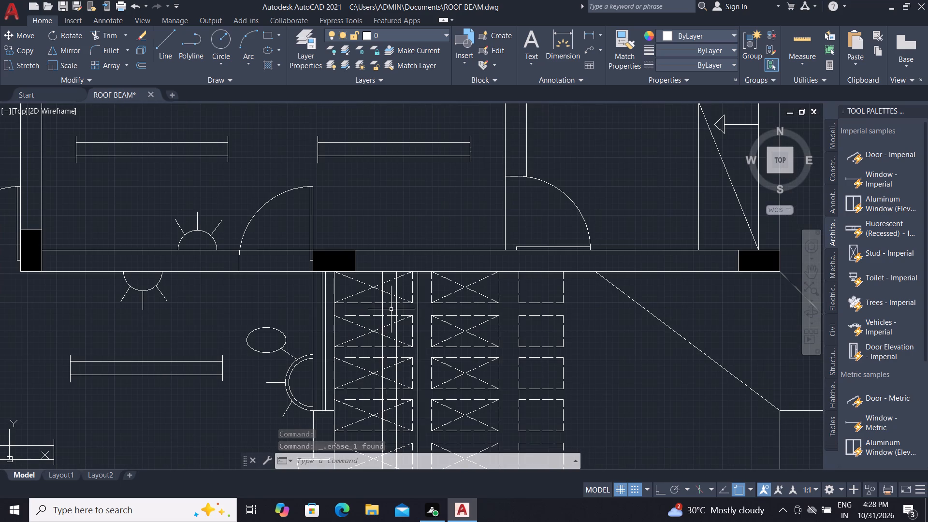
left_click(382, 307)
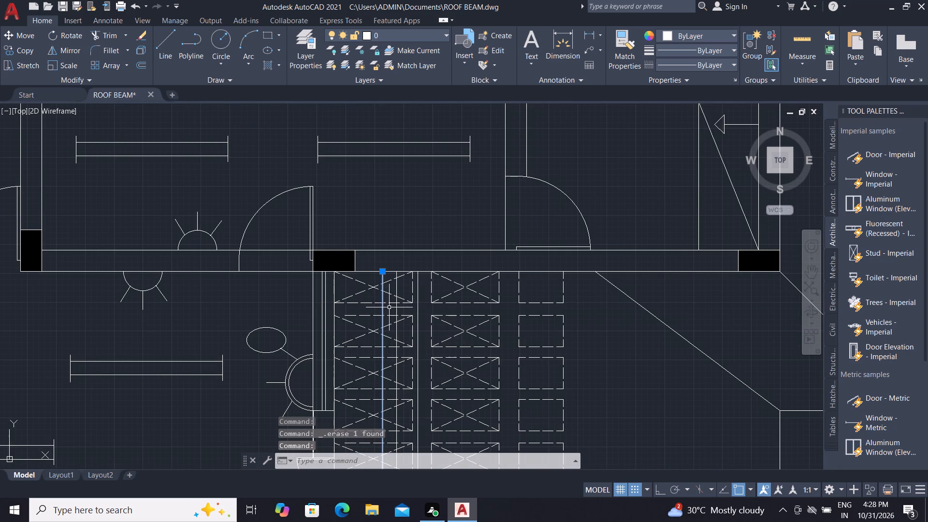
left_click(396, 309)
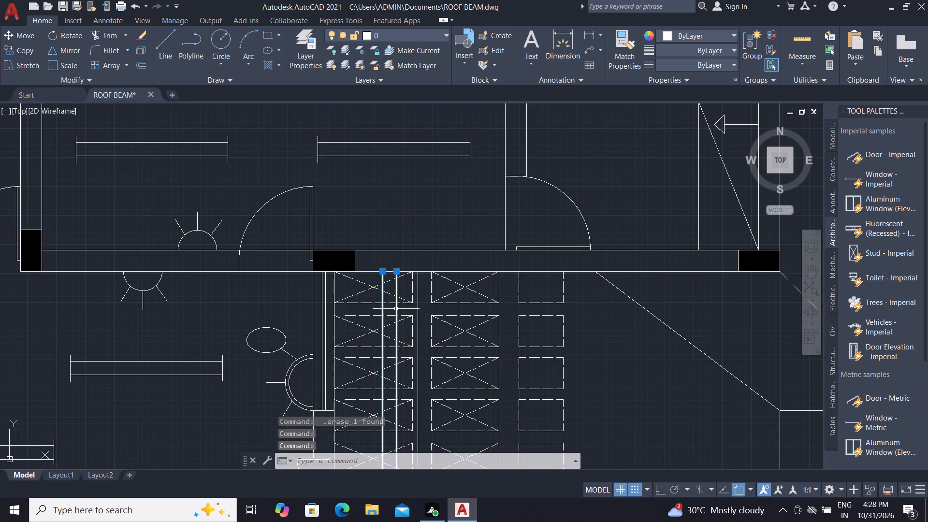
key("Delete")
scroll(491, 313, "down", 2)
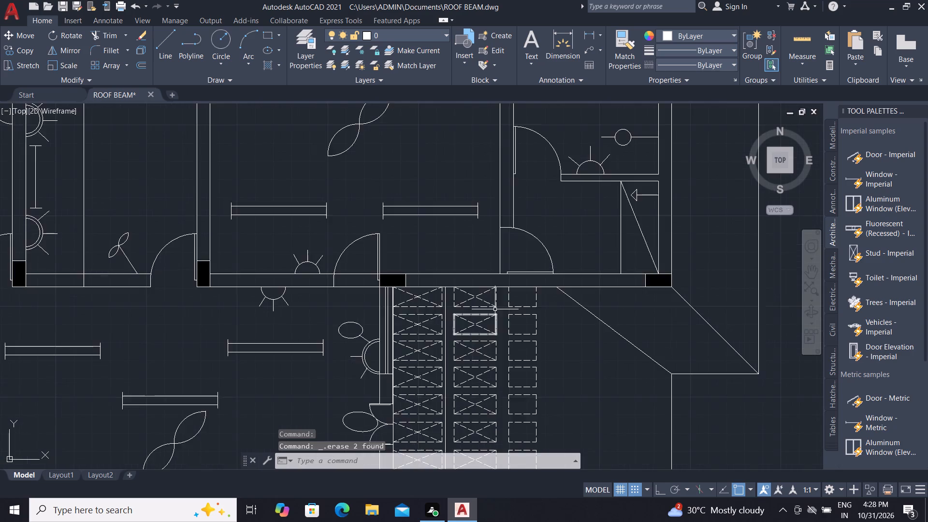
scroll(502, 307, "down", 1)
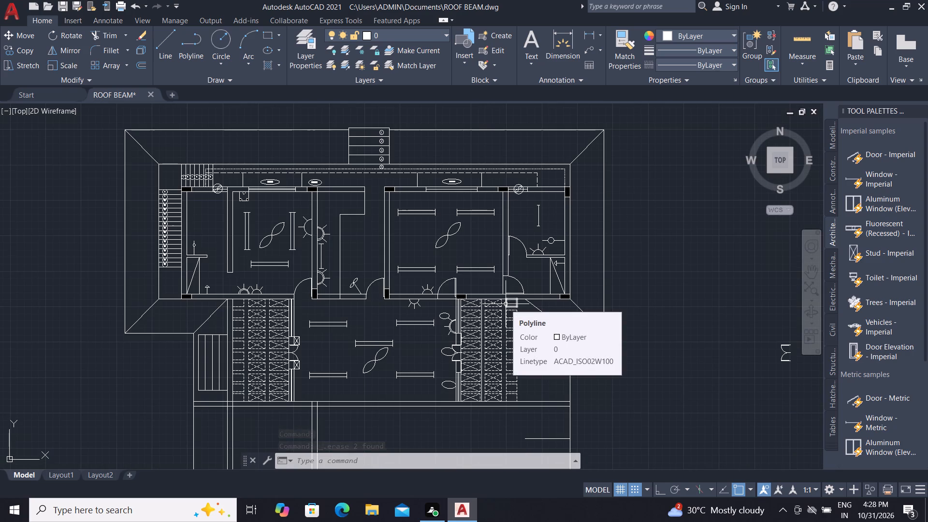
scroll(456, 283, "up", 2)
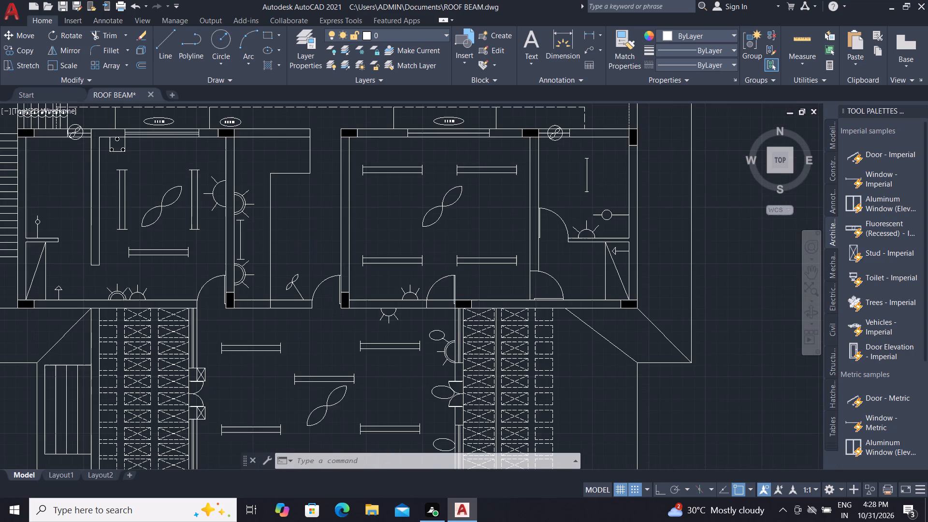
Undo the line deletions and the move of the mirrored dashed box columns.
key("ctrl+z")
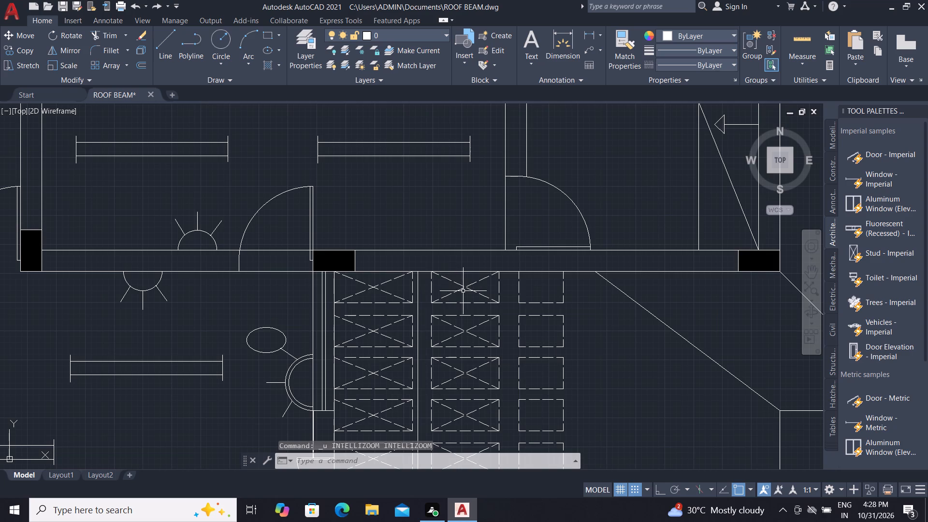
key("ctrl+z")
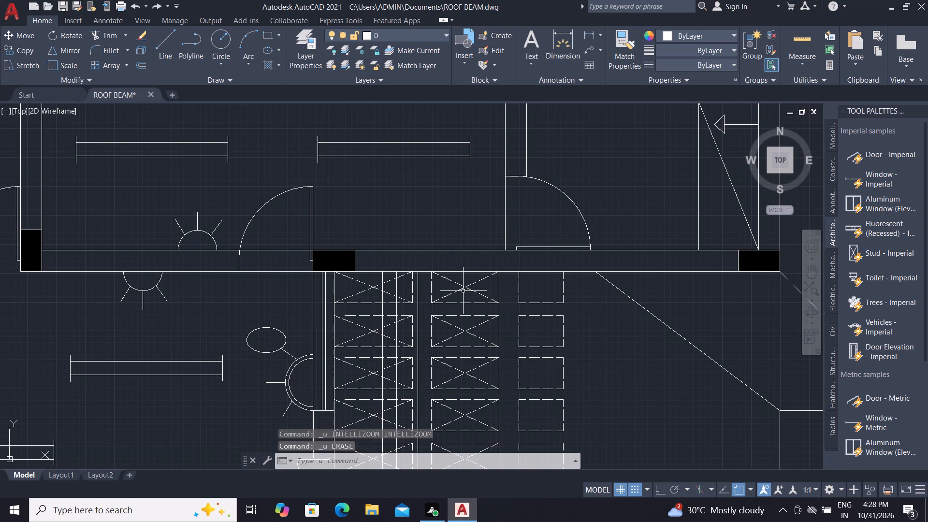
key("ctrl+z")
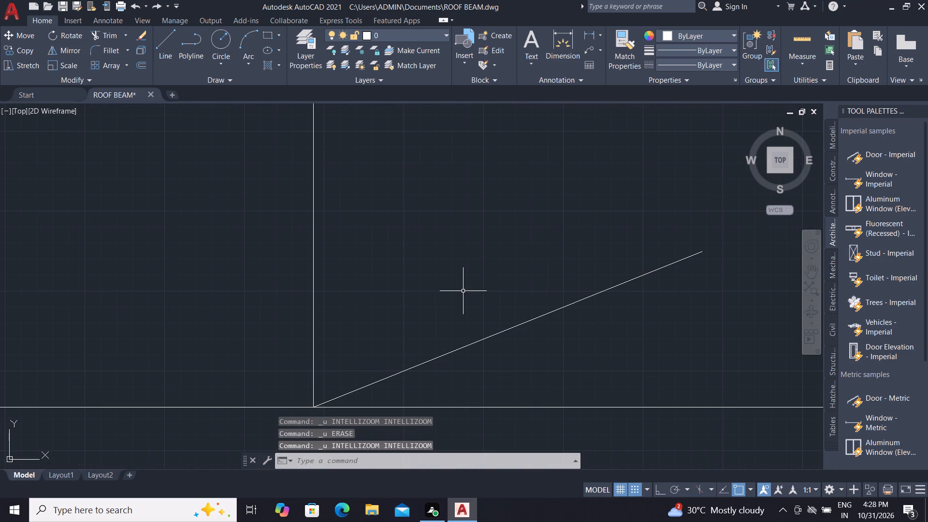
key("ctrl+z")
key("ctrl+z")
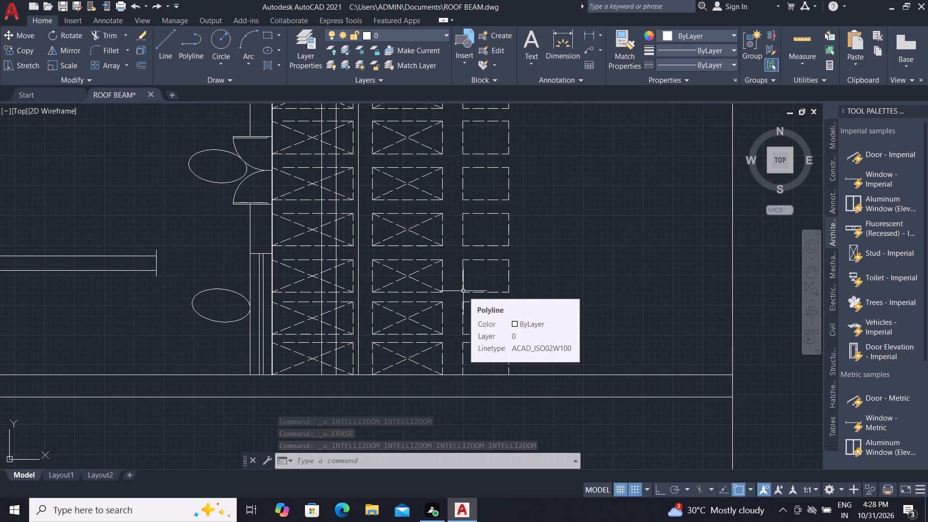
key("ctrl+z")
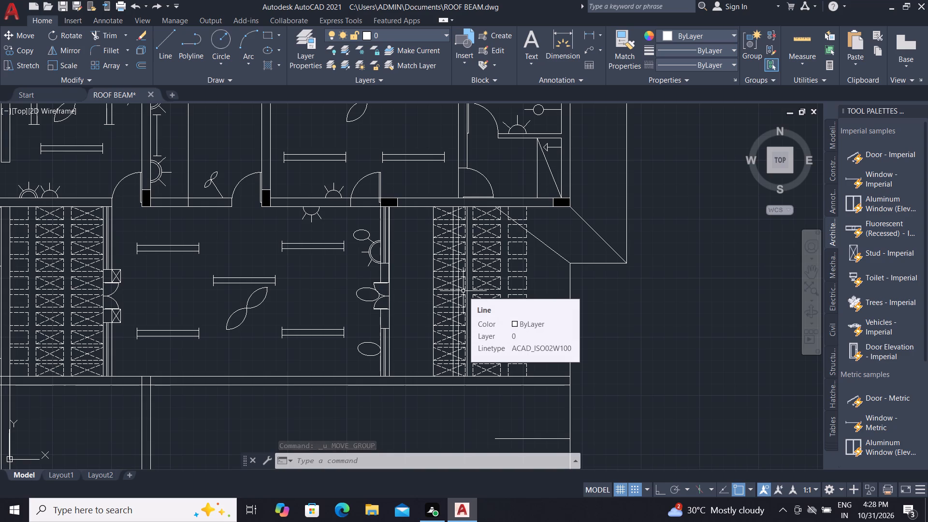
Undo the mirroring of the dashed box columns and the 150 offset of the partition line.
key("ctrl+z")
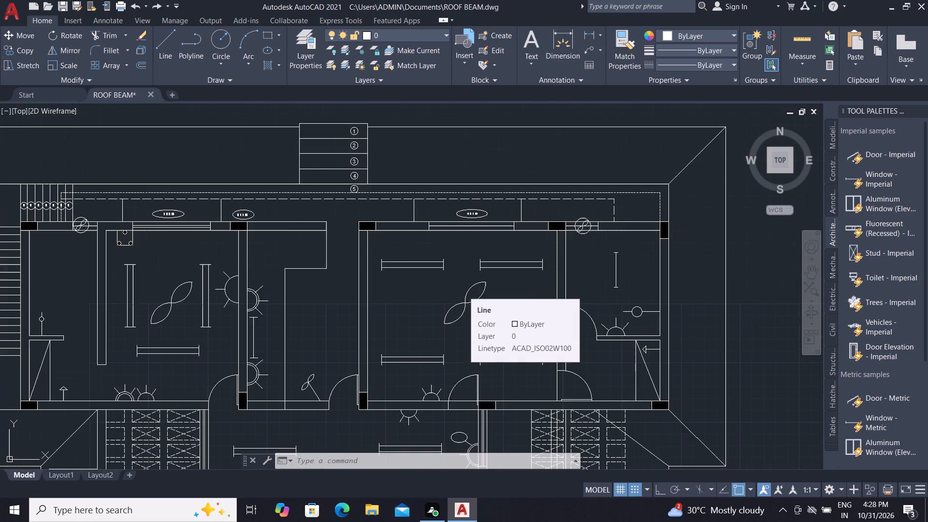
key("ctrl+z")
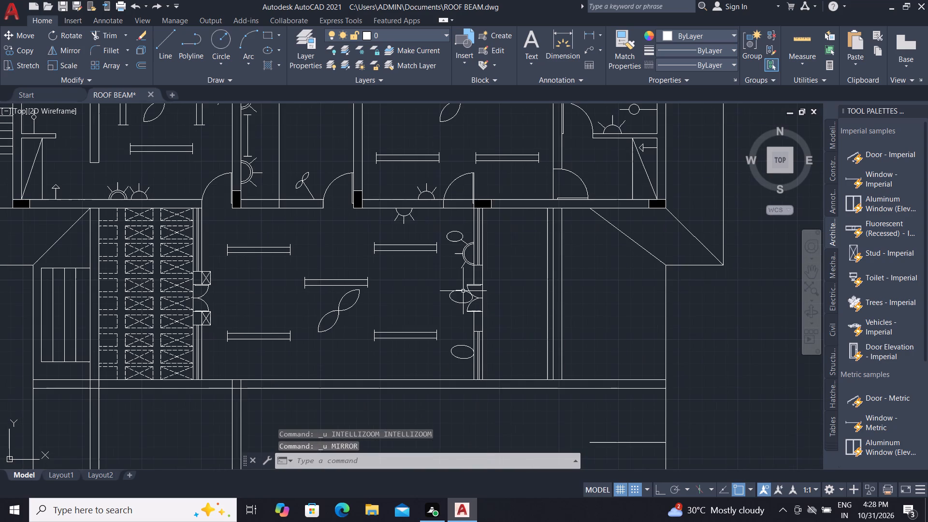
key("ctrl+z")
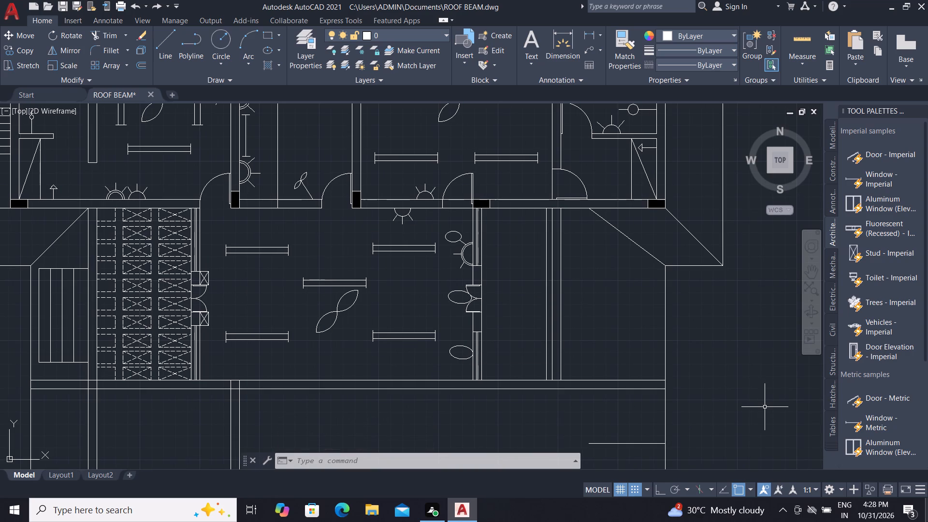
key("ctrl+z")
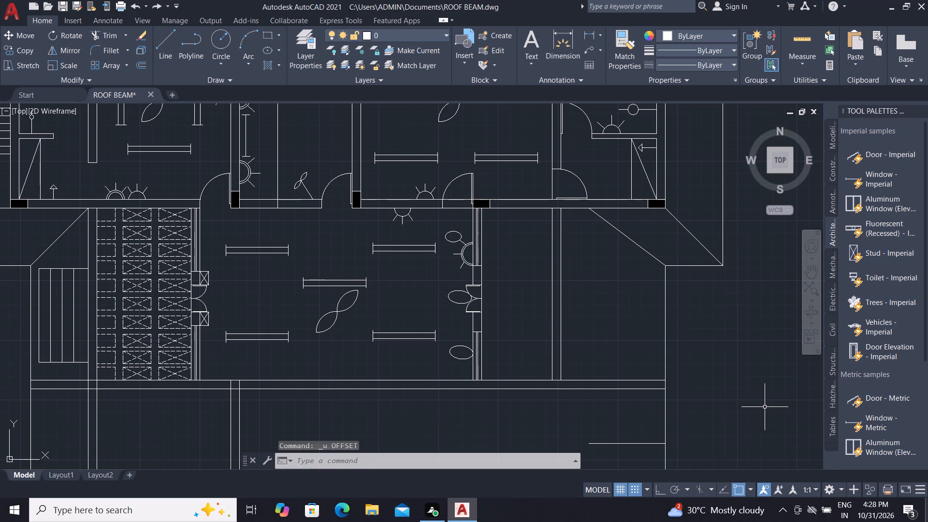
Offset the western line of the partition pair east of the hall by 100 to the west.
scroll(927, 356, "right", 20)
scroll(927, 356, "right", 20)
scroll(927, 356, "right", 14)
key("o")
scroll(927, 356, "left", 2)
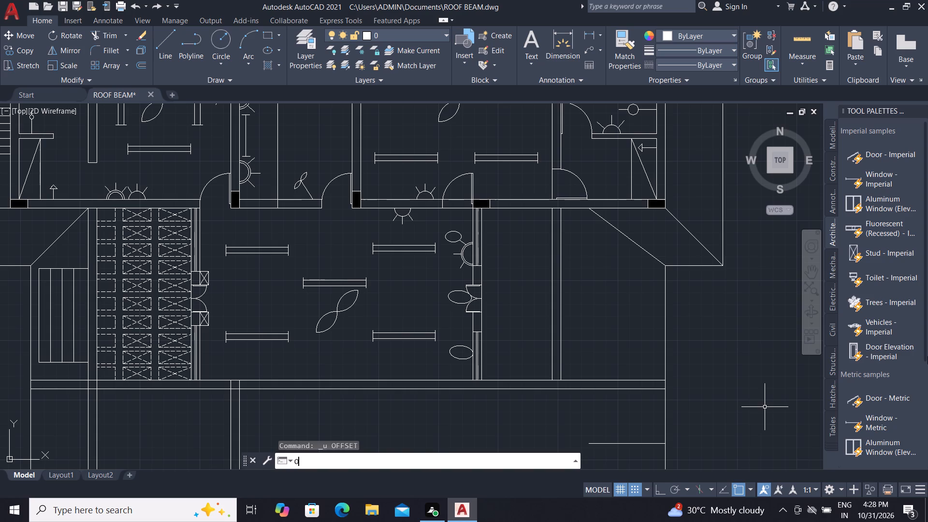
scroll(927, 356, "left", 8)
key("space")
scroll(927, 356, "left", 6)
key("1")
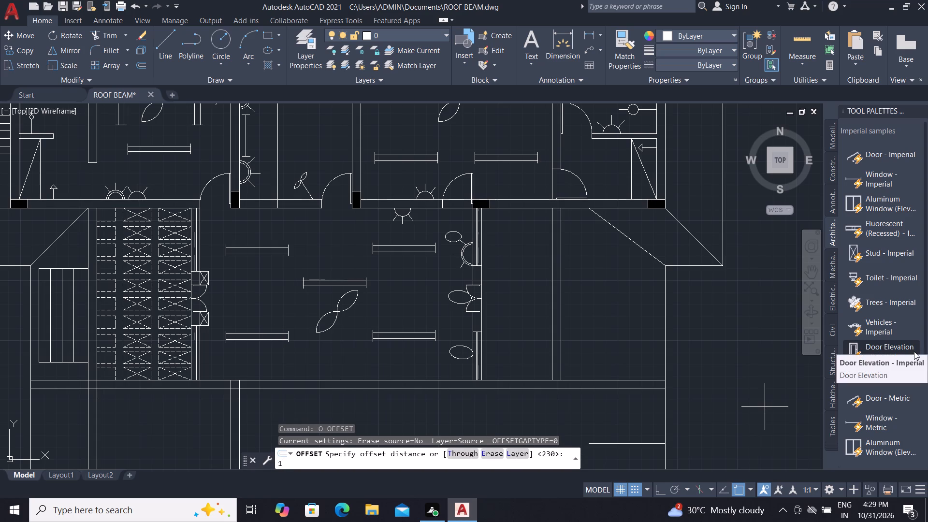
type("00")
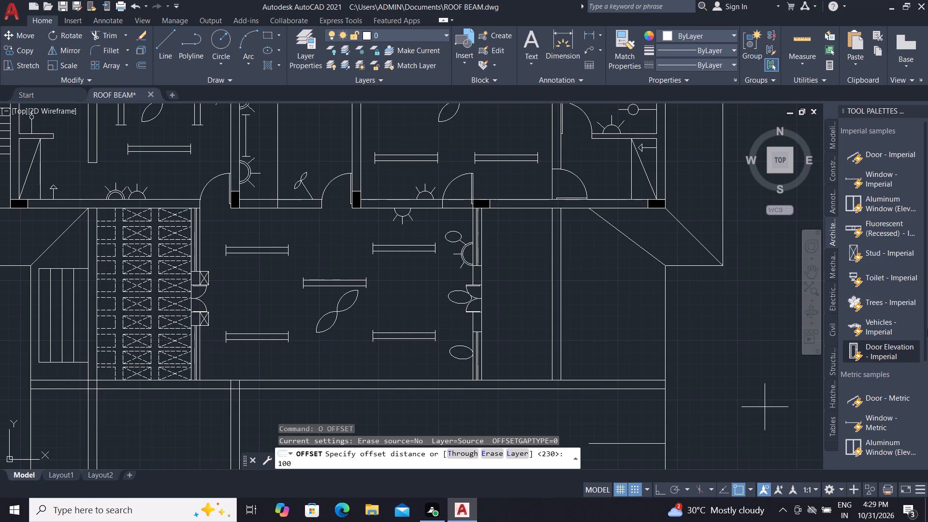
key("space")
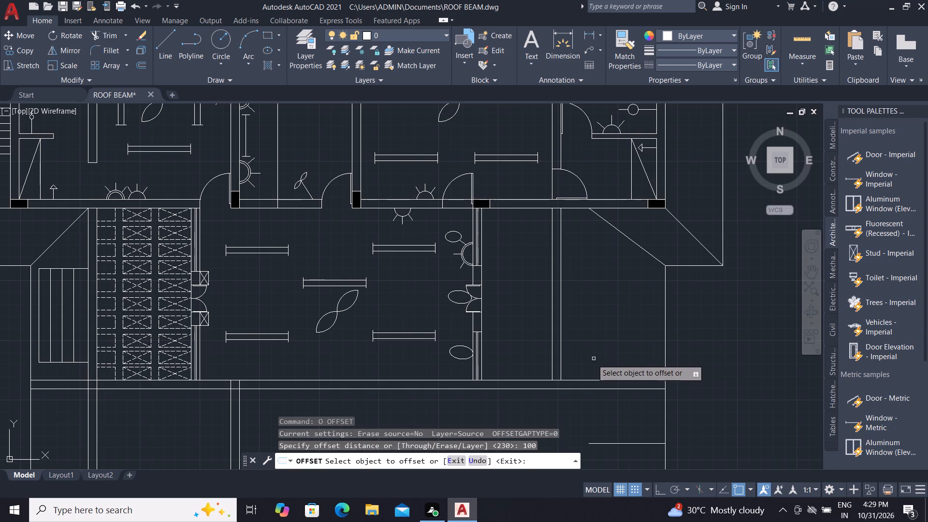
left_click(553, 363)
left_click(537, 369)
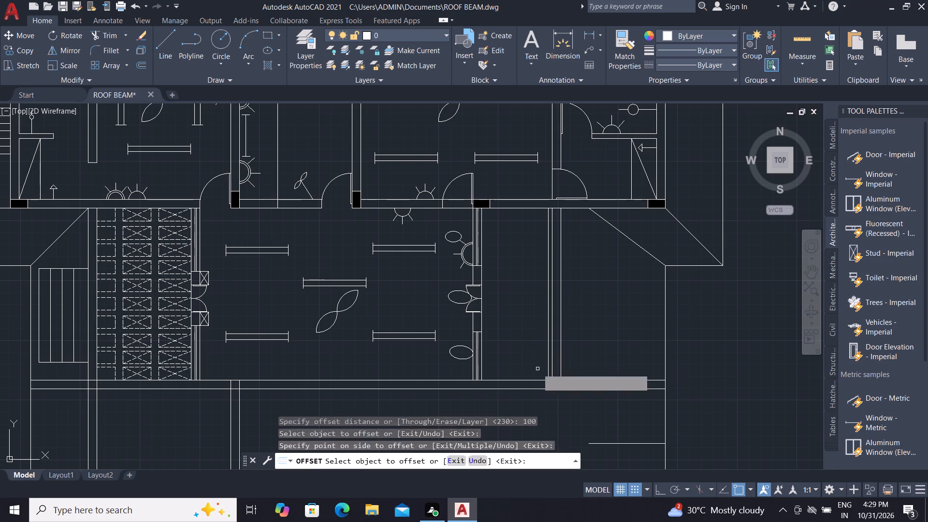
key("Escape")
key("Escape")
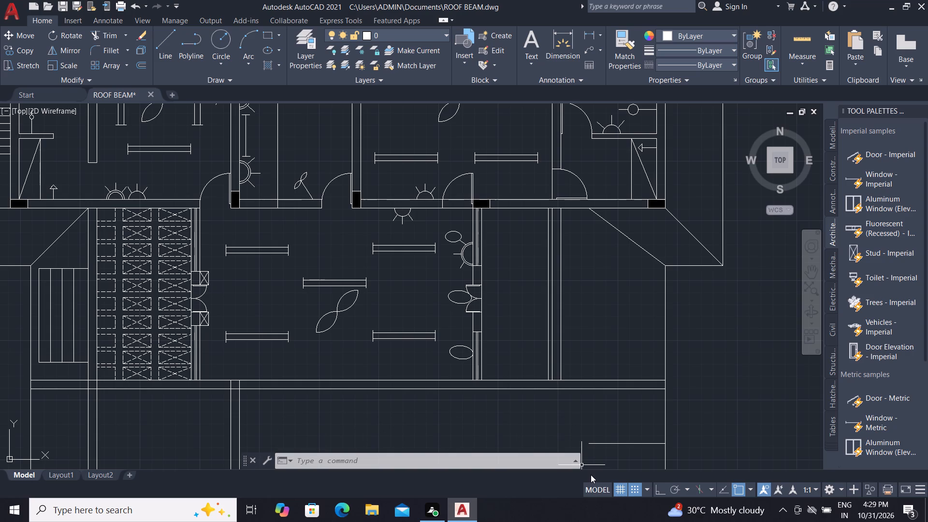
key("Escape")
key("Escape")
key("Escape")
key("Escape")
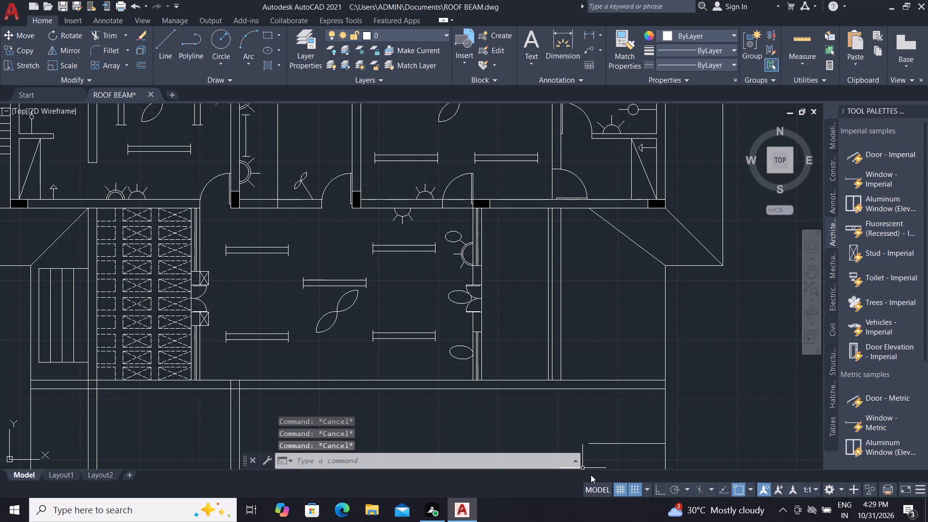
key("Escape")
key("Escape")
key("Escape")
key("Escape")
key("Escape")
Delete the eastern one of the two nearly coincident vertical lines below the black column at the hall's northeast corner.
key("Escape")
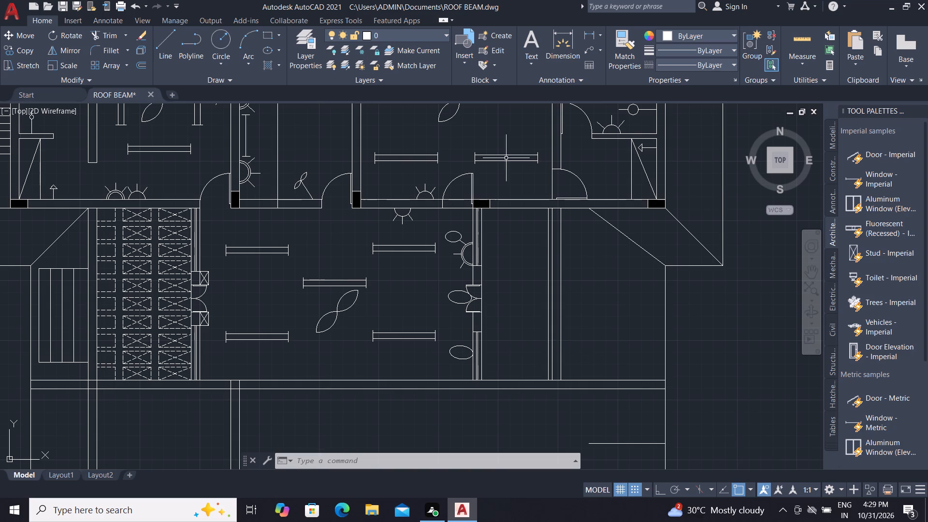
scroll(484, 203, "up", 3)
type("REC")
key("space")
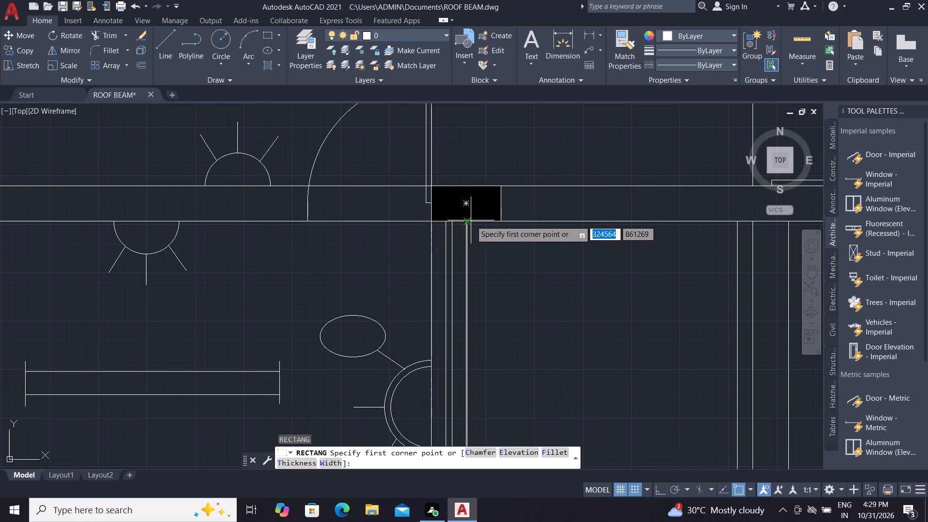
scroll(467, 221, "up", 3)
key("Escape")
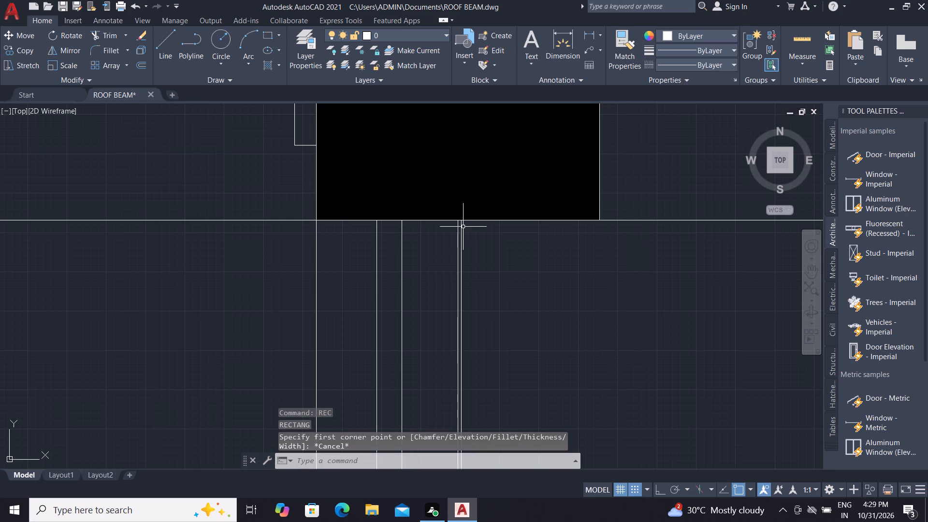
left_click(461, 229)
key("Delete")
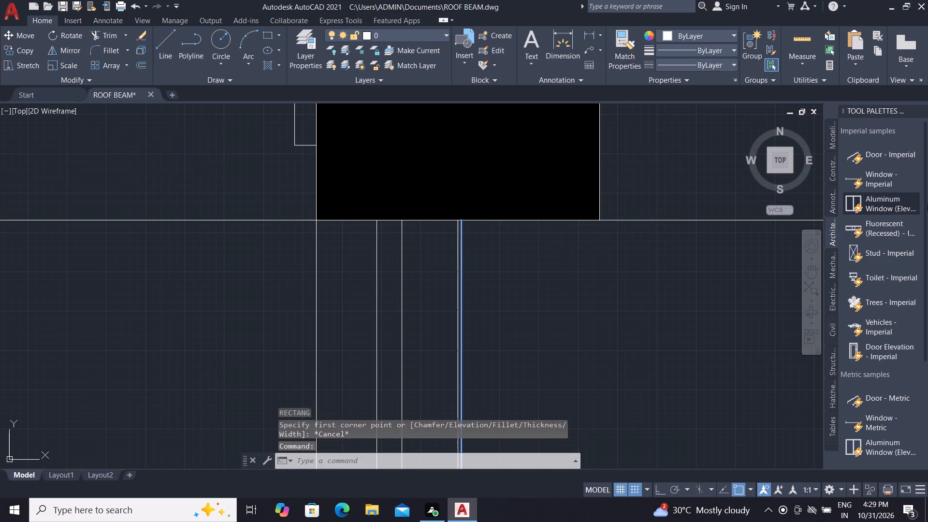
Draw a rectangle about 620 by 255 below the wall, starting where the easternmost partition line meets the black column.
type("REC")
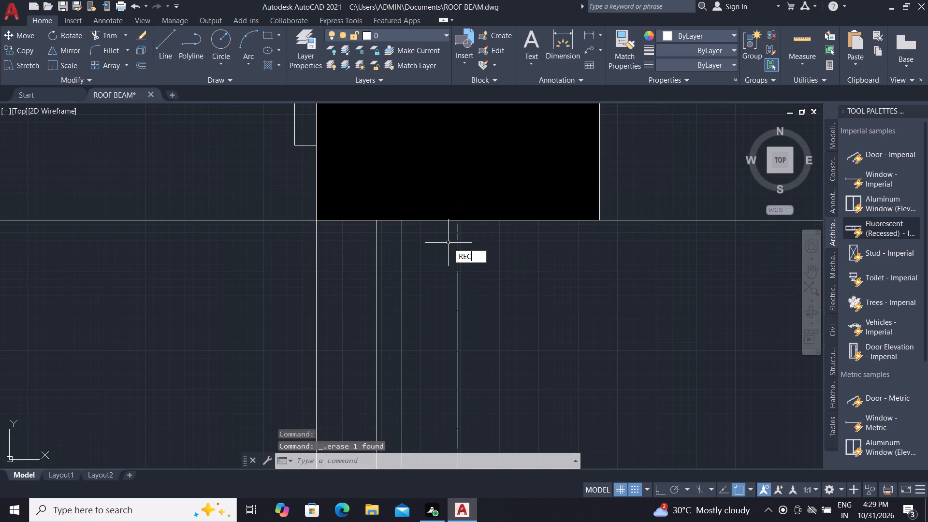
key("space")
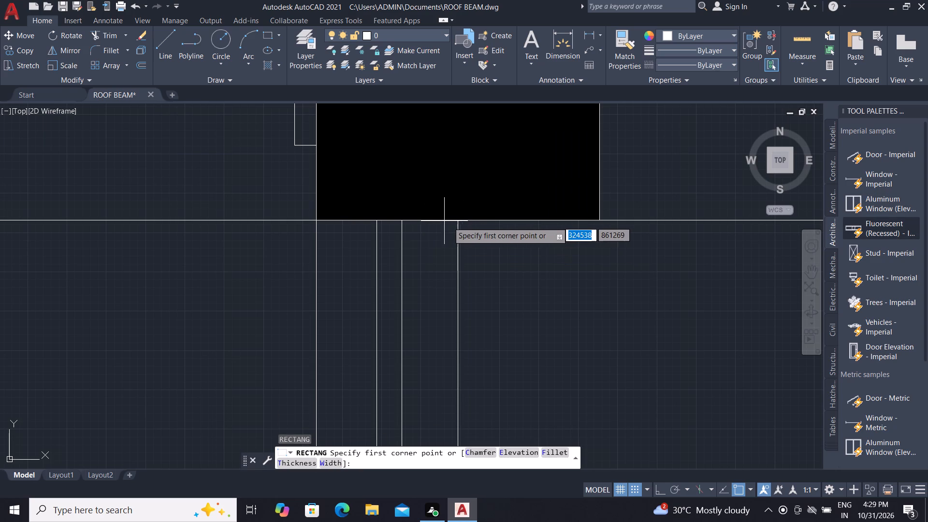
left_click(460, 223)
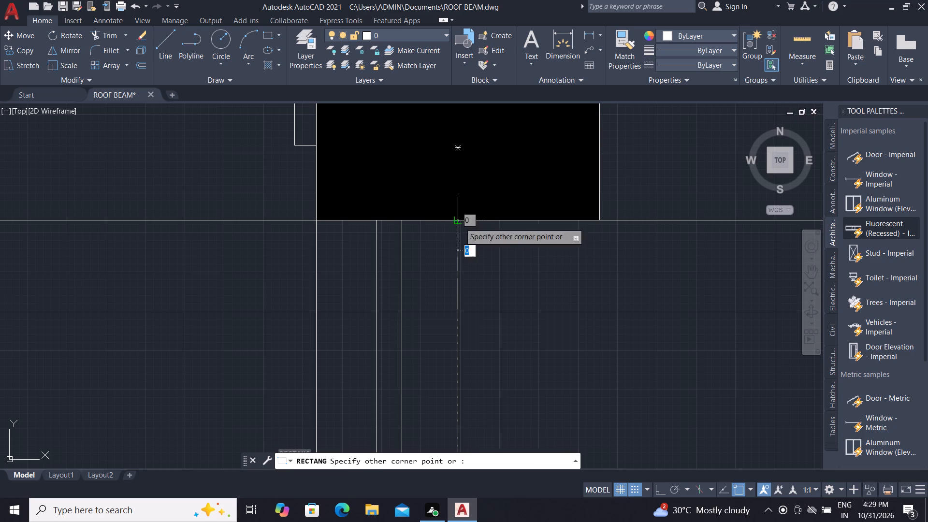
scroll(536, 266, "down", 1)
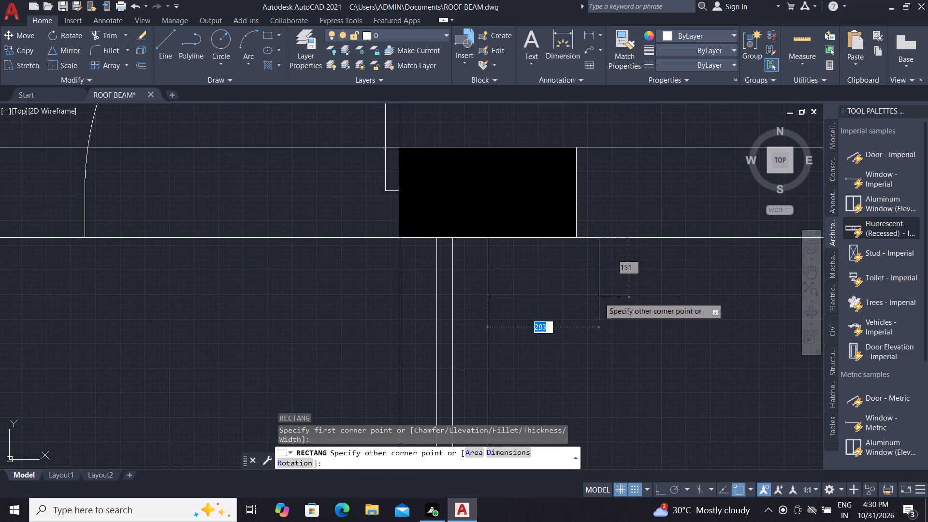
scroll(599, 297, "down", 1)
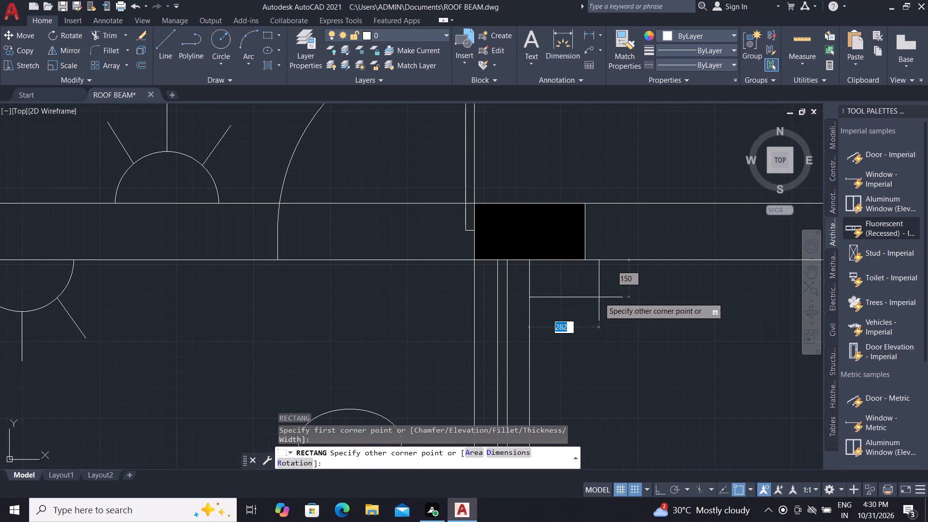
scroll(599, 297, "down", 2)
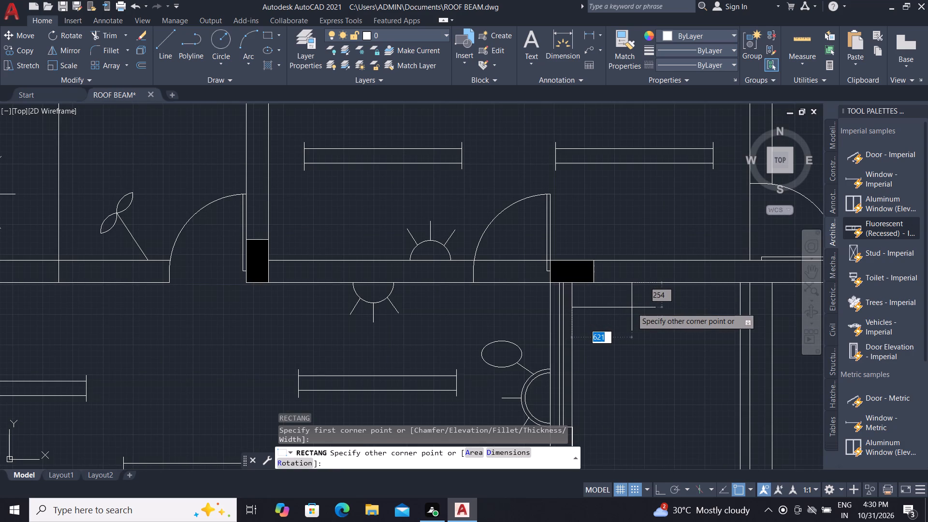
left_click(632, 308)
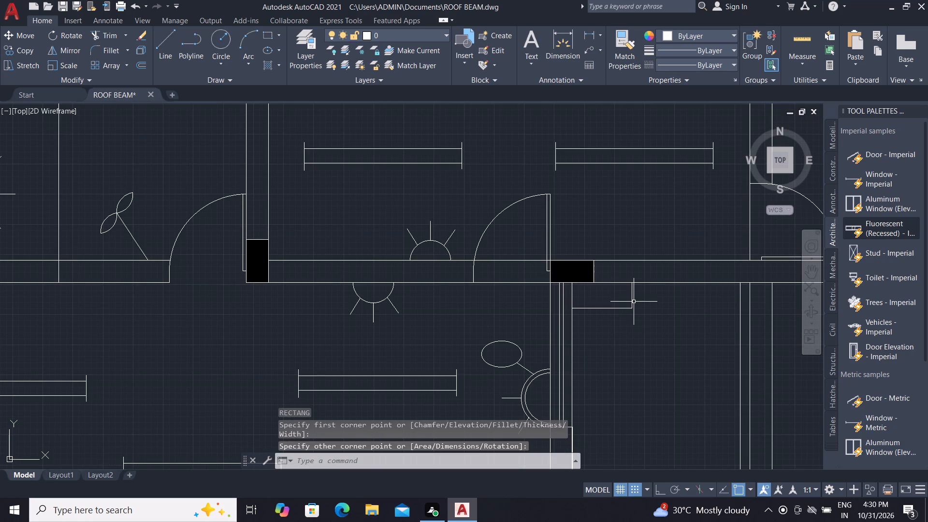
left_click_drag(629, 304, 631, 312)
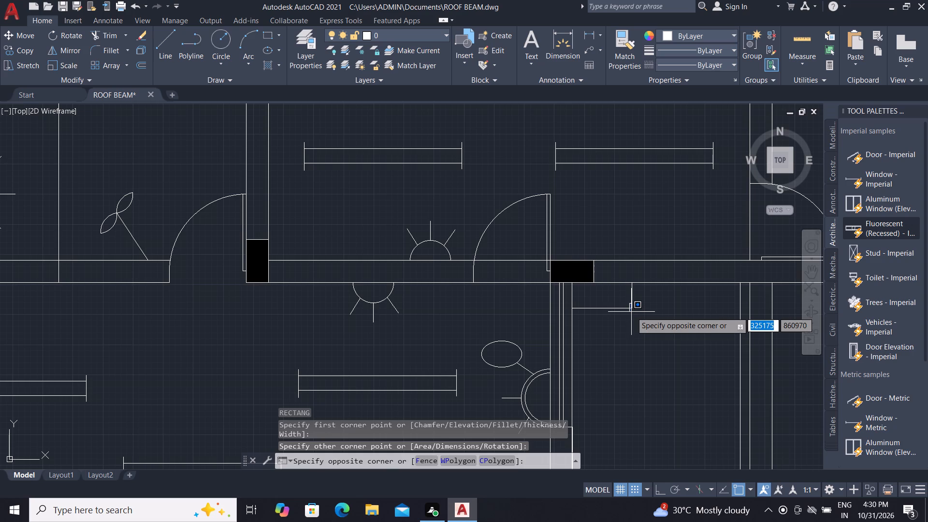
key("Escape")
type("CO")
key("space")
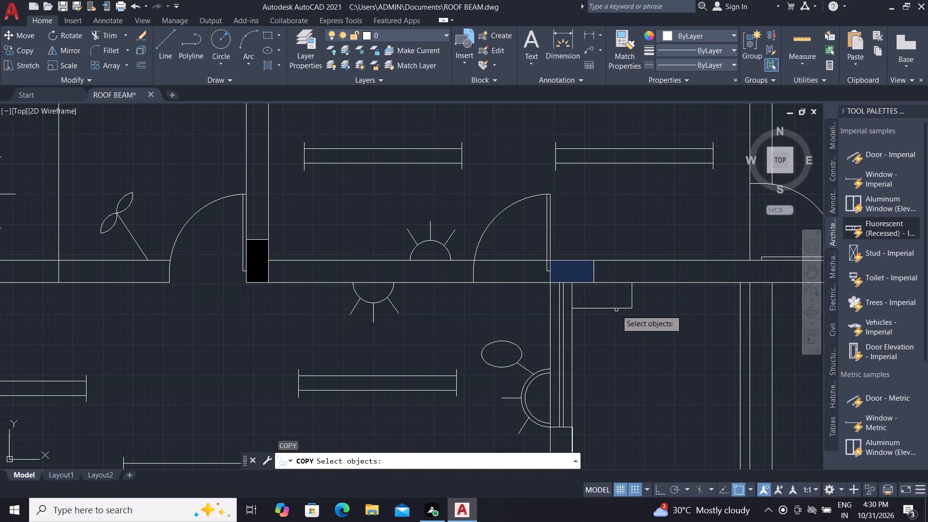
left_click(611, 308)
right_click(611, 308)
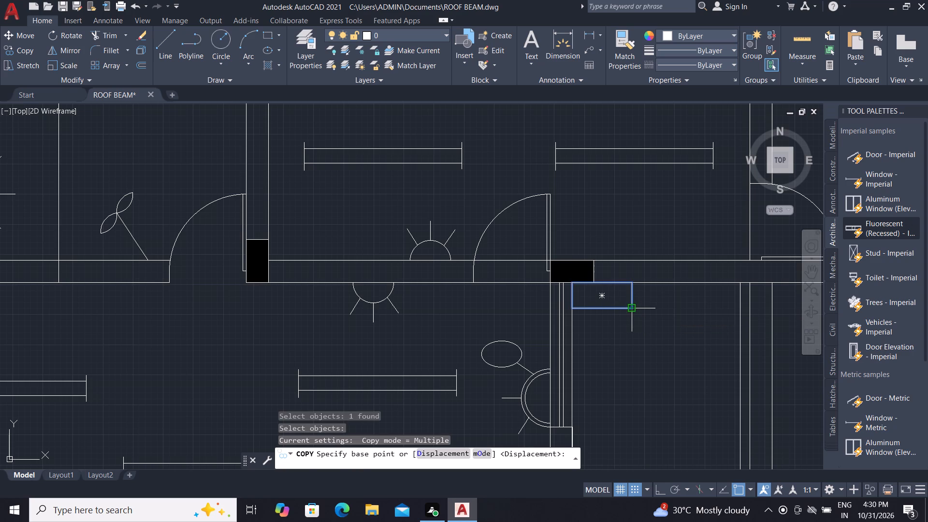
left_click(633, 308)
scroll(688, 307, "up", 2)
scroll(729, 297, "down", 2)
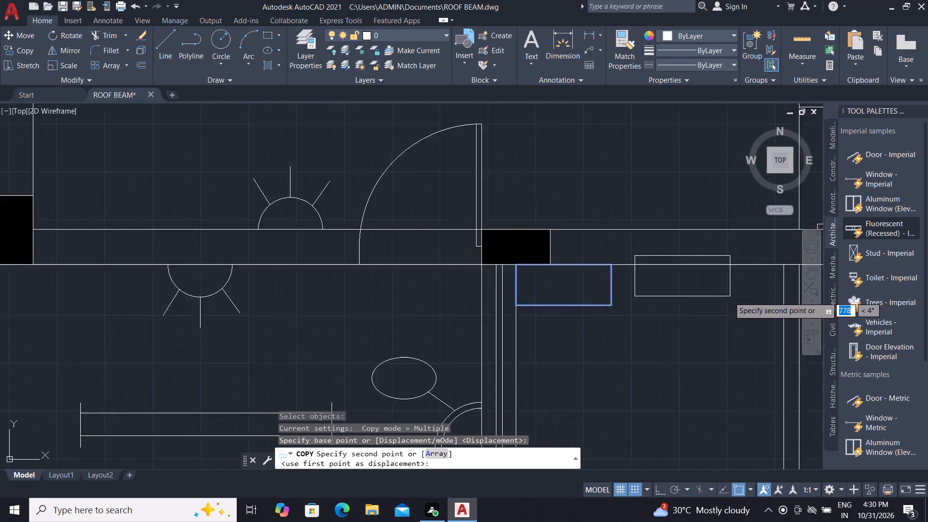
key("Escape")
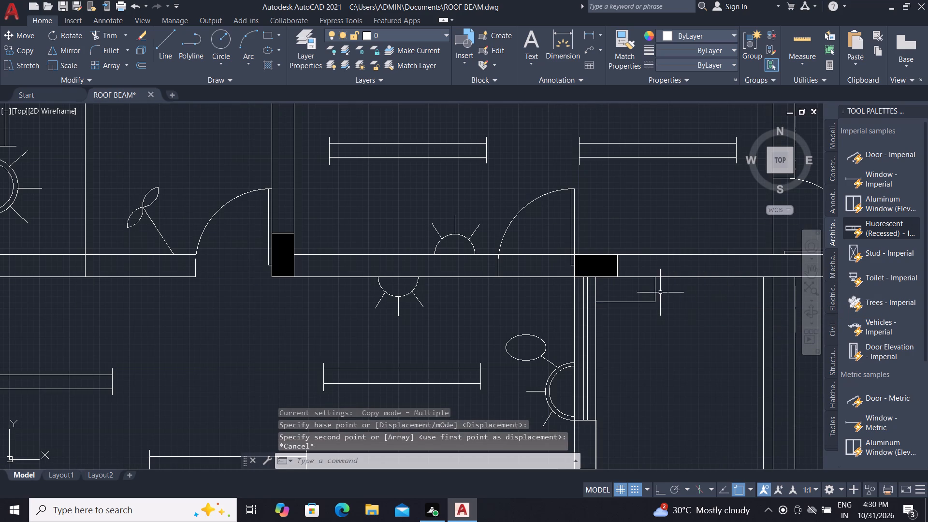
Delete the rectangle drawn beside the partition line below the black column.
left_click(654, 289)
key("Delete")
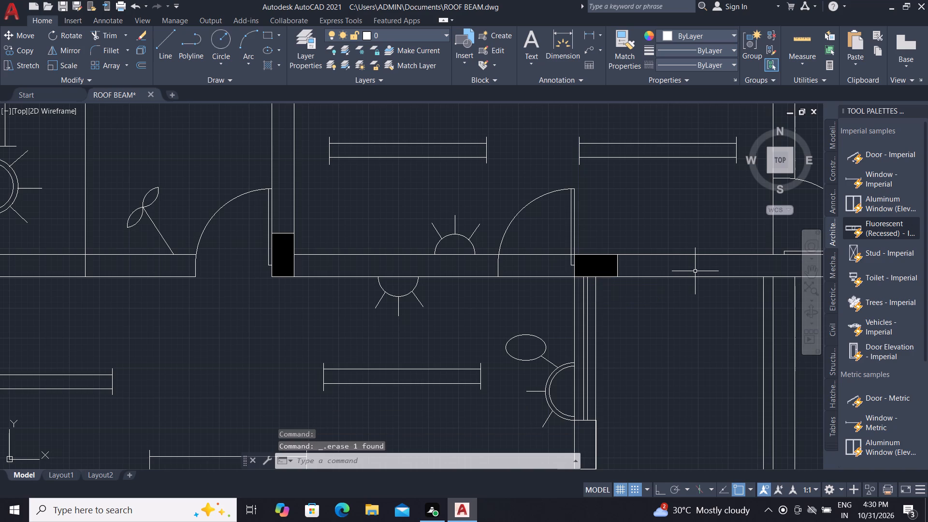
Draw a rectangle about 420 by 314 in the northeast corner of the strip room east of the hall.
type("REC")
key("space")
left_click(763, 278)
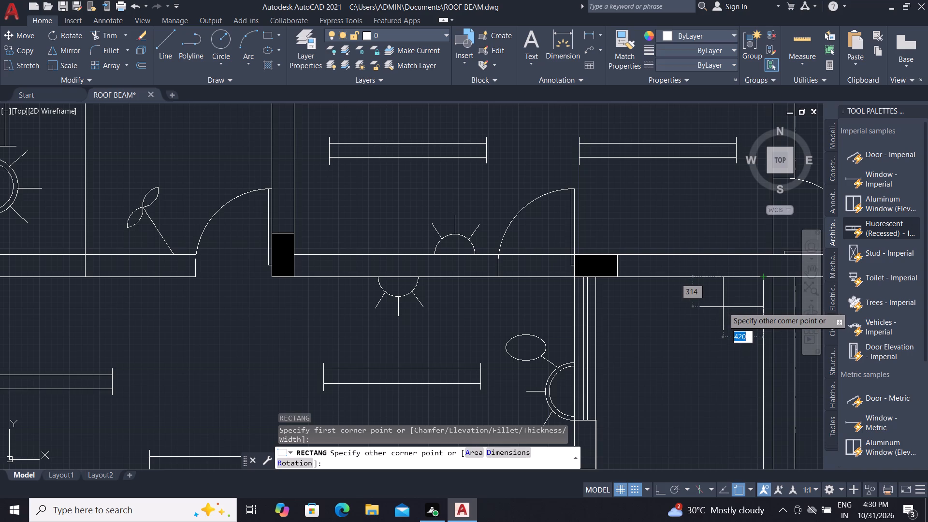
left_click(723, 307)
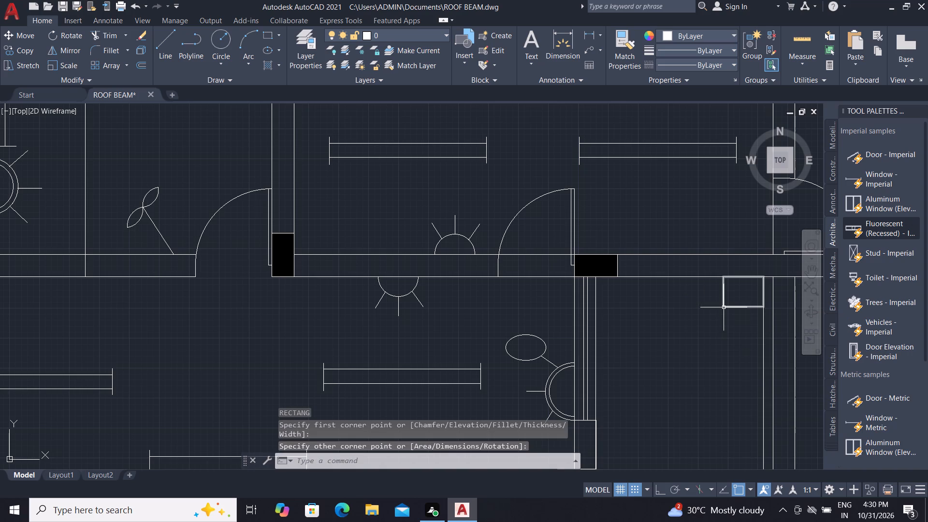
key("Escape")
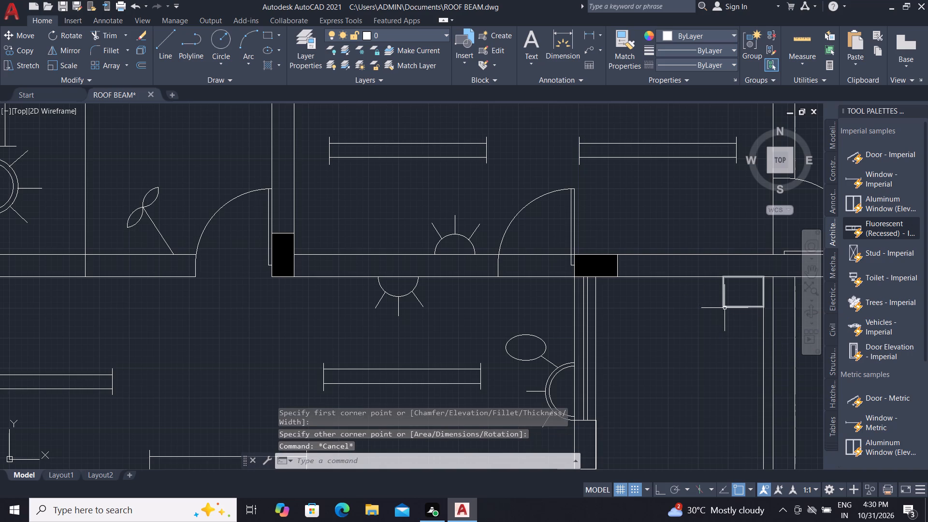
key("Escape")
key("Escape")
Draw a second rectangle about 573 by 321 below the same wall, just west of the corner rectangle.
type("REC")
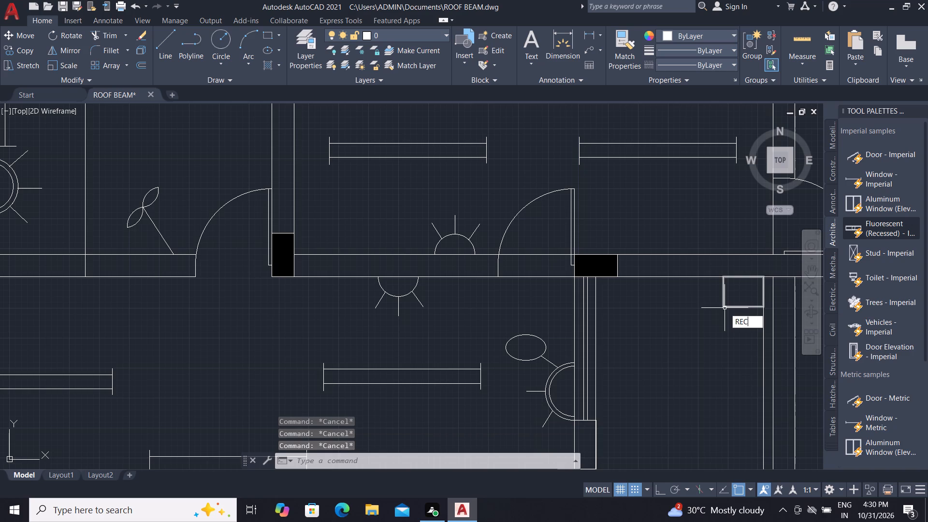
key("space")
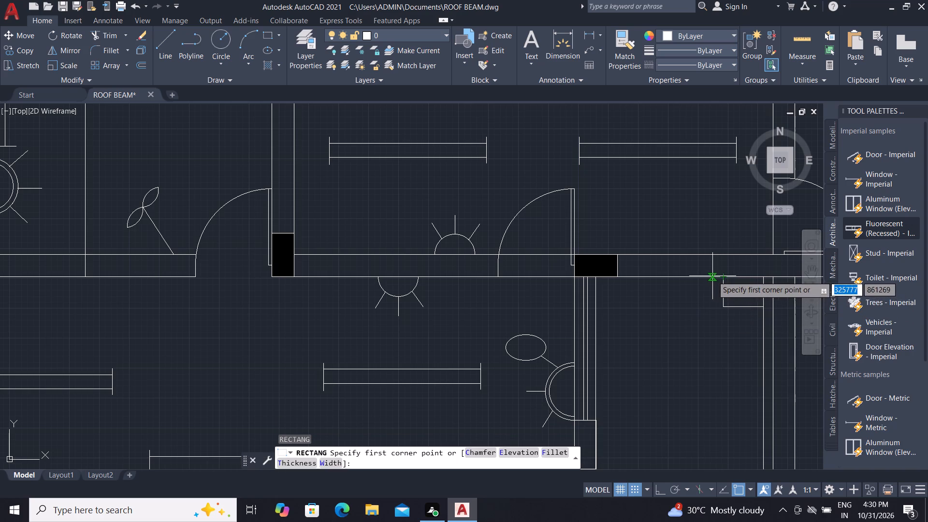
left_click(710, 275)
scroll(692, 309, "up", 2)
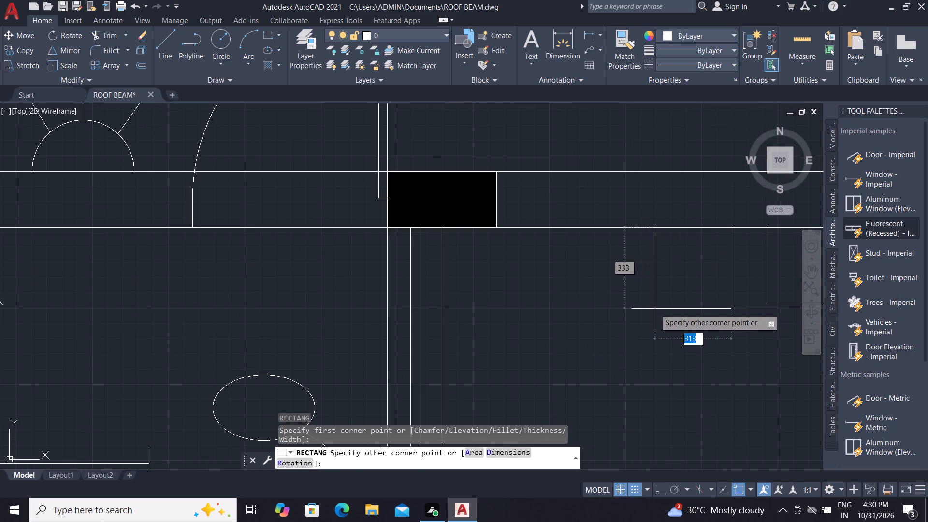
scroll(646, 305, "down", 1)
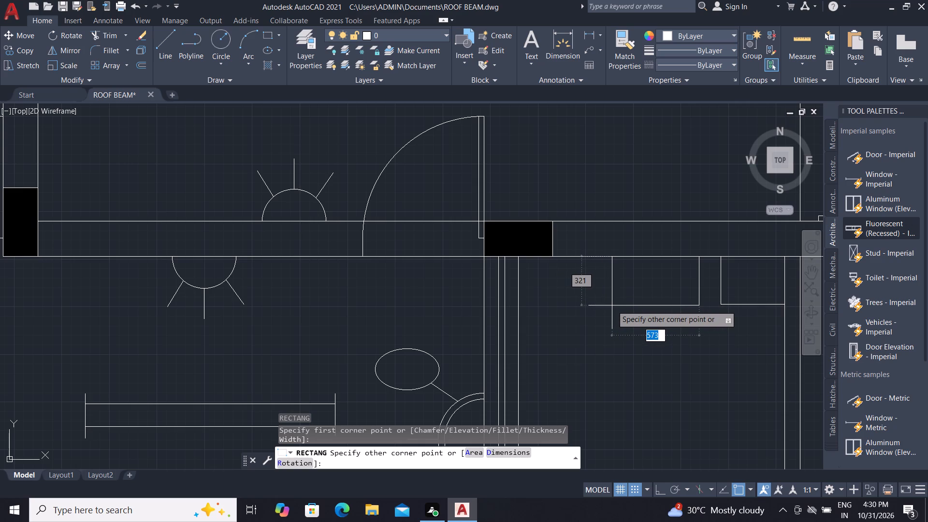
left_click(612, 305)
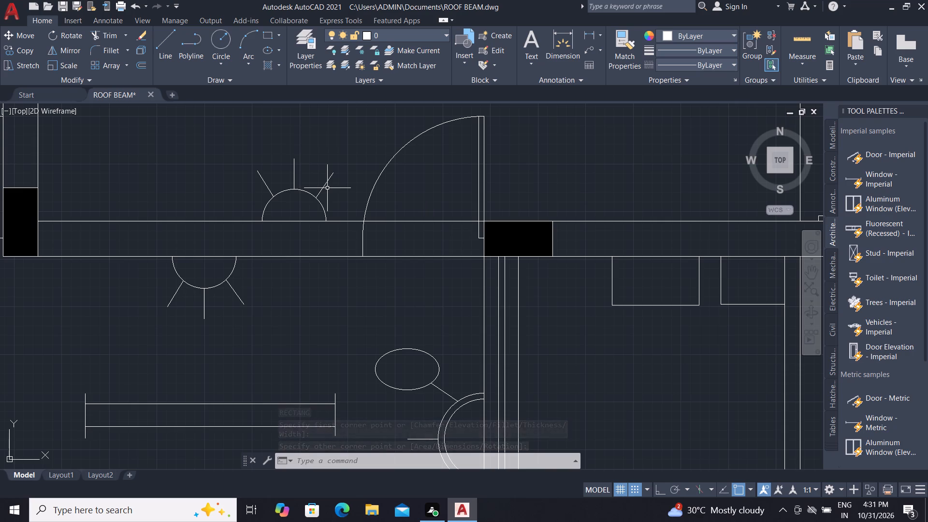
key("Escape")
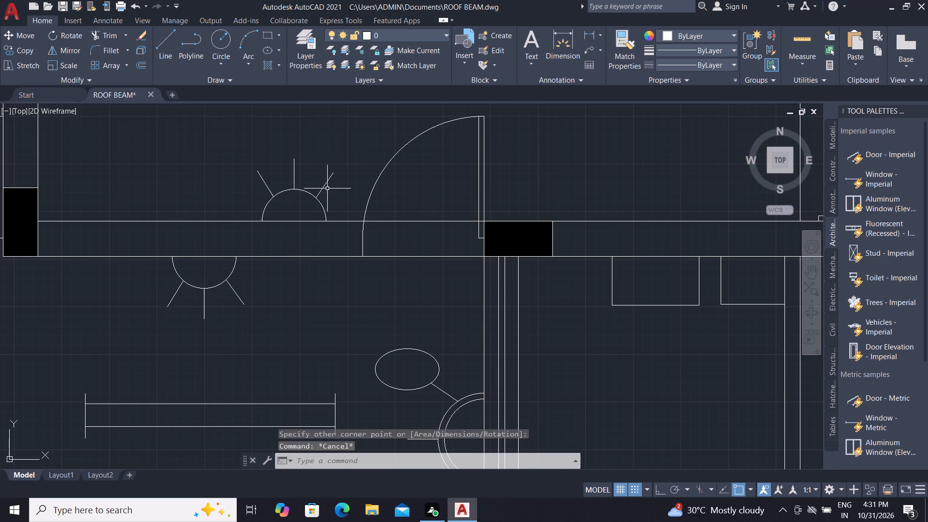
key("Escape")
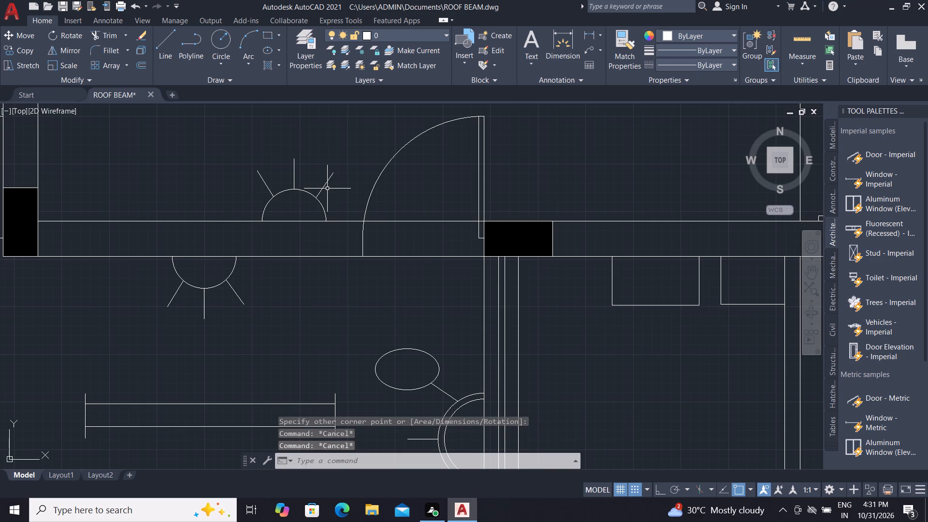
Draw a third rectangle about 614 by 321 from the partition line below the column to the middle rectangle's southwest corner.
type("EC")
key("space")
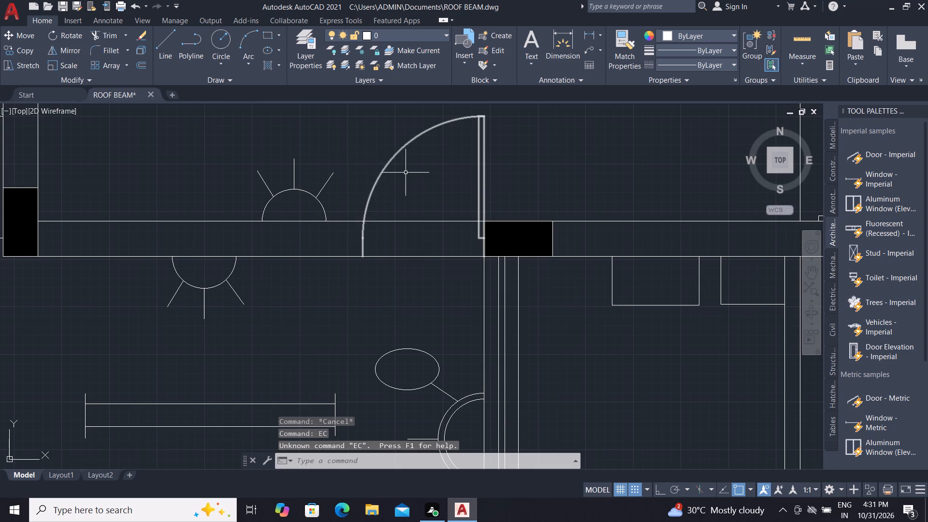
key("Escape")
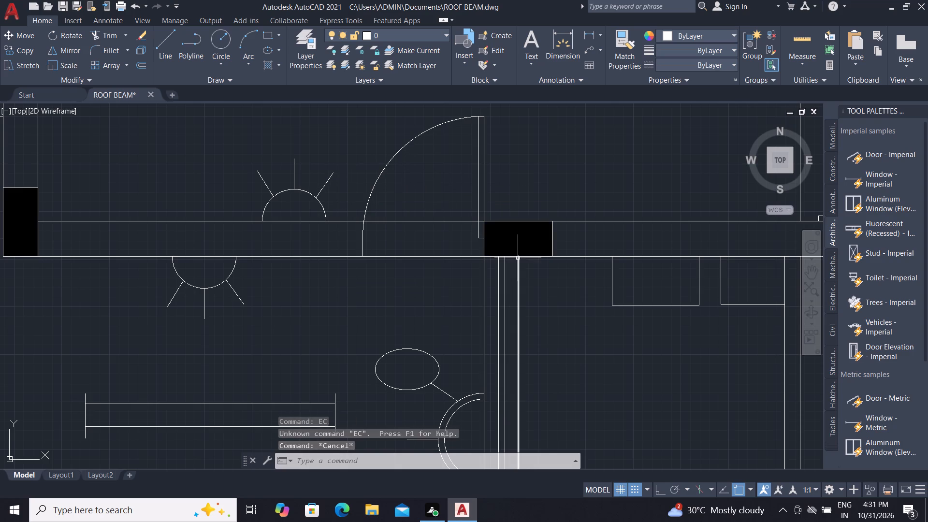
key("Escape")
key("Escape")
key("Escape")
type("REC")
key("space")
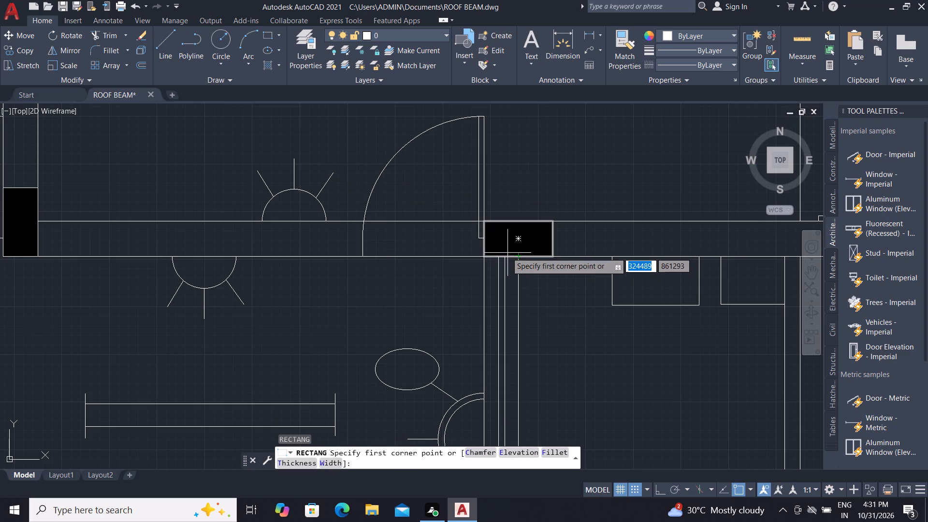
left_click(515, 259)
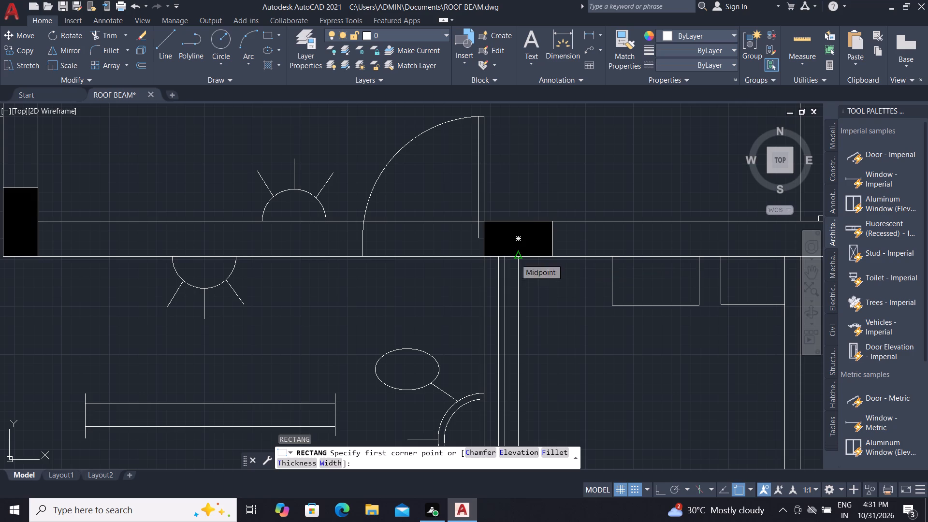
left_click(609, 305)
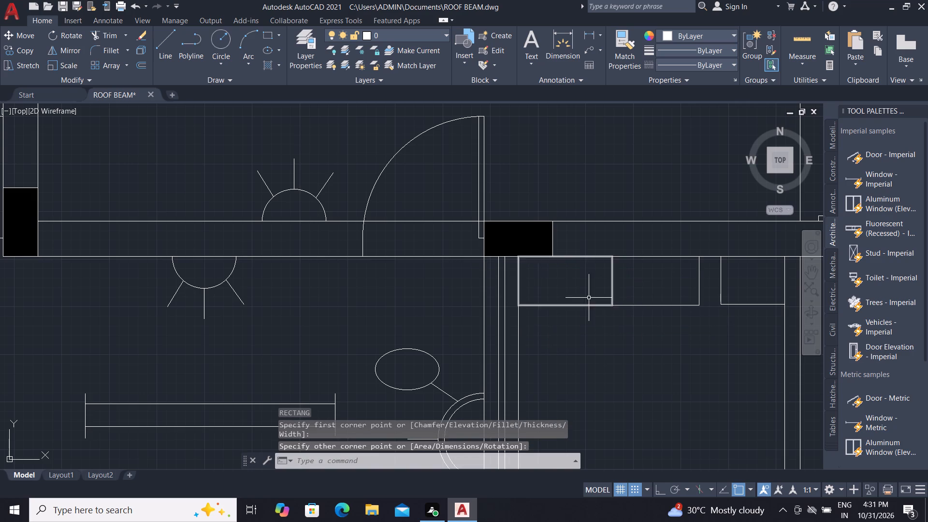
Move the middle rectangle slightly east so a narrow gap separates it from both neighbouring rectangles along the wall.
scroll(587, 298, "down", 1)
left_click(618, 303)
type("M")
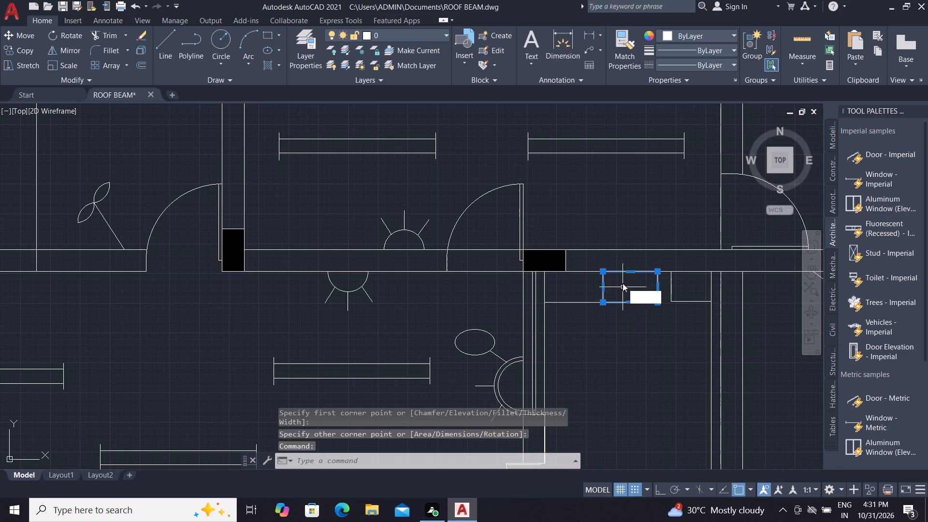
key("space")
scroll(647, 306, "up", 1)
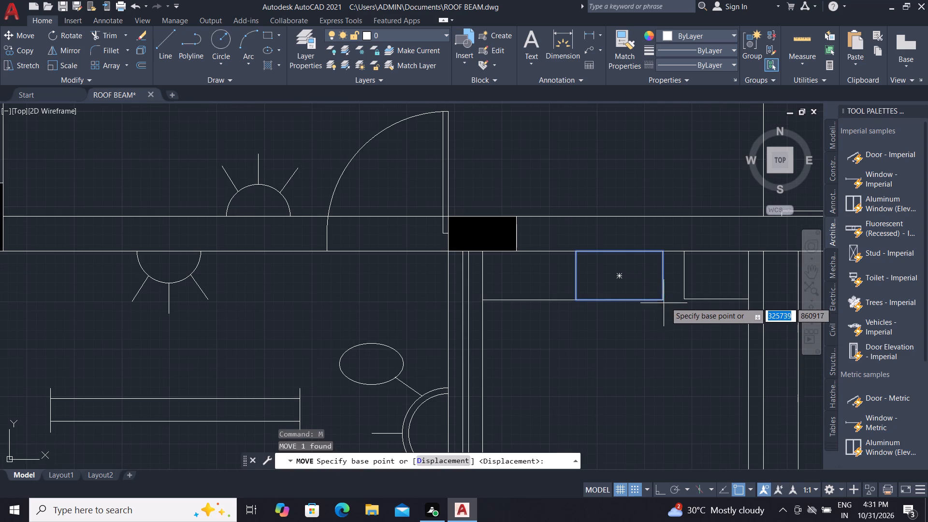
left_click(665, 302)
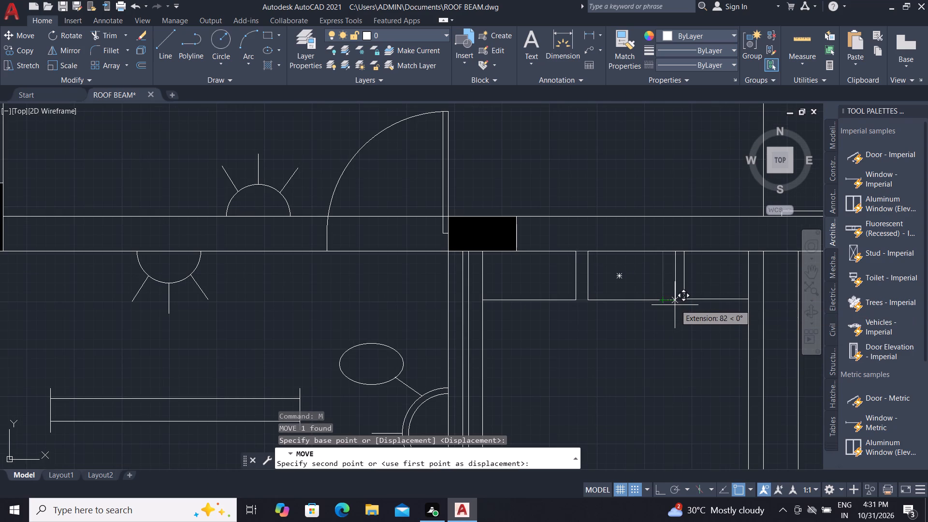
left_click(673, 305)
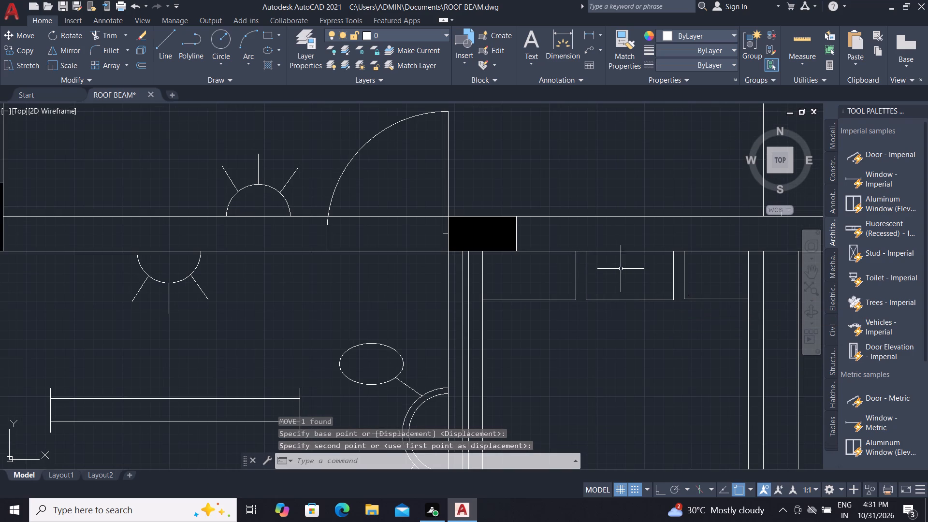
Draw two crossing diagonal lines, each about 693 long, between opposite corners of the west rectangle below the black column.
key("l")
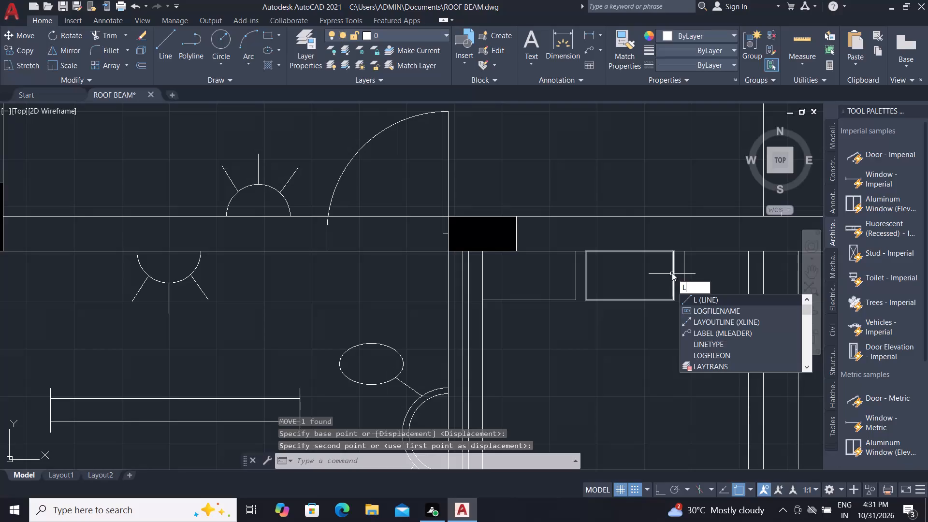
key("space")
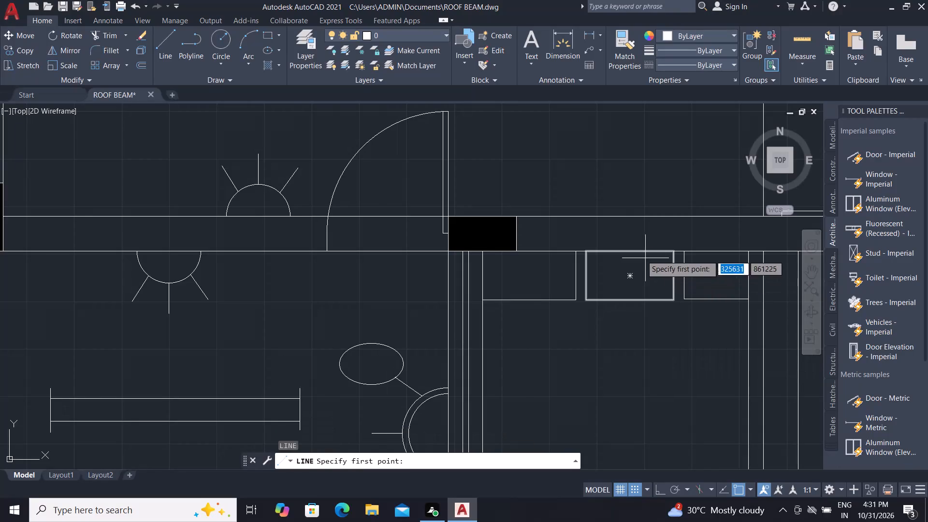
scroll(558, 269, "up", 2)
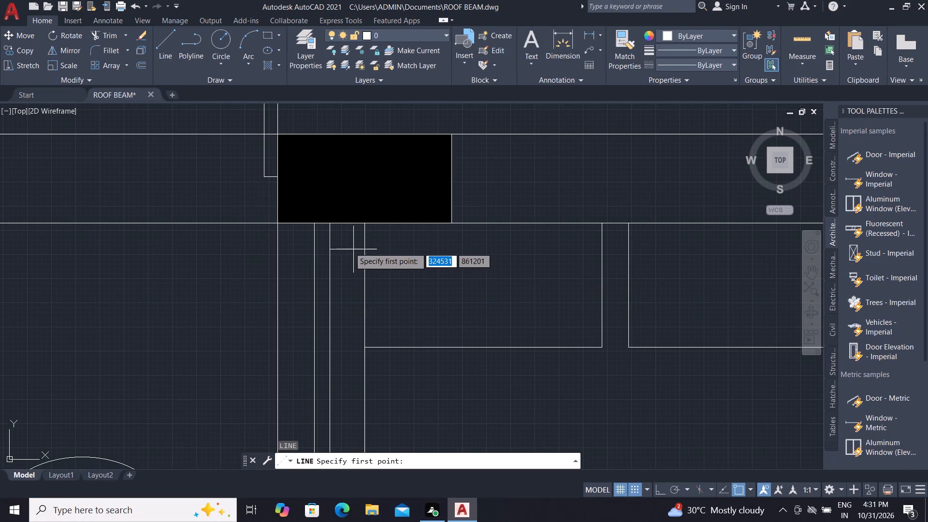
left_click(364, 225)
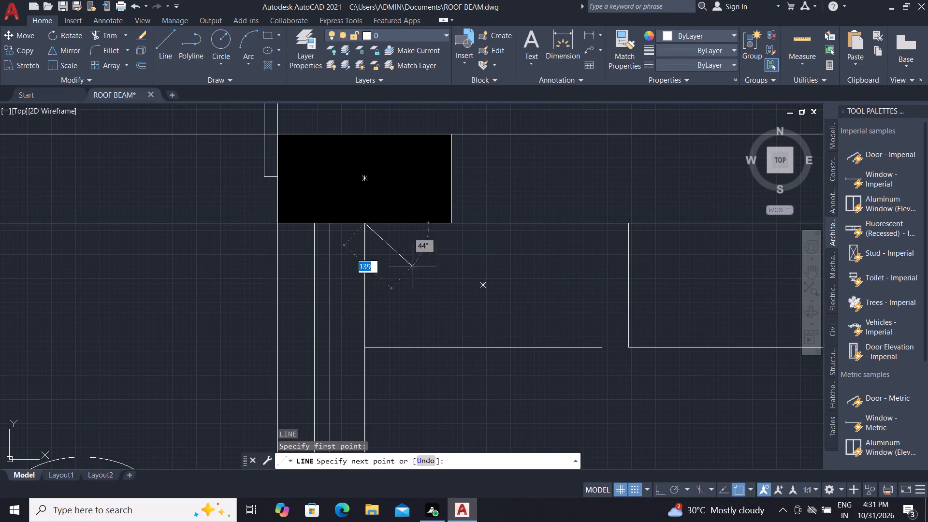
left_click(603, 345)
key("Escape")
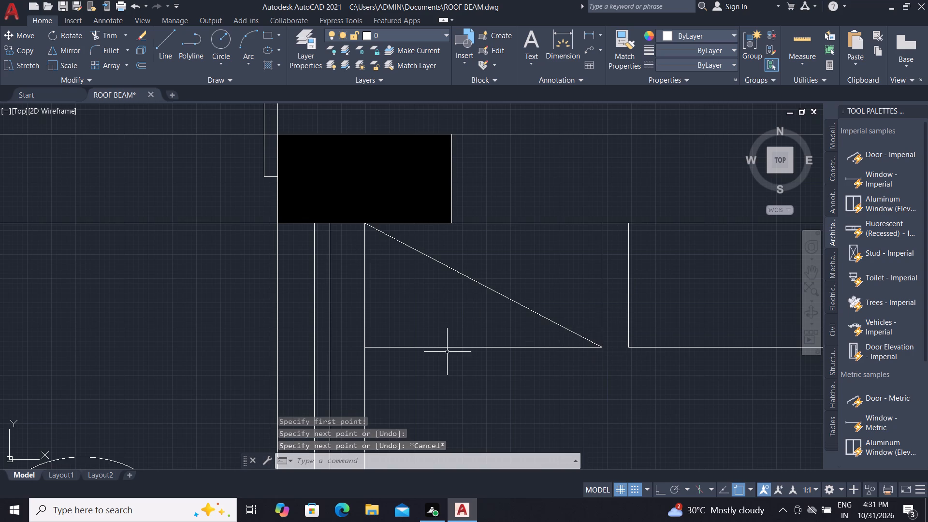
key("space")
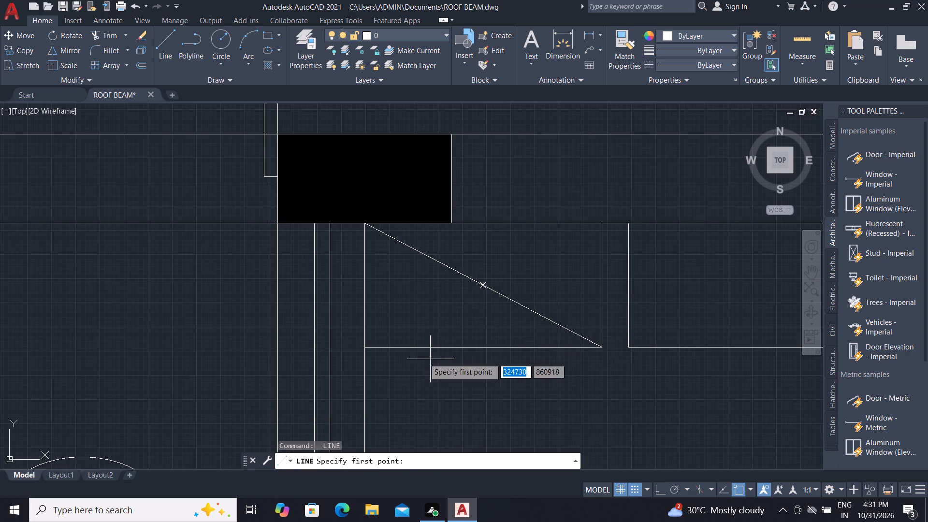
left_click(363, 349)
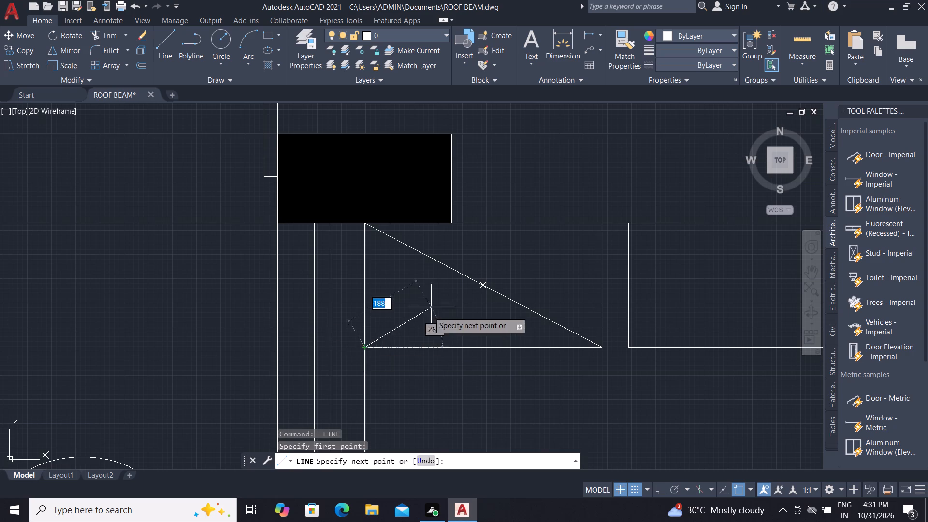
left_click(601, 224)
key("Escape")
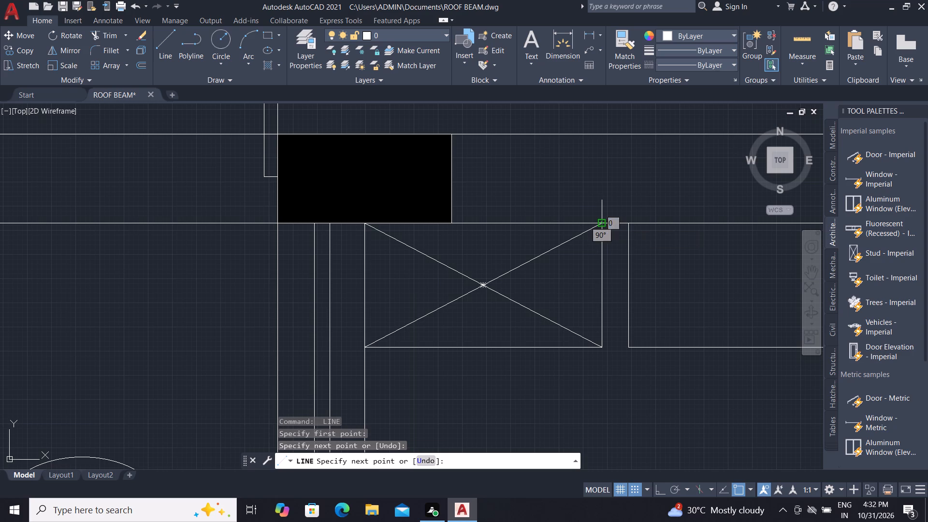
Draw two crossing diagonal lines, each about 657 long, between opposite corners of the middle rectangle.
scroll(508, 268, "down", 1)
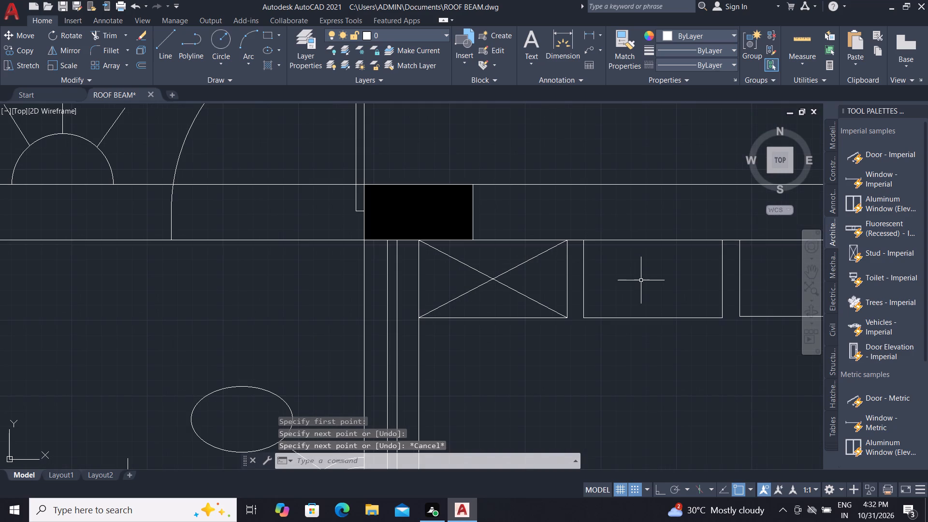
type("L")
key("space")
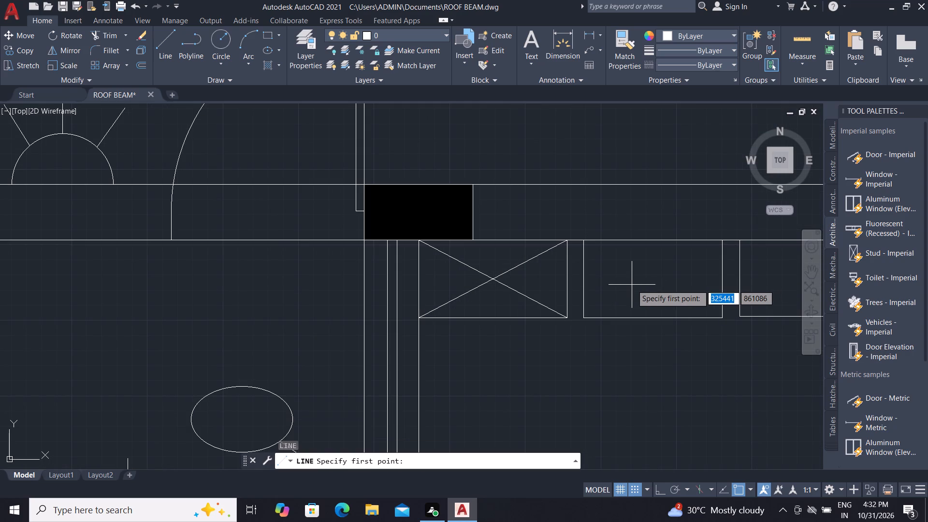
left_click(584, 242)
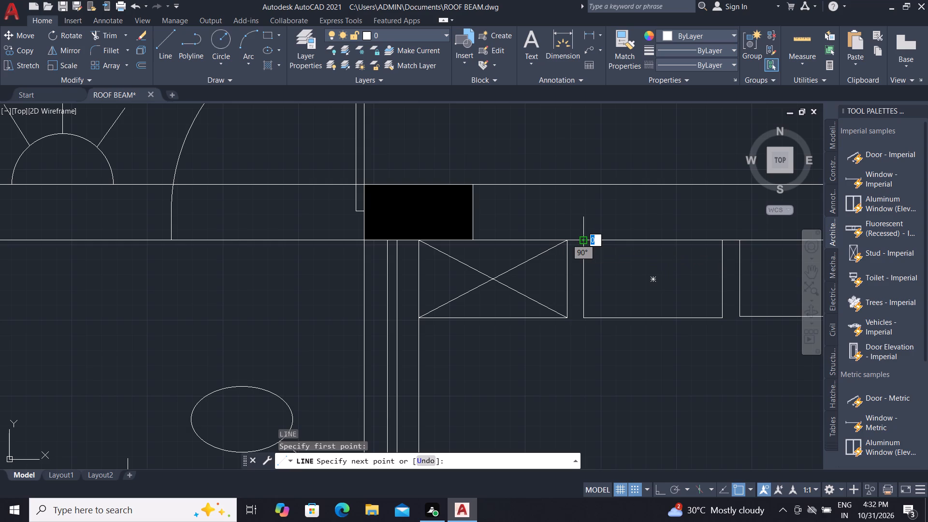
left_click(720, 317)
key("Escape")
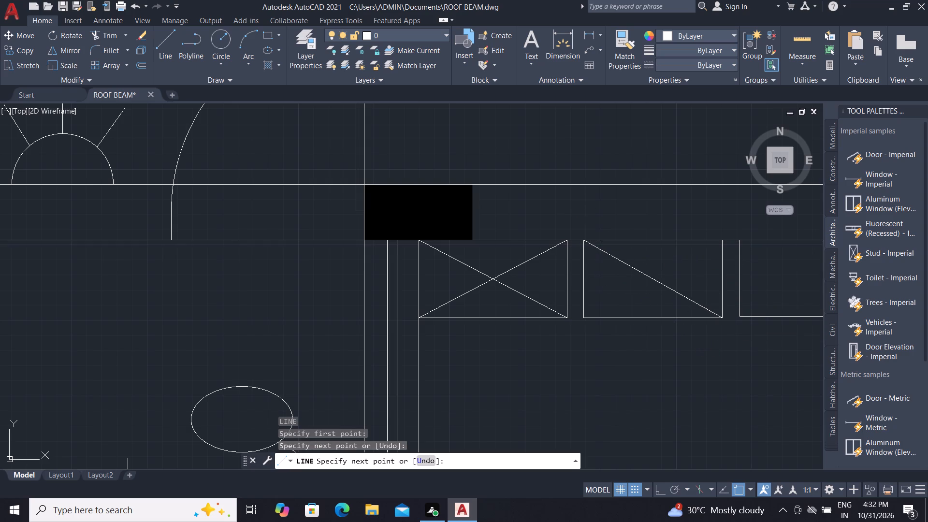
key("Escape")
key("Escape")
key("Escape")
key("Escape")
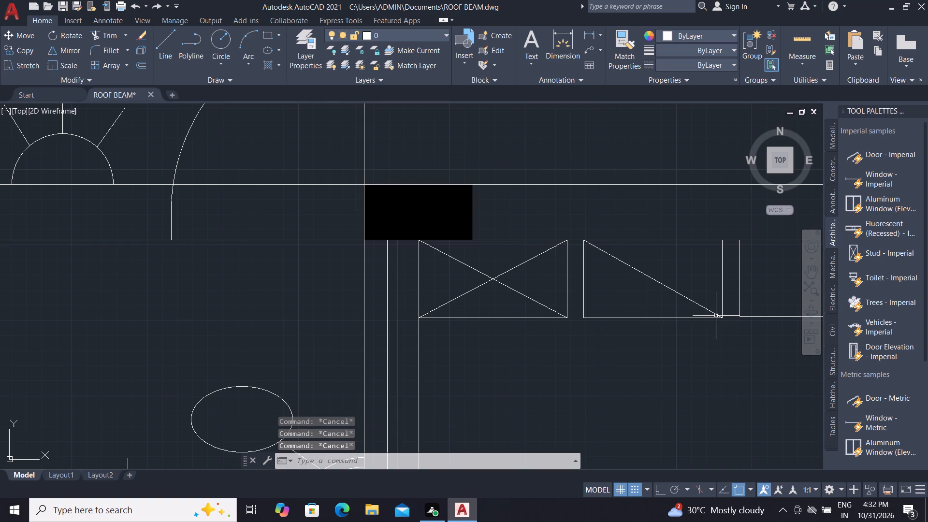
key("l")
key("space")
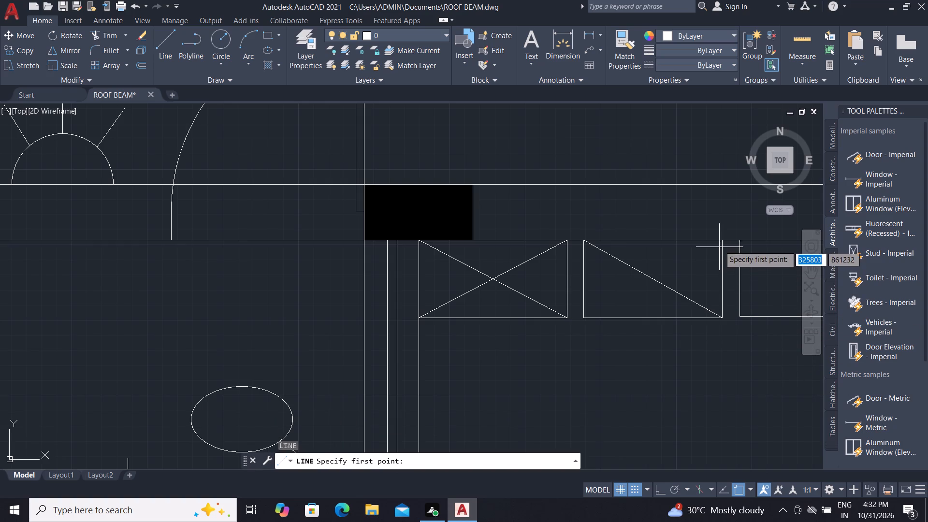
left_click(723, 238)
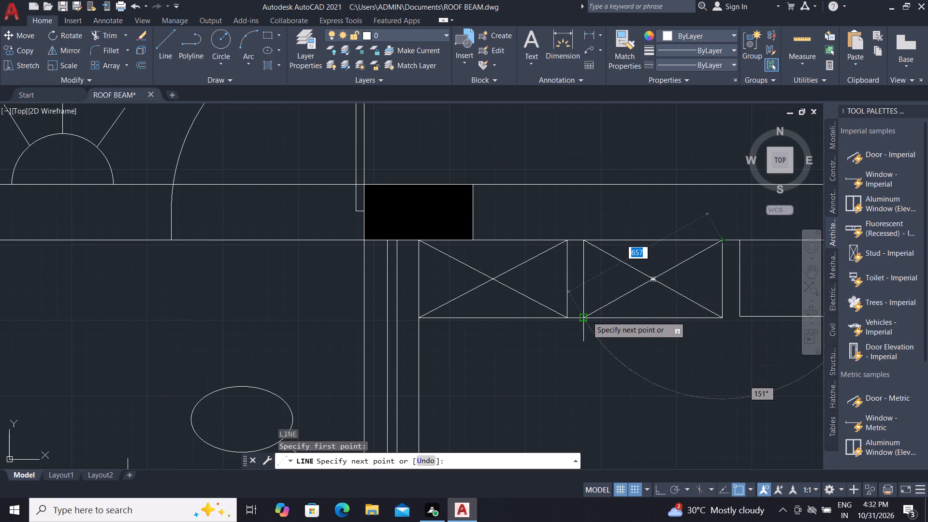
left_click(587, 316)
key("Escape")
Draw two crossing diagonal lines, about 525 long, between opposite corners of the east rectangle.
scroll(446, 343, "down", 2)
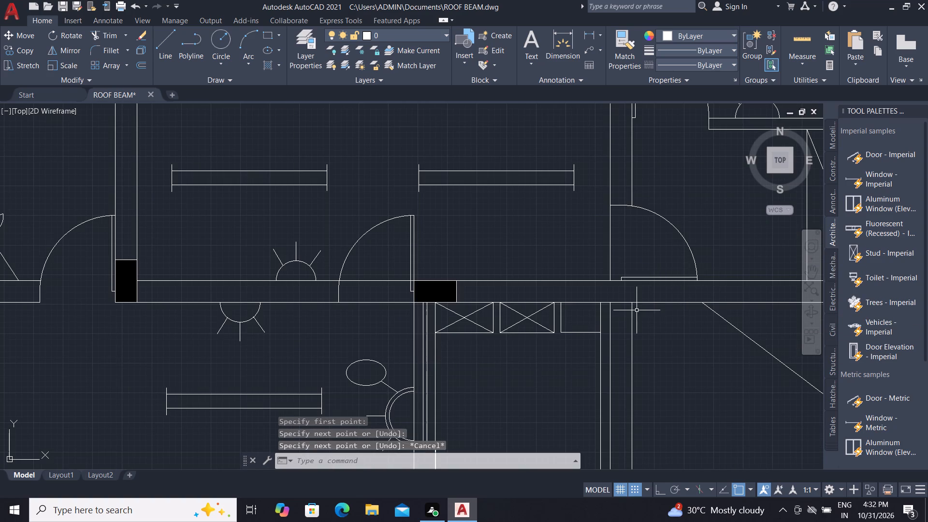
key("l")
key("space")
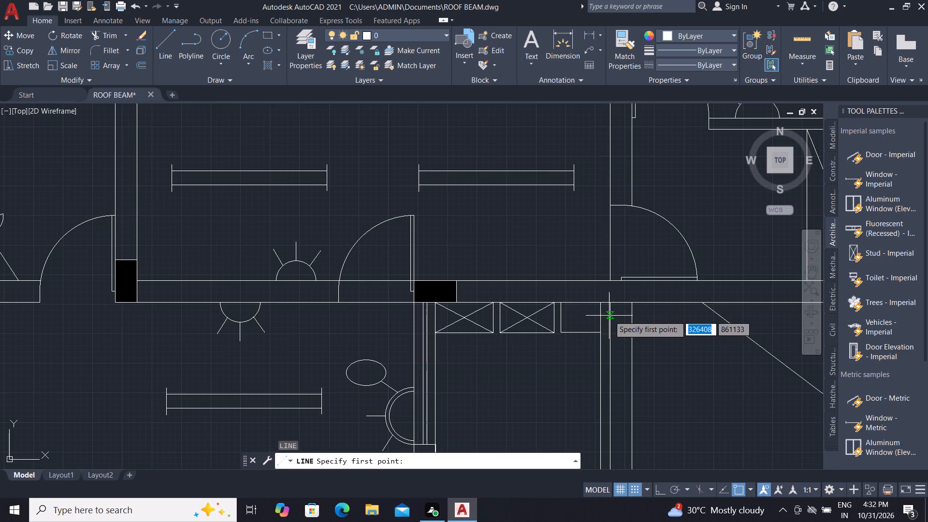
scroll(614, 319, "up", 2)
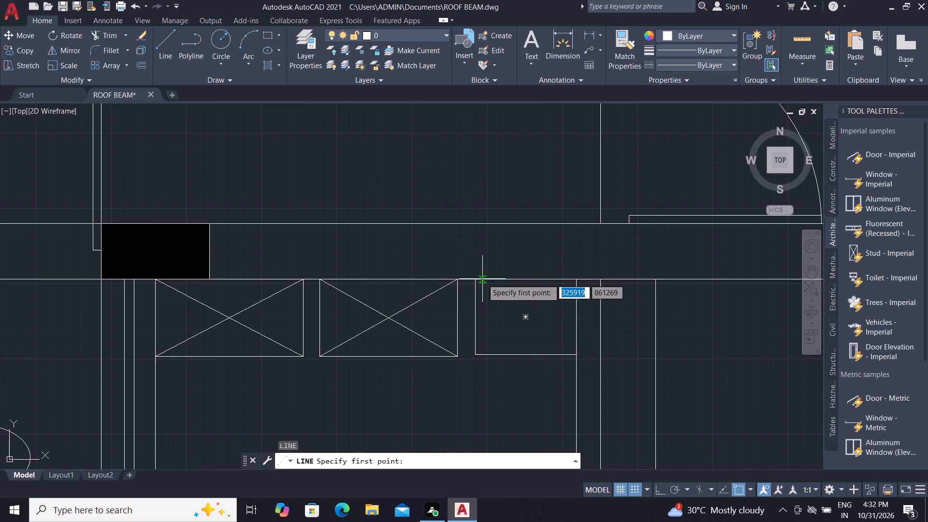
left_click_drag(479, 281, 474, 281)
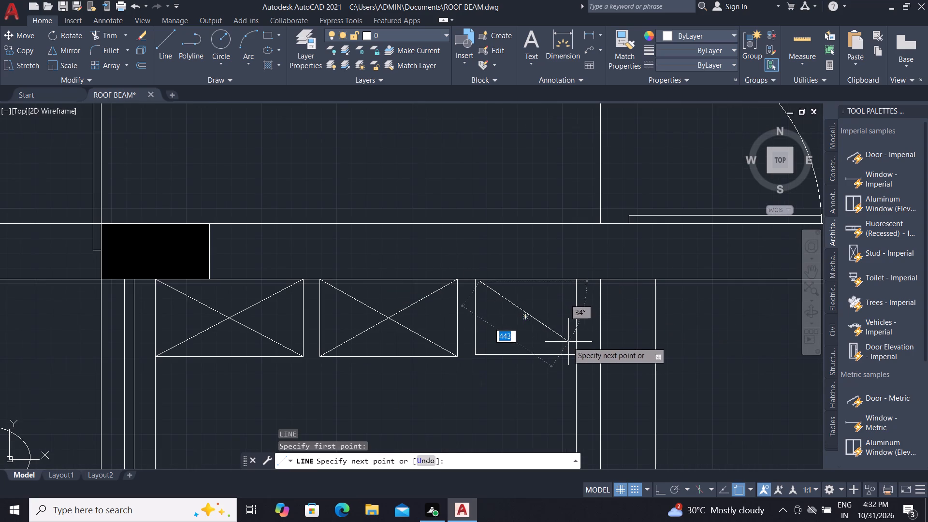
left_click(574, 354)
key("Escape")
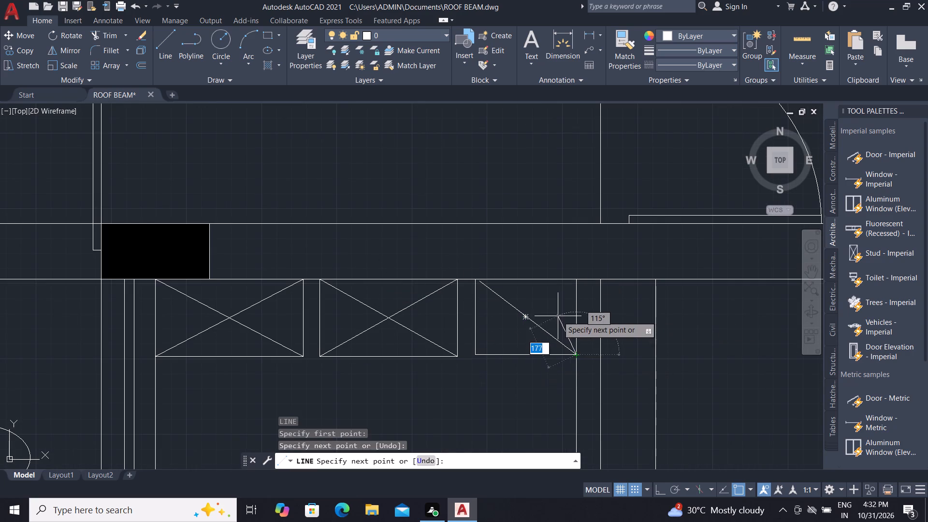
key("space")
left_click(575, 280)
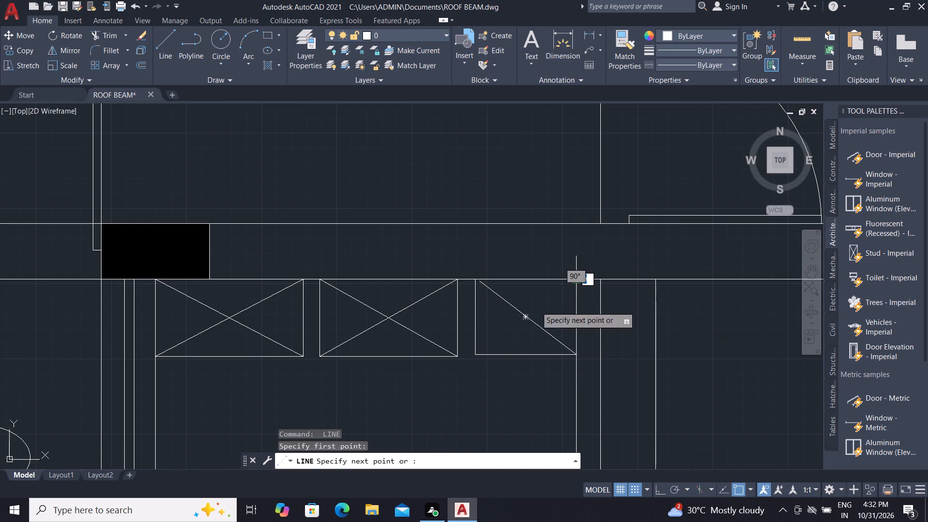
left_click(477, 354)
key("Escape")
Match the outlines and diagonals of the west and middle crossed boxes to the dashed crossed boxes west of the hall.
scroll(546, 298, "down", 4)
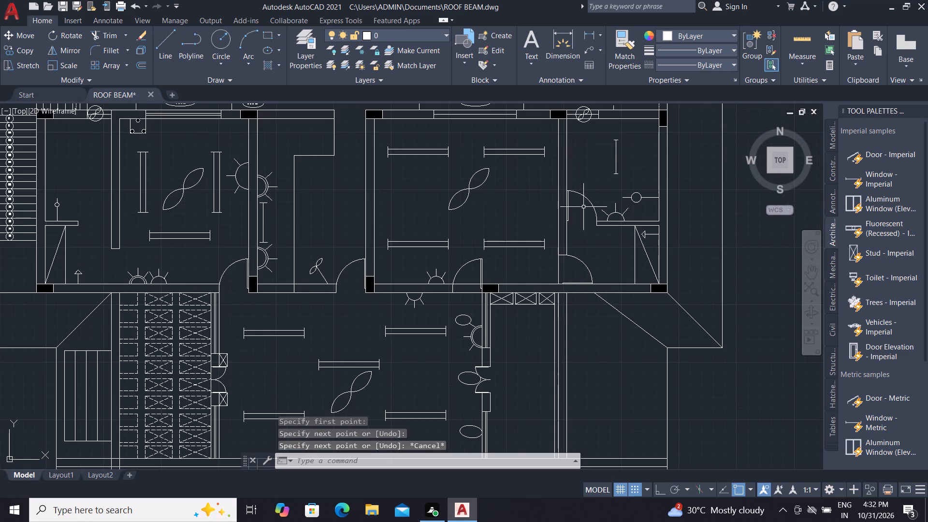
left_click(624, 39)
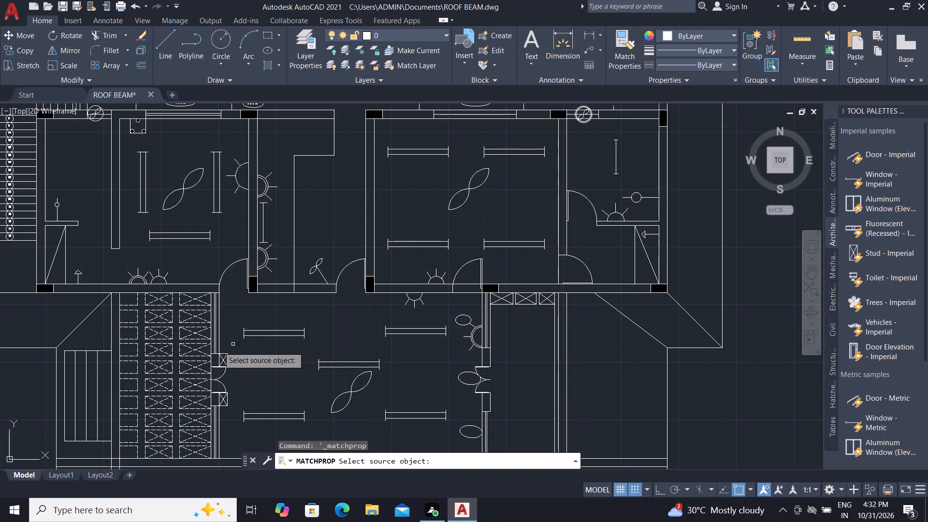
left_click(190, 314)
scroll(495, 304, "up", 2)
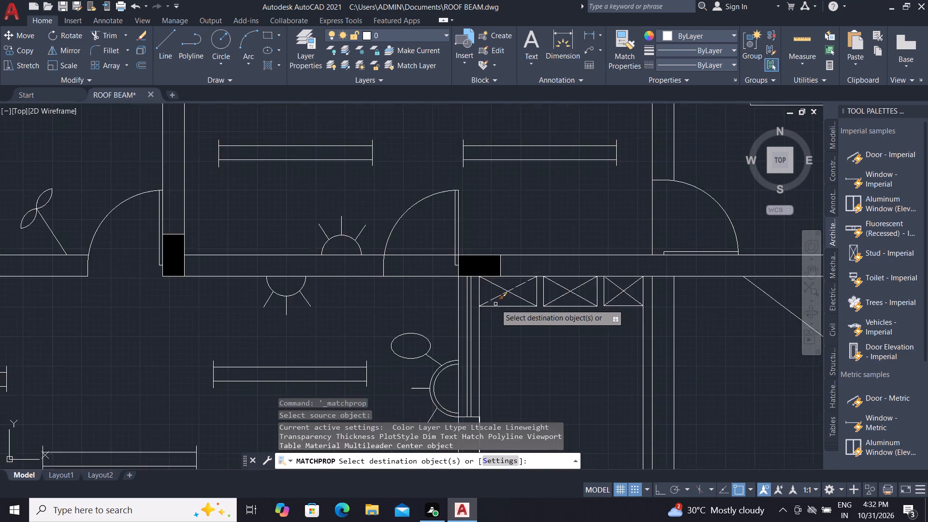
scroll(495, 304, "up", 2)
left_click(492, 290)
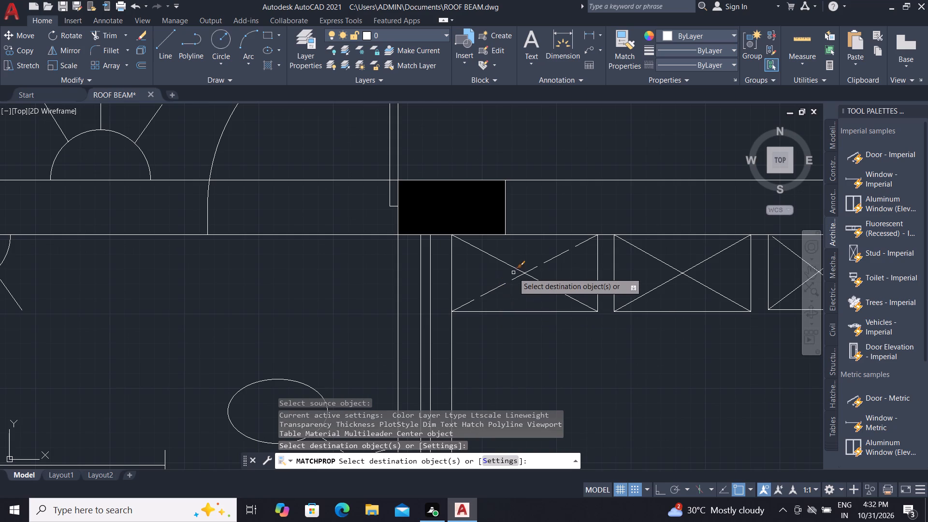
left_click(507, 264)
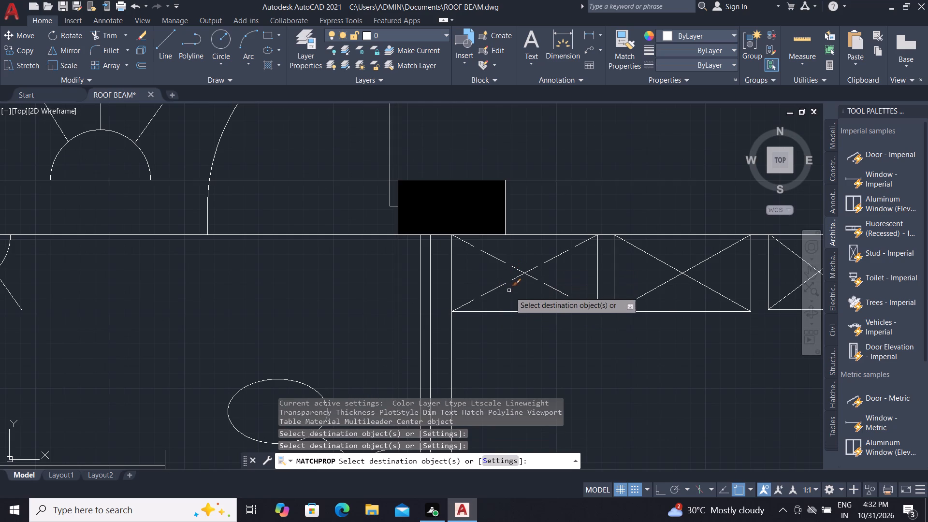
left_click(521, 310)
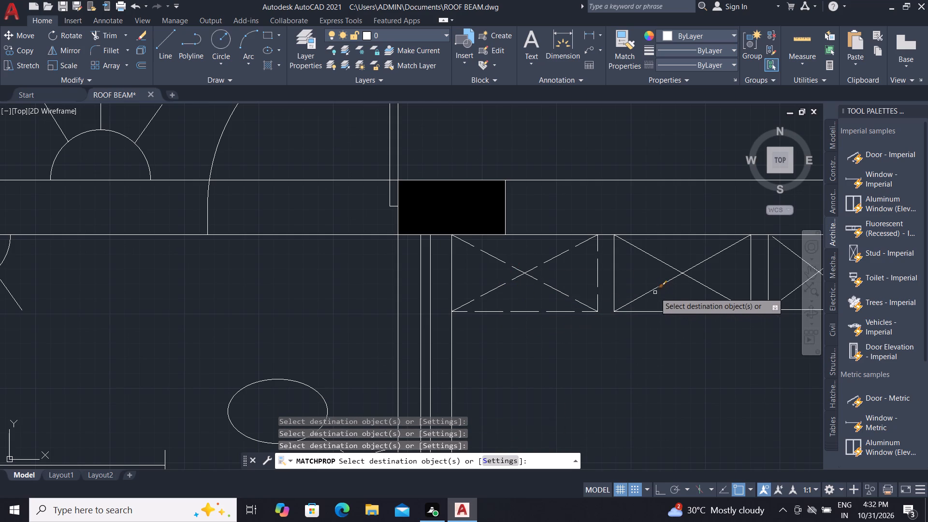
left_click(654, 290)
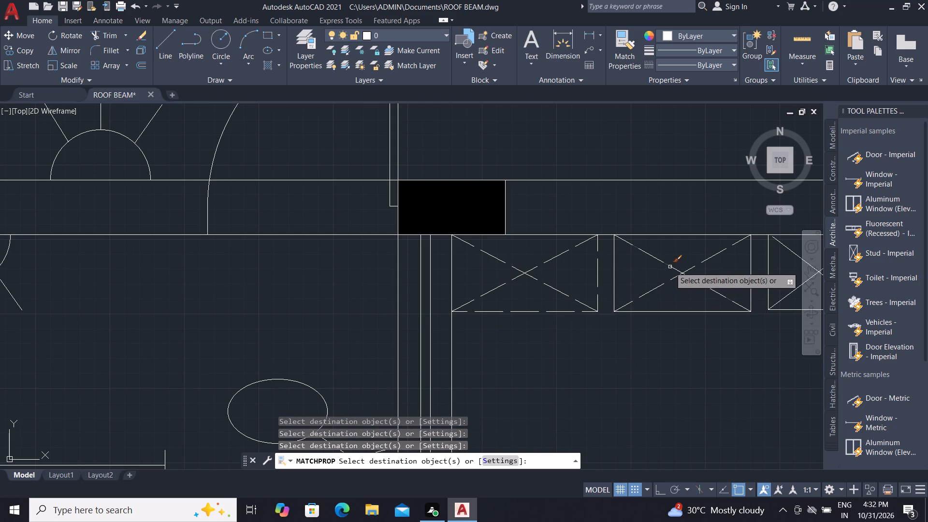
left_click(670, 267)
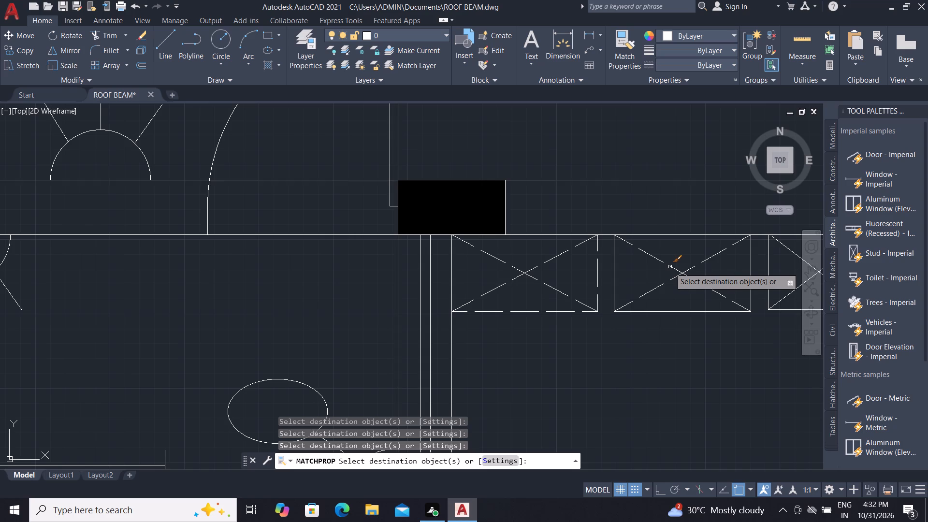
left_click(614, 259)
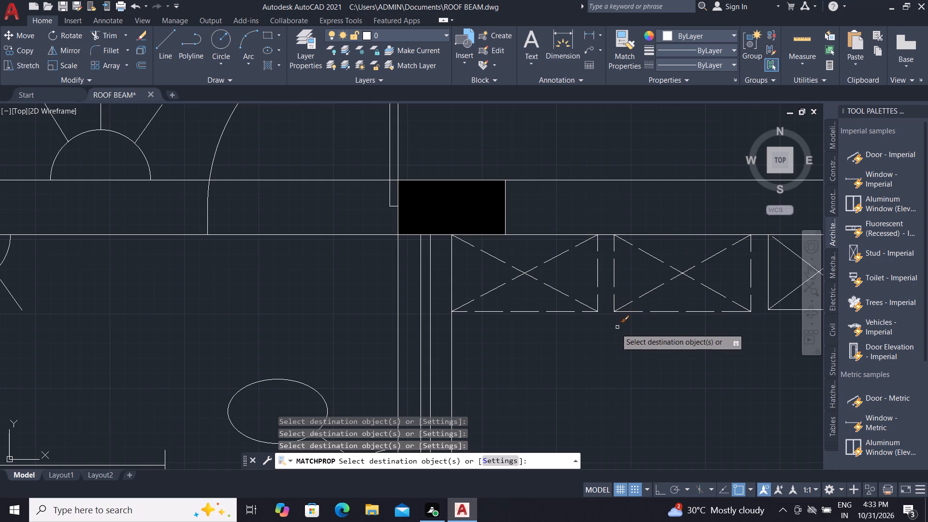
Match the outline and both diagonals of the east crossed box to the same dashed linetype as the neighbouring boxes.
scroll(607, 326, "down", 2)
scroll(680, 303, "up", 2)
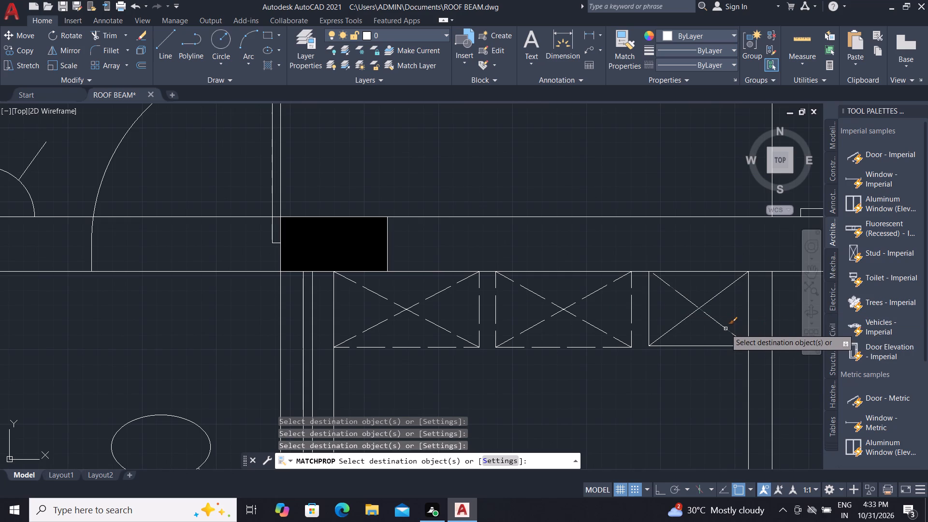
left_click(725, 329)
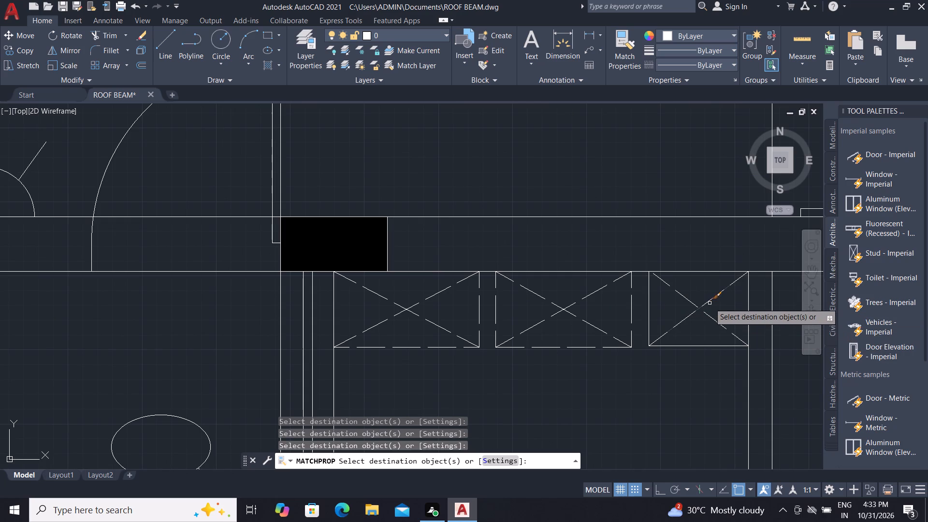
left_click(710, 301)
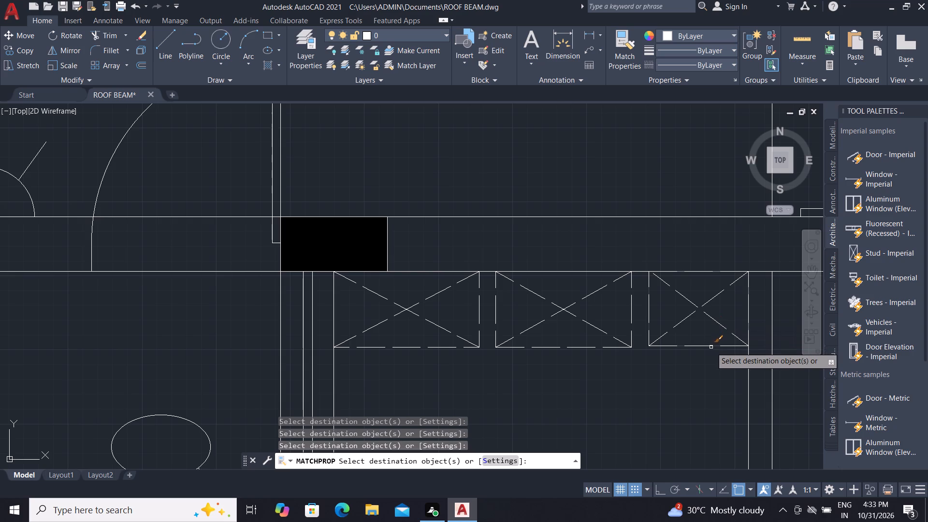
left_click(711, 347)
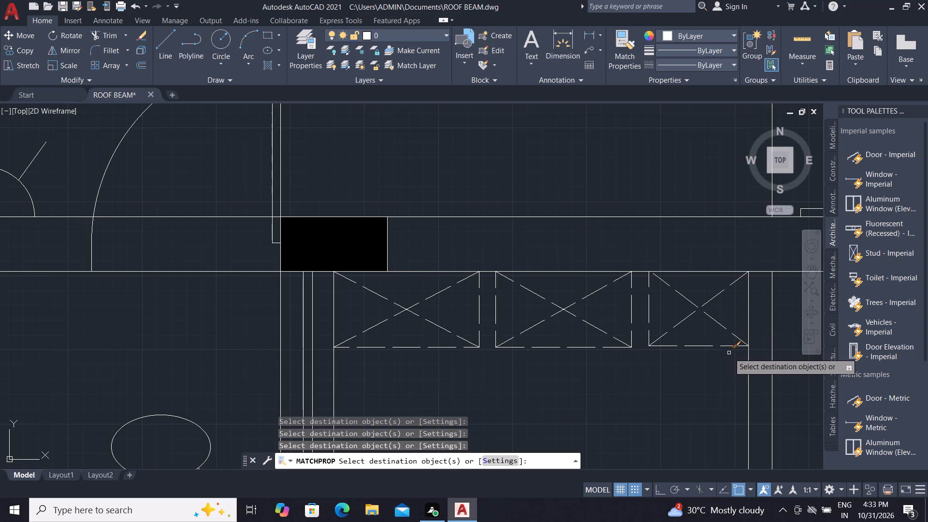
key("Escape")
key("Escape")
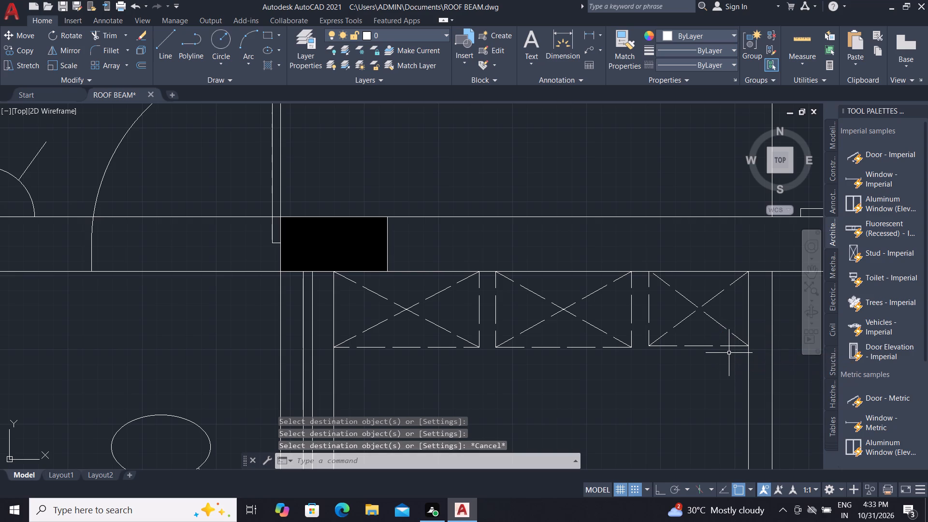
key("Escape")
key("Escape")
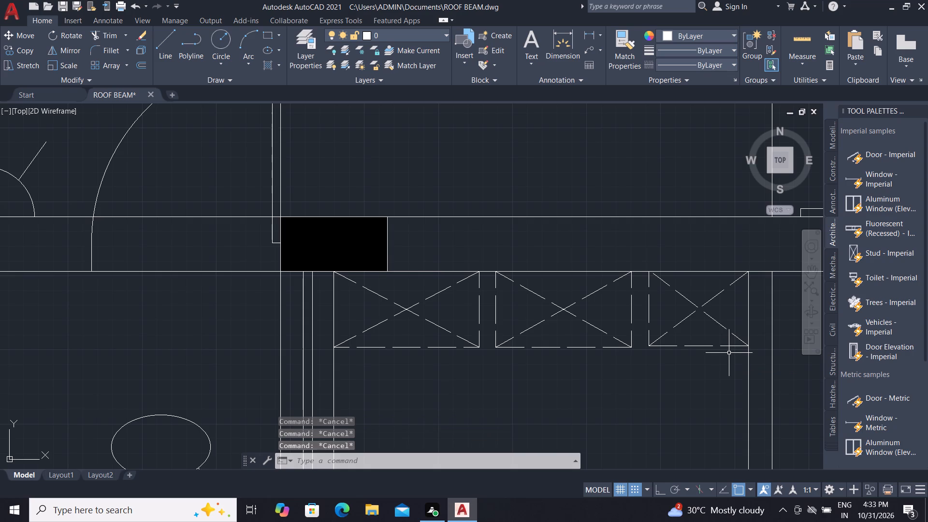
key("Escape")
Copy the row of three dashed crossed boxes straight south twice with Ortho on, placing the second copy about 829 below the original.
scroll(662, 258, "down", 1)
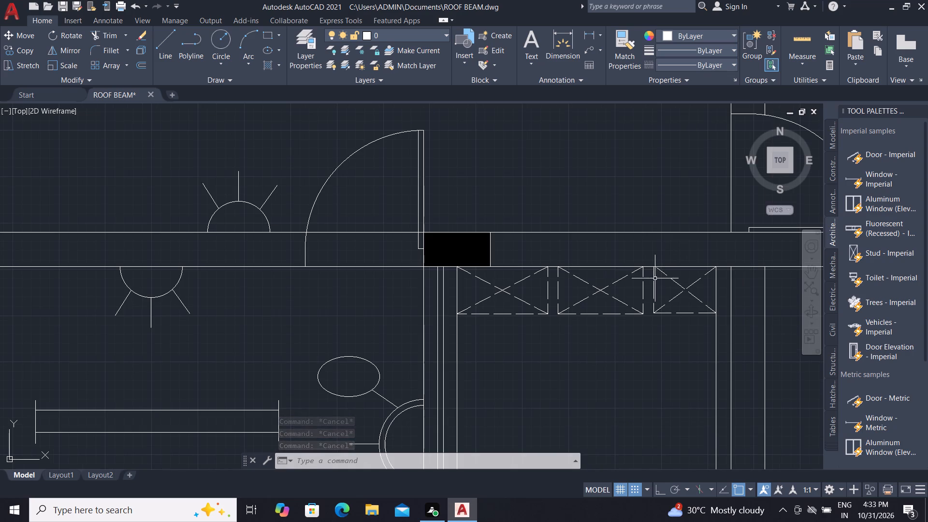
key("Escape")
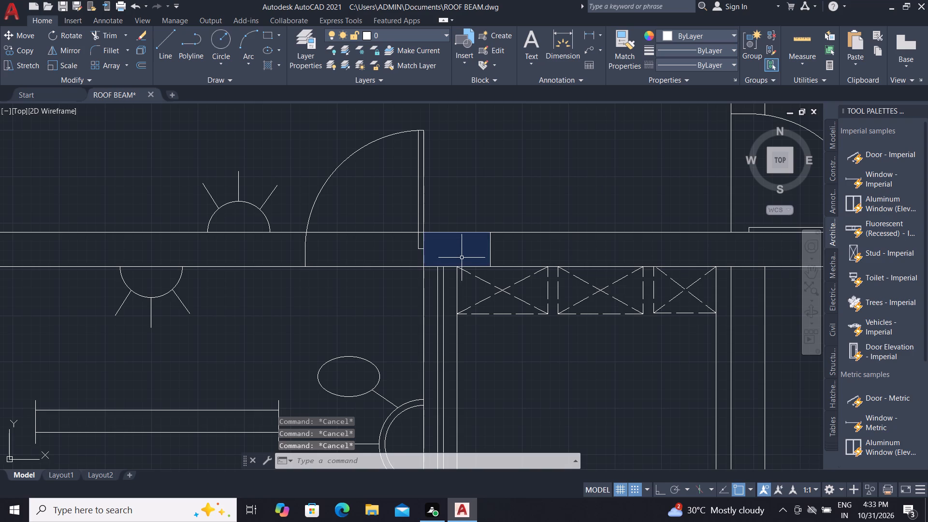
left_click(451, 256)
key("Escape")
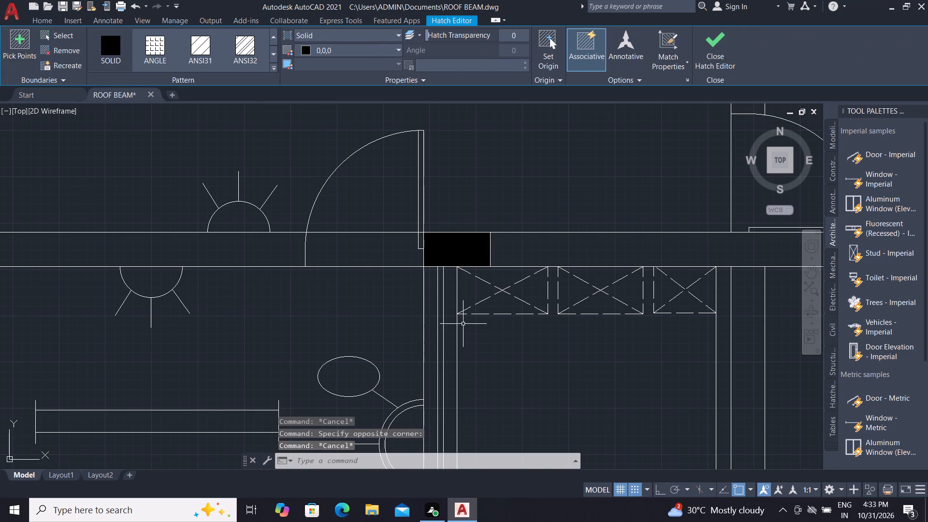
left_click(449, 199)
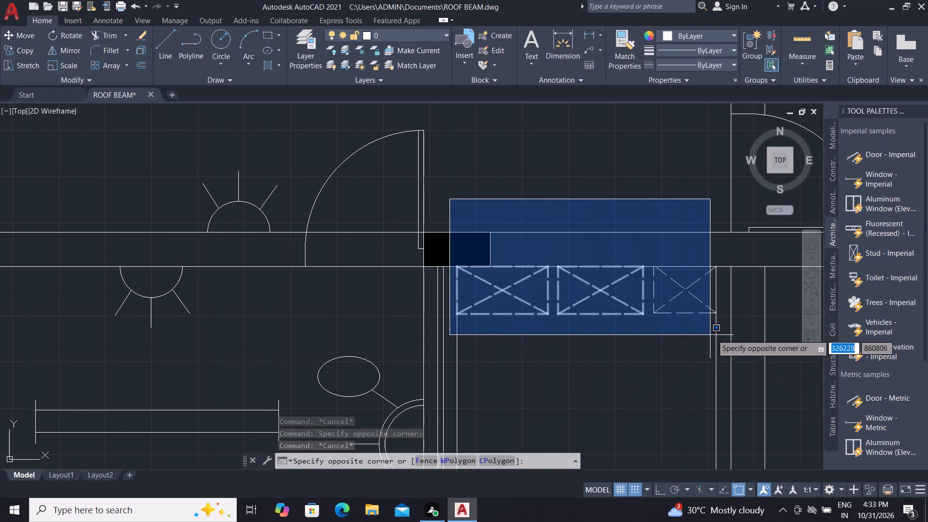
left_click(721, 332)
key("c")
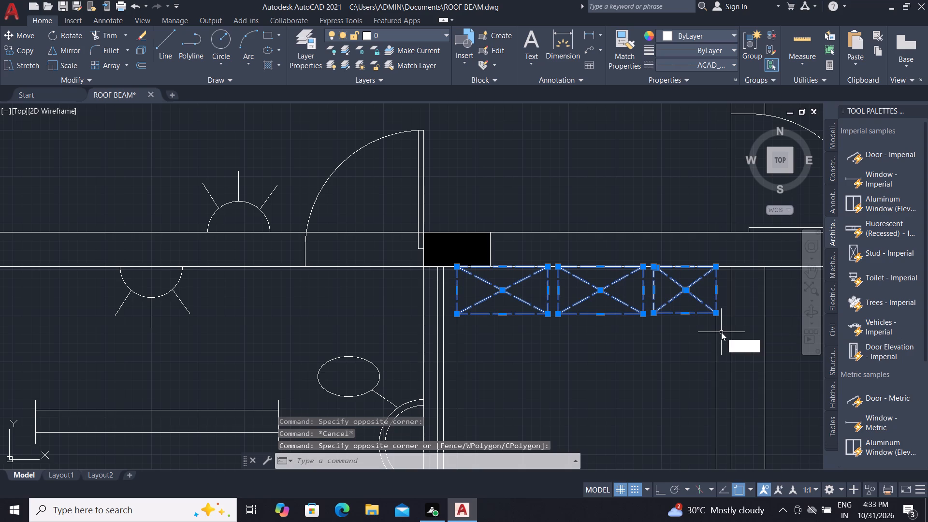
key("o")
key("space")
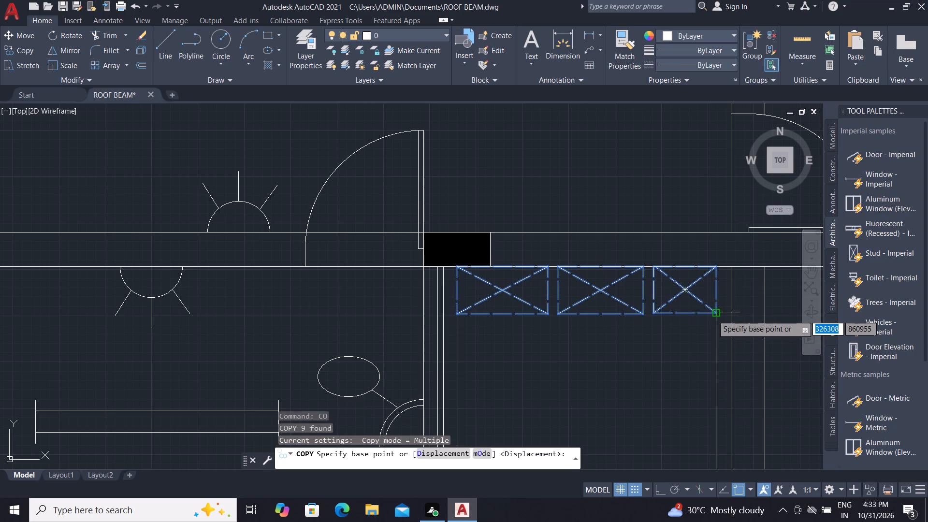
left_click(714, 263)
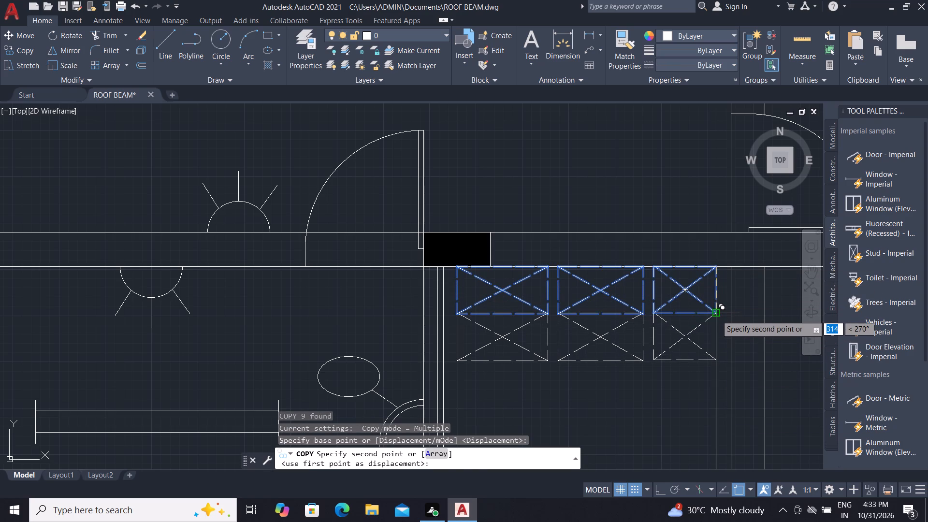
key("F8")
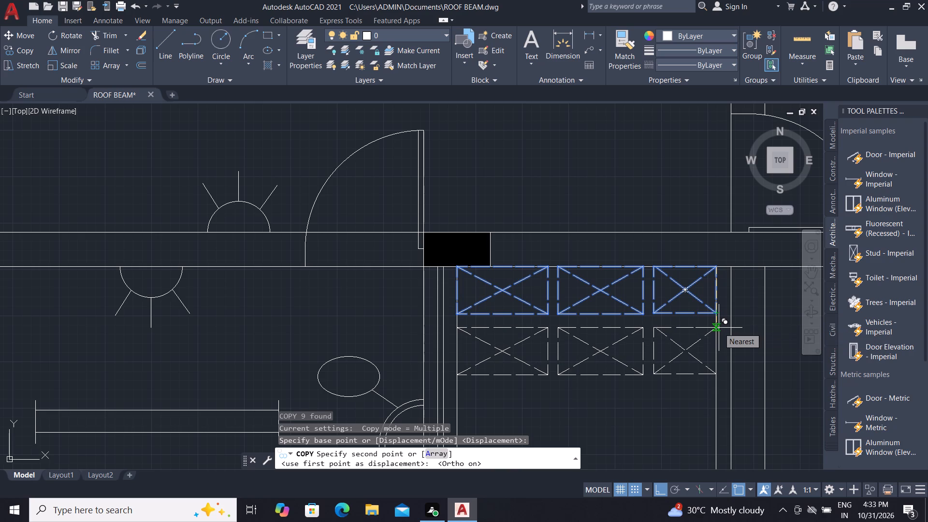
left_click(719, 328)
scroll(721, 310, "down", 2)
scroll(716, 338, "up", 2)
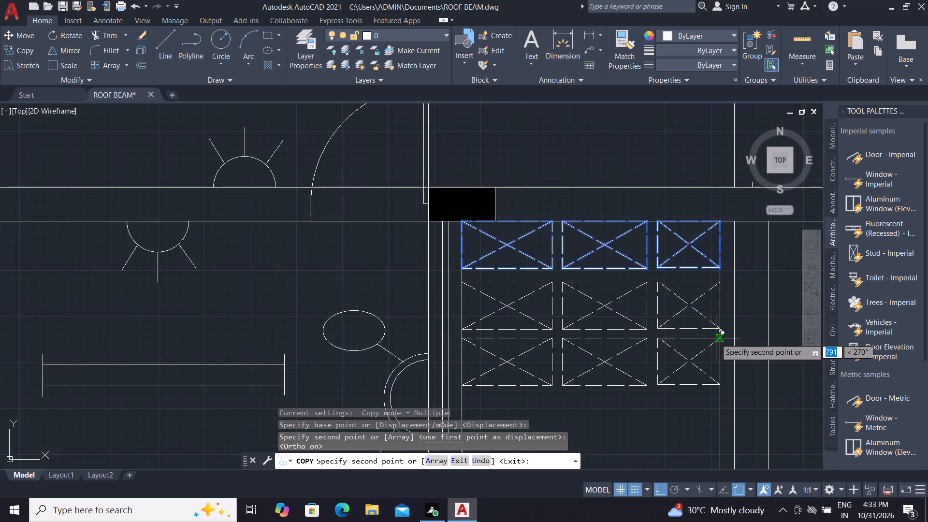
scroll(713, 335, "up", 2)
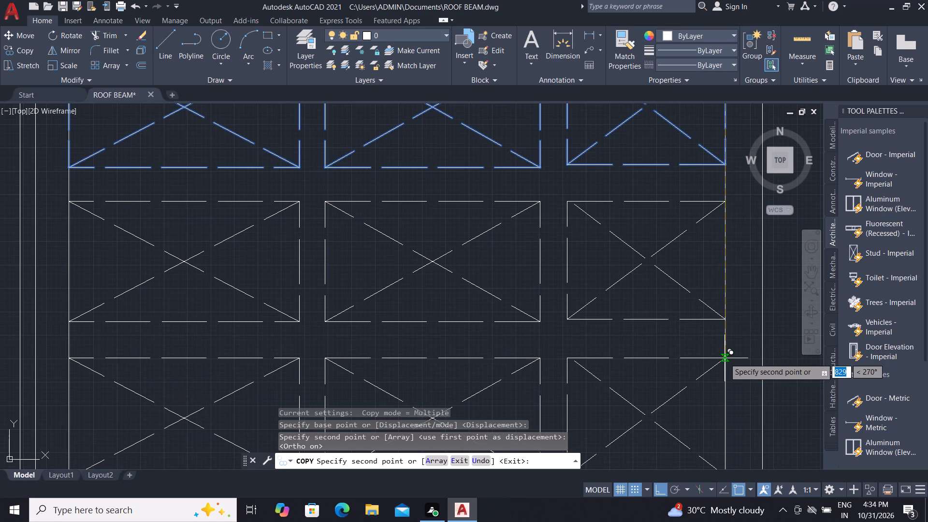
left_click(725, 358)
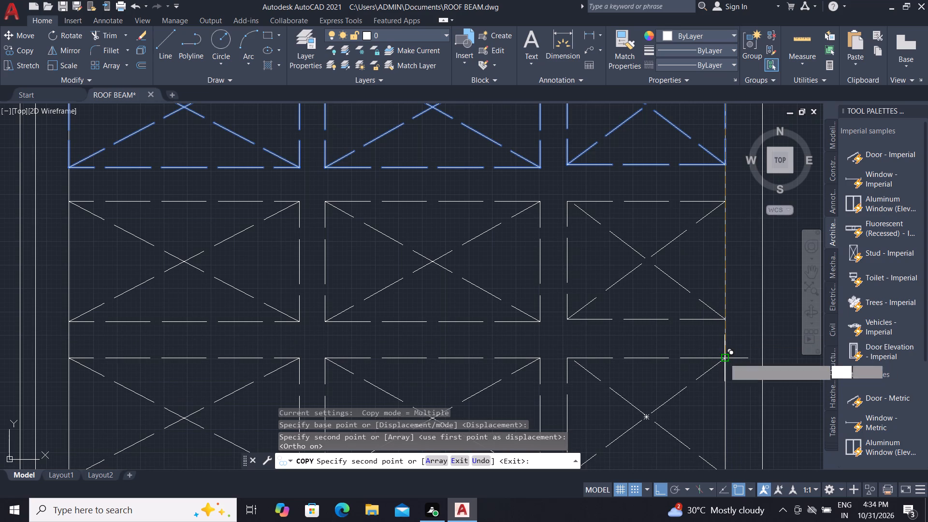
Place two more copies of the crossed-box row straight south, the second about 1708 below the original.
scroll(728, 348, "down", 2)
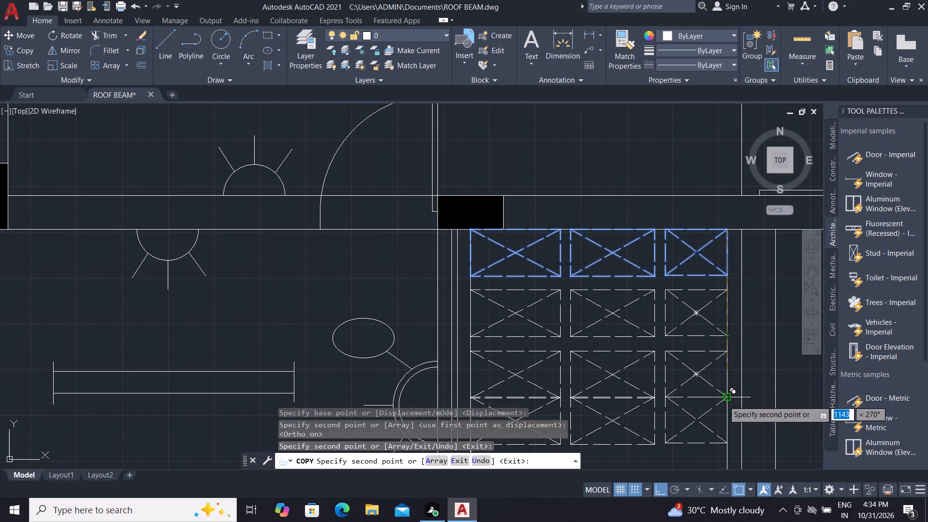
scroll(722, 394, "down", 3)
scroll(715, 393, "up", 3)
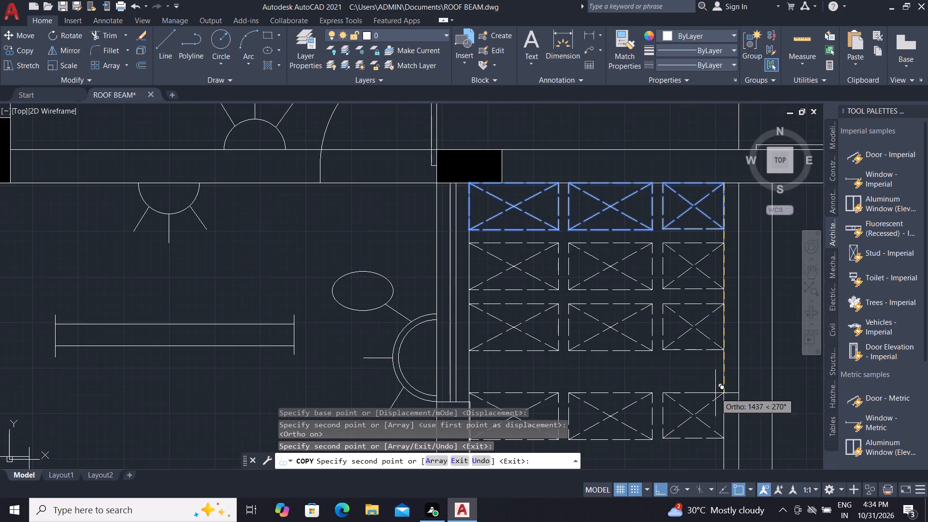
scroll(717, 380, "up", 2)
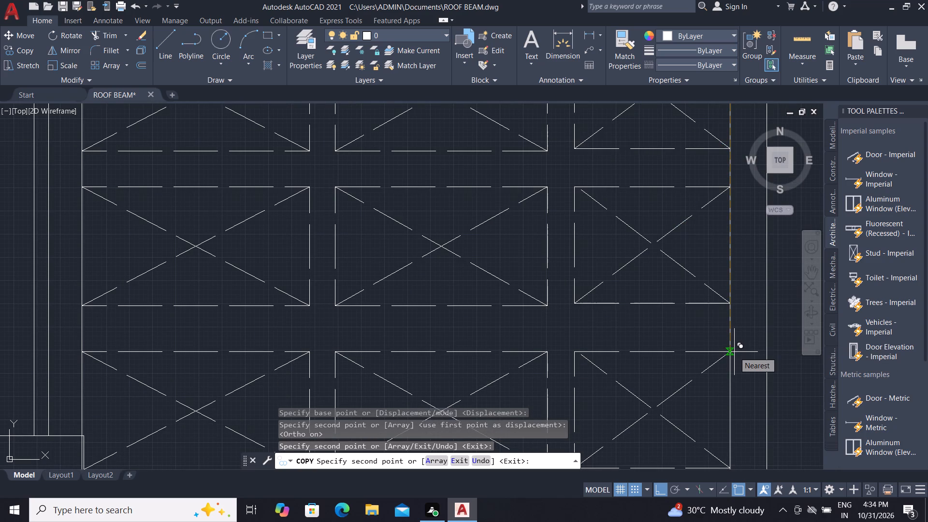
left_click(734, 352)
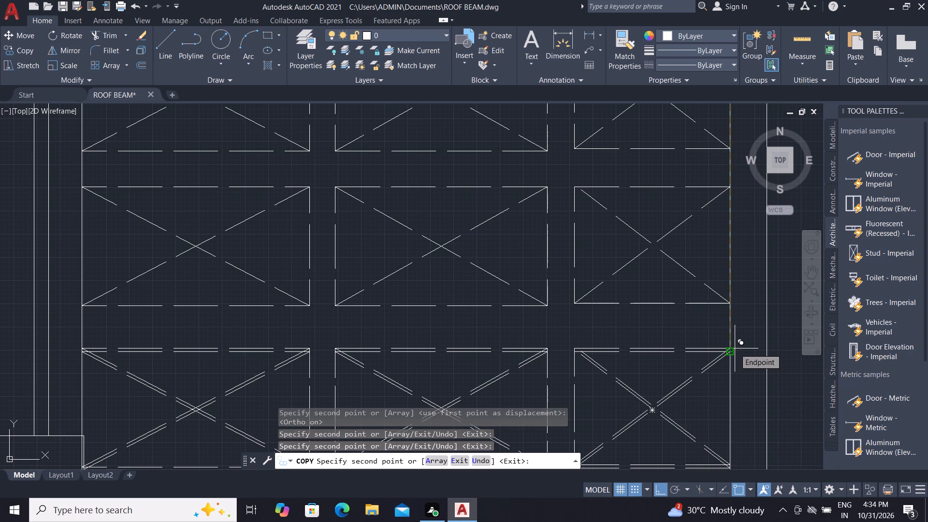
scroll(734, 335, "down", 3)
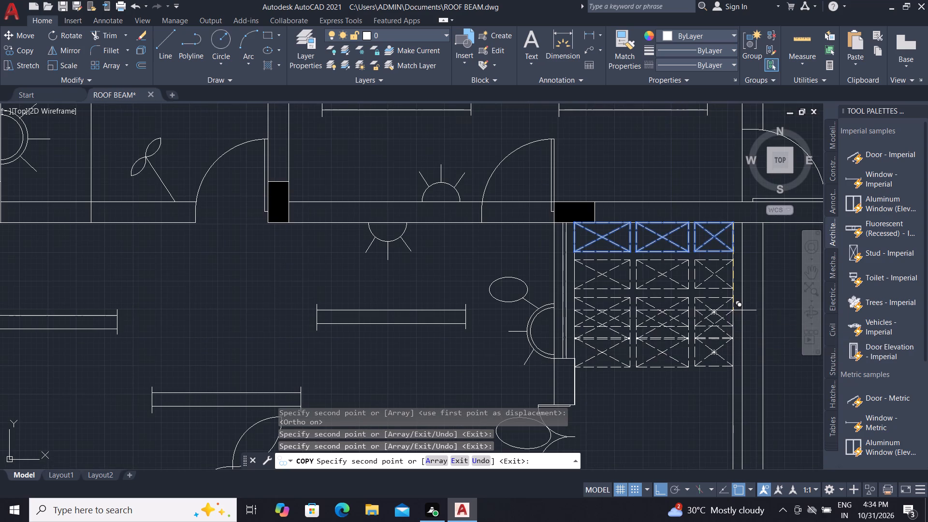
scroll(734, 246, "down", 1)
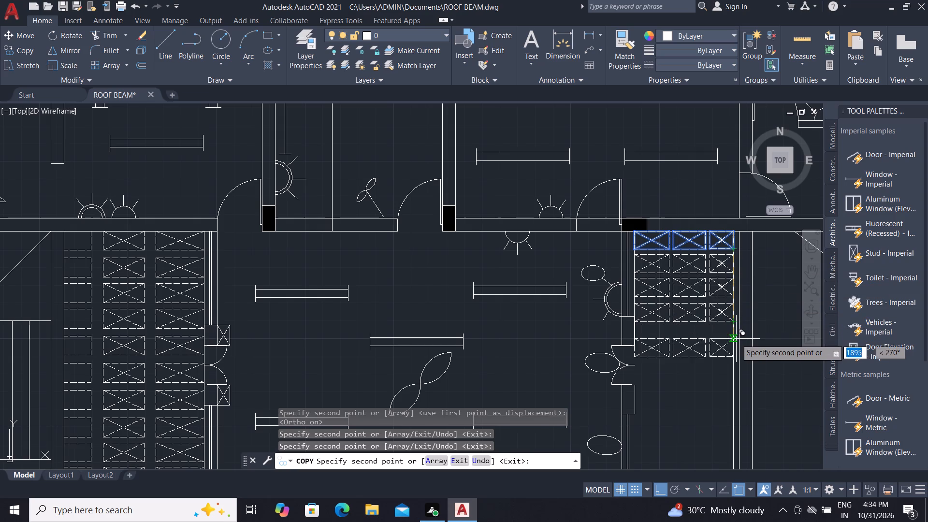
scroll(736, 337, "up", 5)
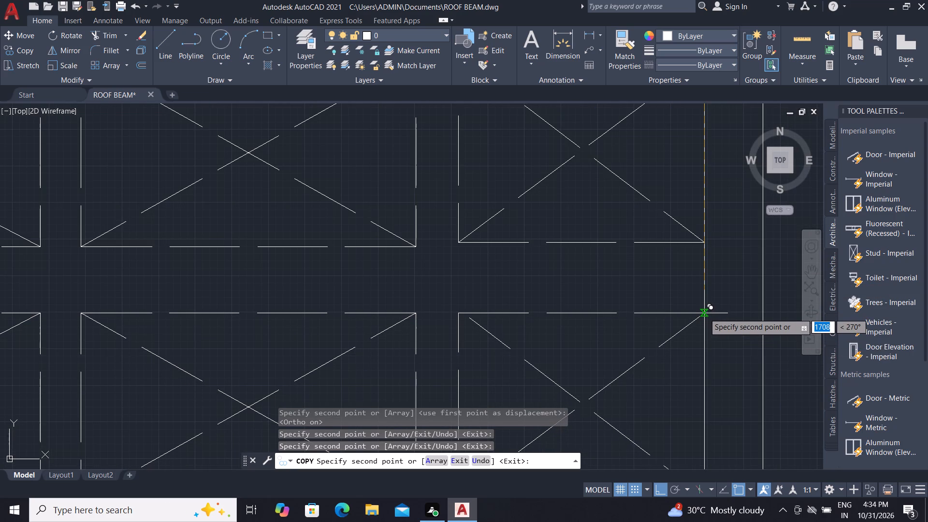
left_click(704, 313)
Place three more copies of the crossed-box row about 2146, 2573 and 3019 south of the original.
scroll(717, 271, "down", 4)
scroll(719, 323, "up", 2)
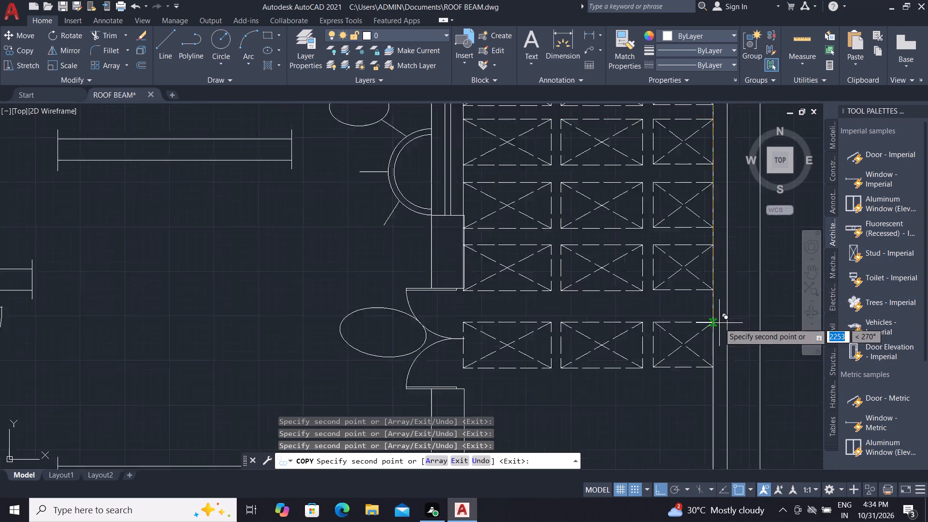
scroll(706, 314, "up", 2)
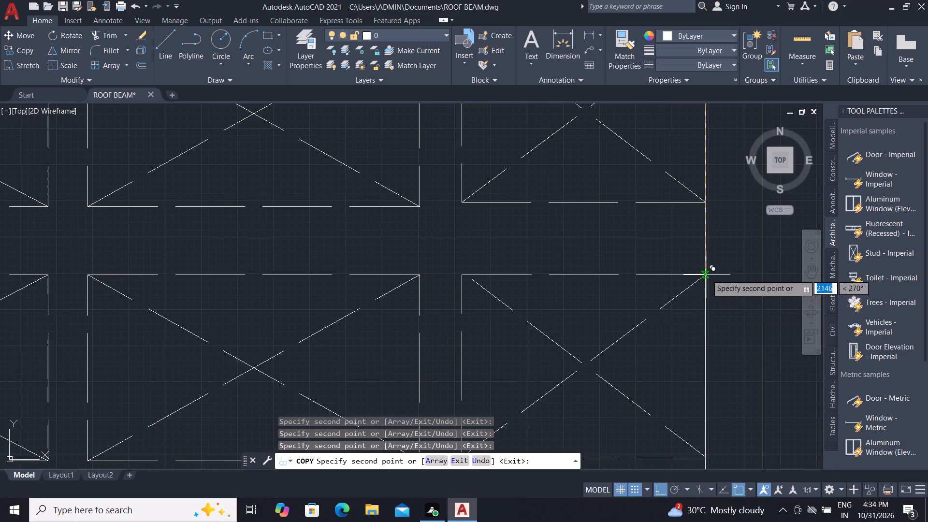
left_click(707, 271)
scroll(710, 268, "down", 2)
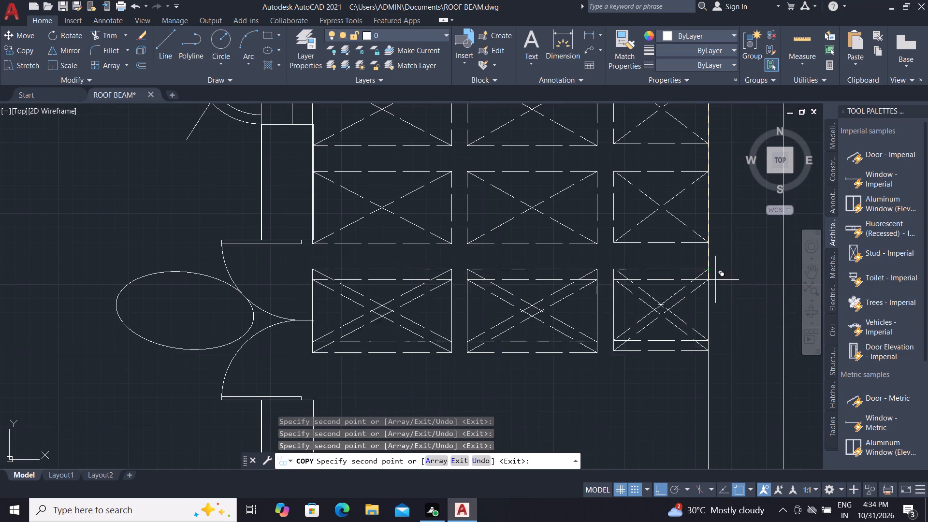
scroll(708, 368, "up", 1)
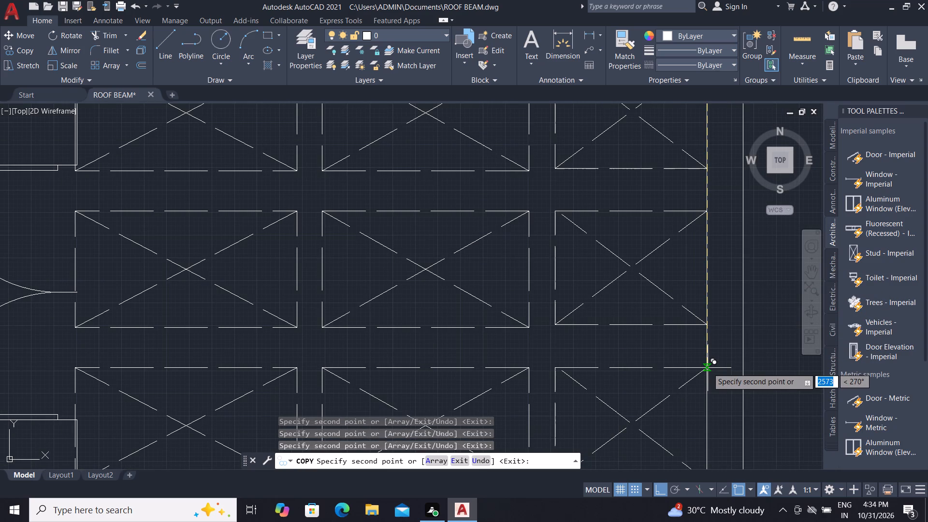
left_click(708, 369)
scroll(711, 328, "down", 4)
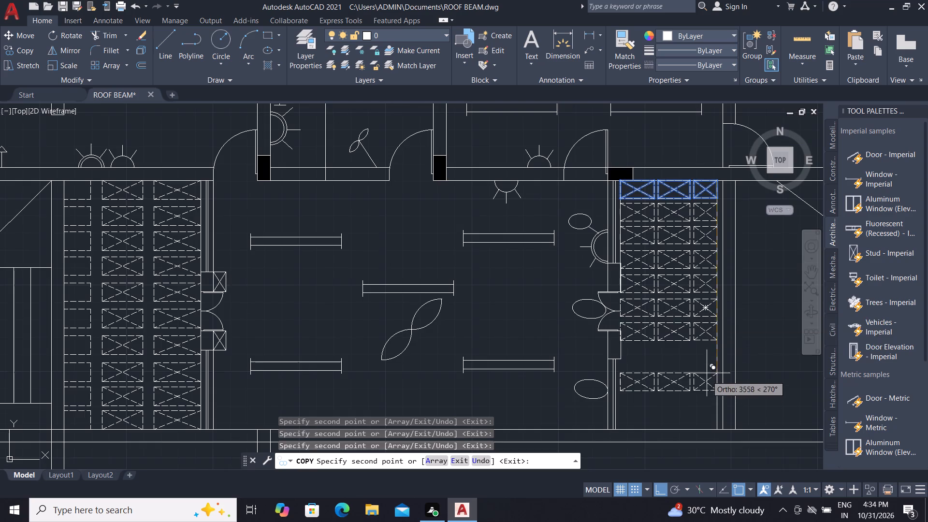
scroll(706, 371, "up", 3)
scroll(723, 276, "up", 1)
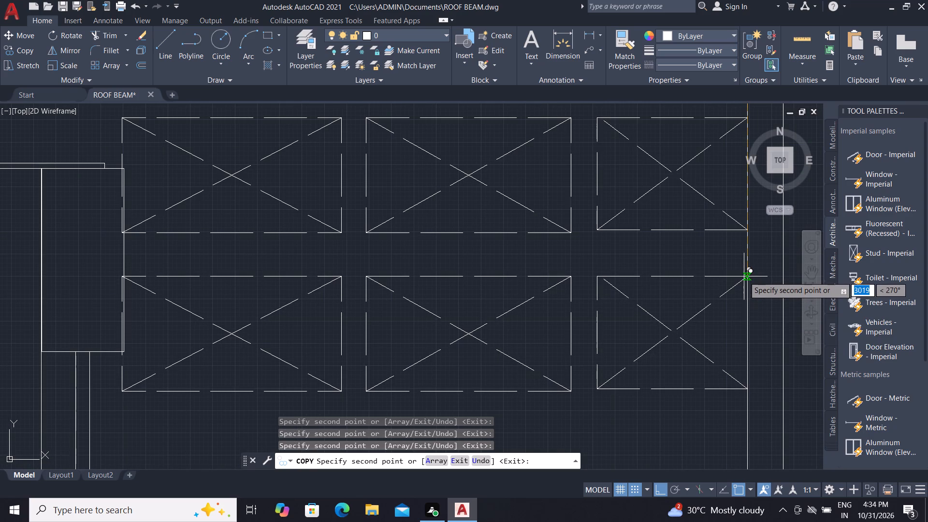
left_click(744, 276)
Place two final copies of the crossed-box row toward the south wall, the last about 3894 below the original, and end copying.
scroll(744, 272, "down", 3)
scroll(734, 317, "up", 2)
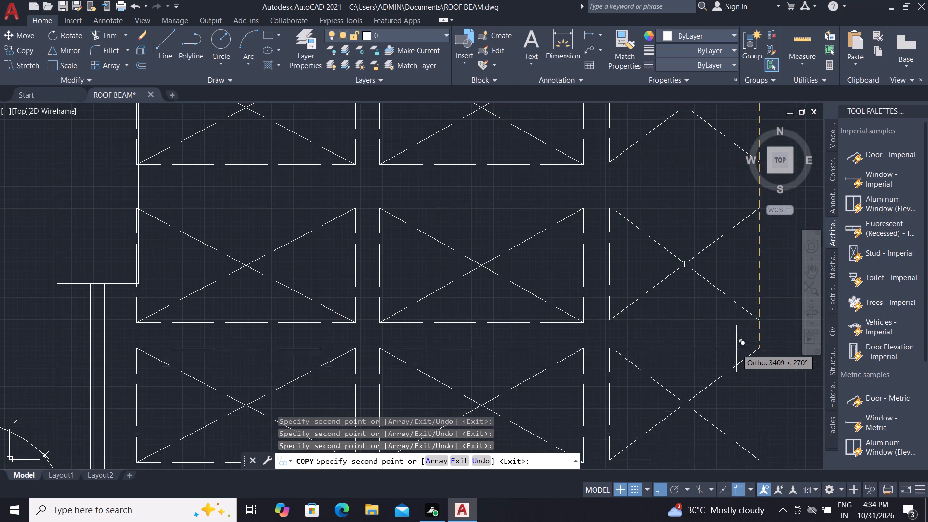
left_click(759, 366)
scroll(743, 339, "down", 1)
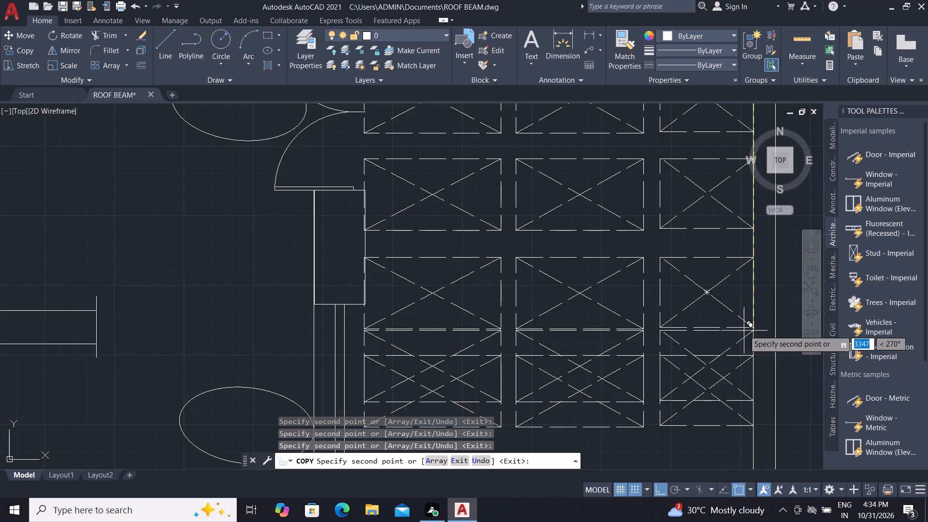
scroll(744, 330, "down", 1)
scroll(756, 399, "up", 4)
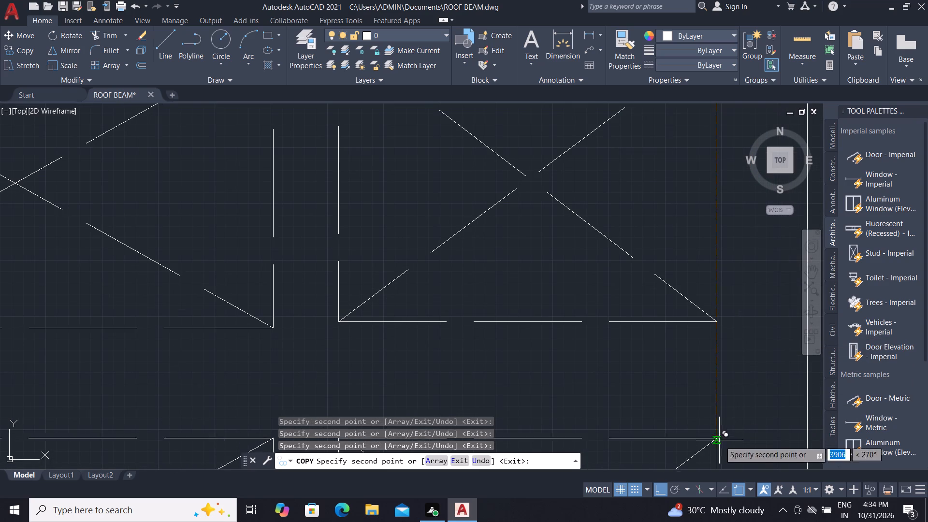
left_click(714, 430)
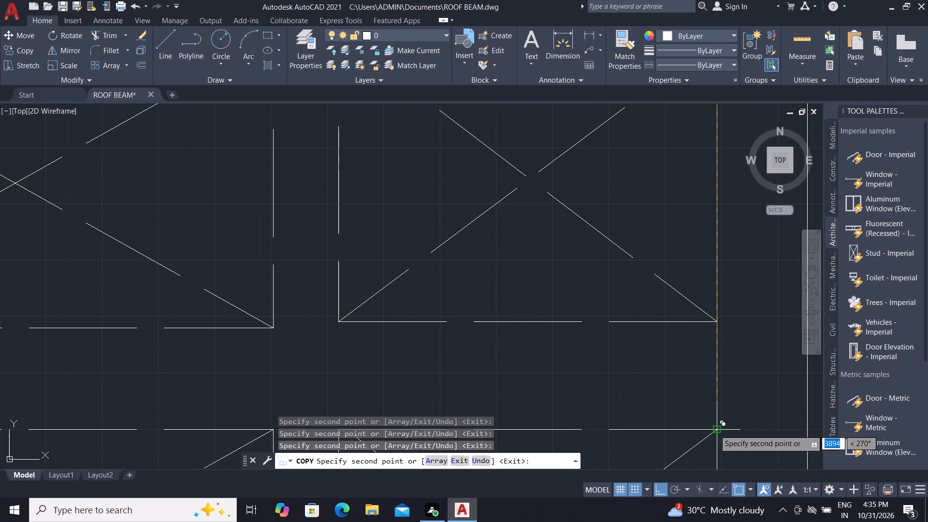
scroll(698, 327, "down", 2)
scroll(698, 270, "down", 3)
scroll(687, 325, "up", 1)
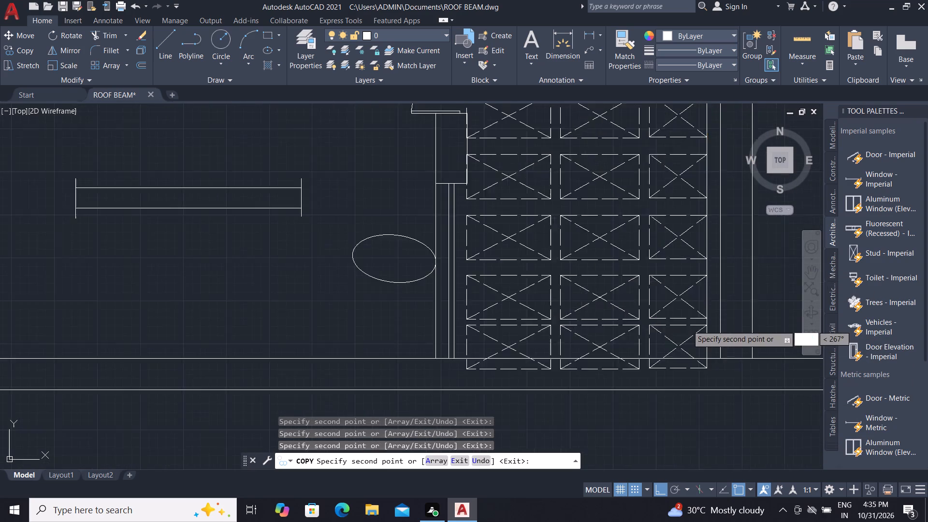
scroll(687, 325, "up", 2)
scroll(687, 325, "down", 1)
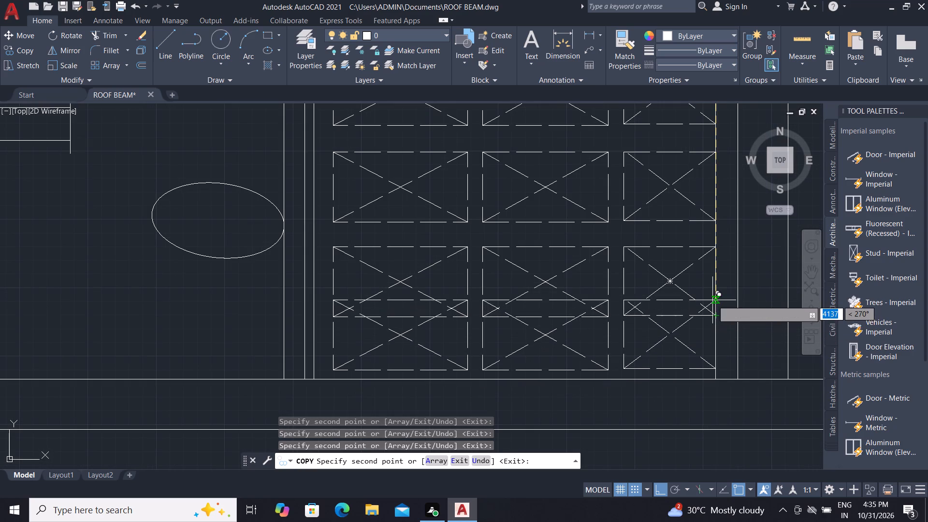
key("Escape")
scroll(672, 355, "down", 1)
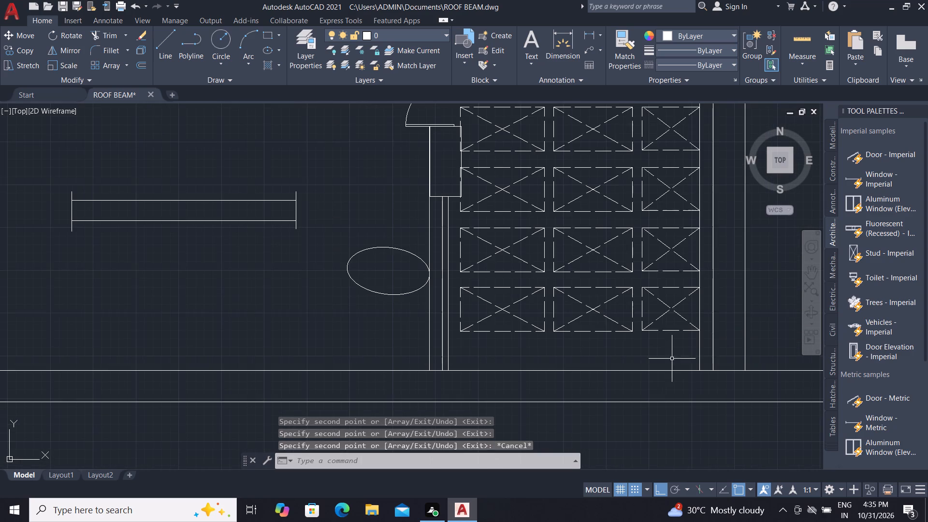
scroll(655, 380, "down", 2)
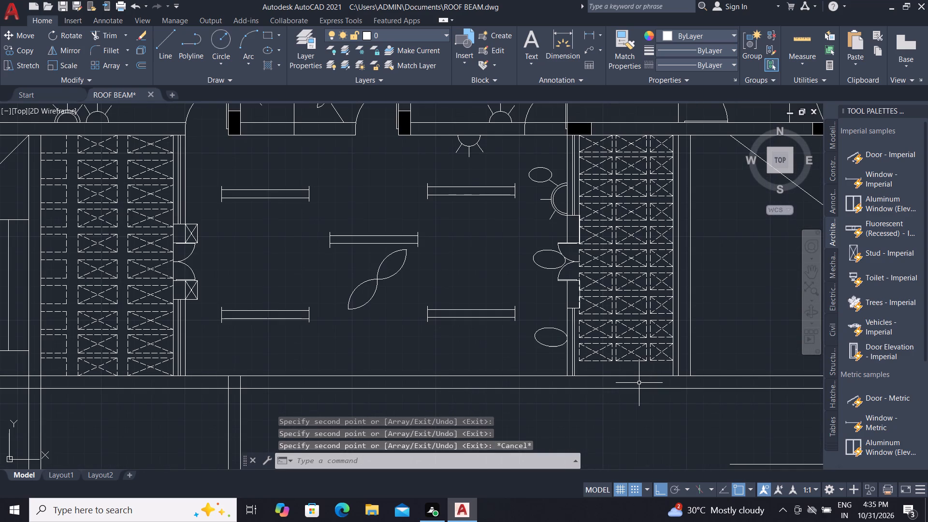
key("Escape")
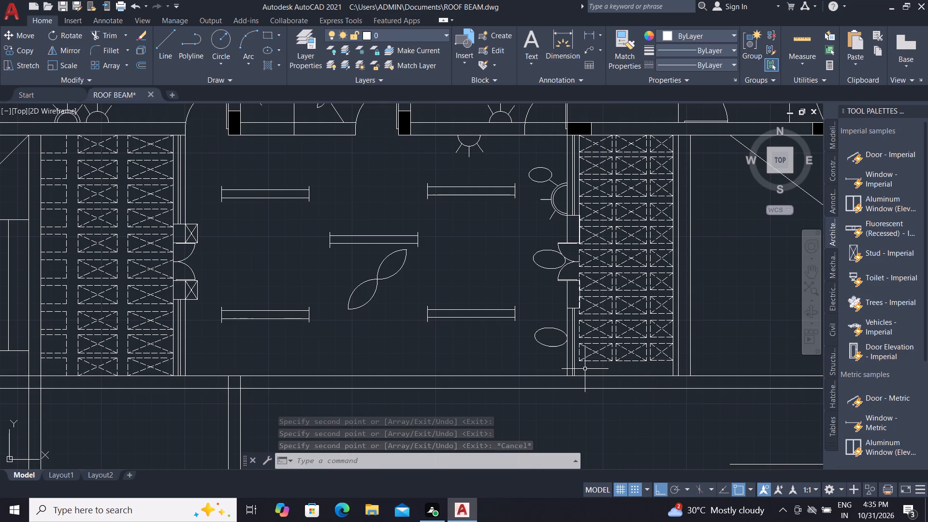